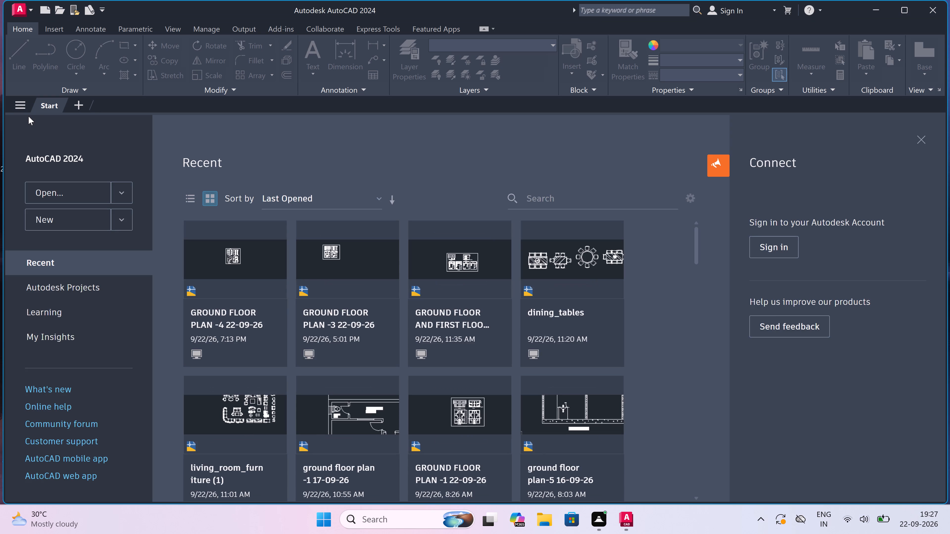
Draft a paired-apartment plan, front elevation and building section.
Create a new blank drawing.
double_click(84, 216)
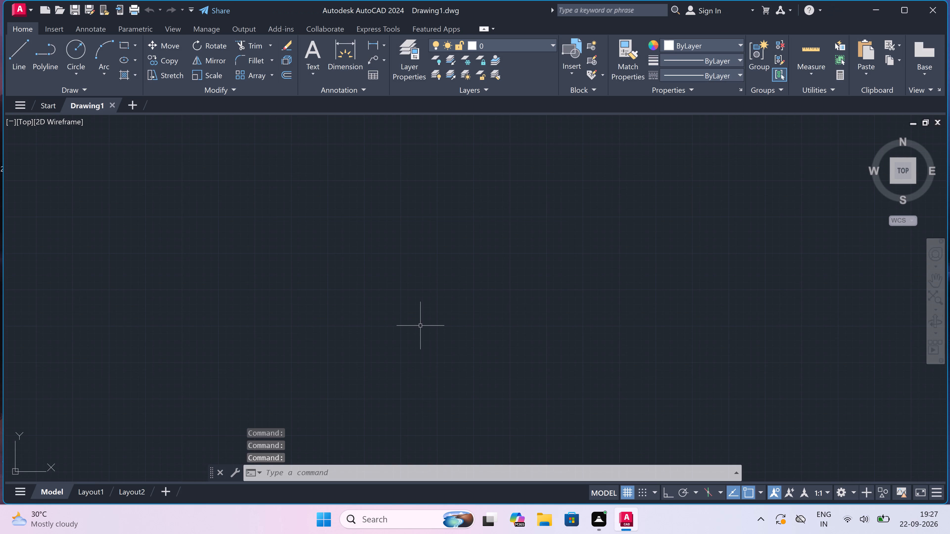
Configure the drawing units to Engineering length with 0'-0" precision and an insertion scale of inches.
type("un")
key("space")
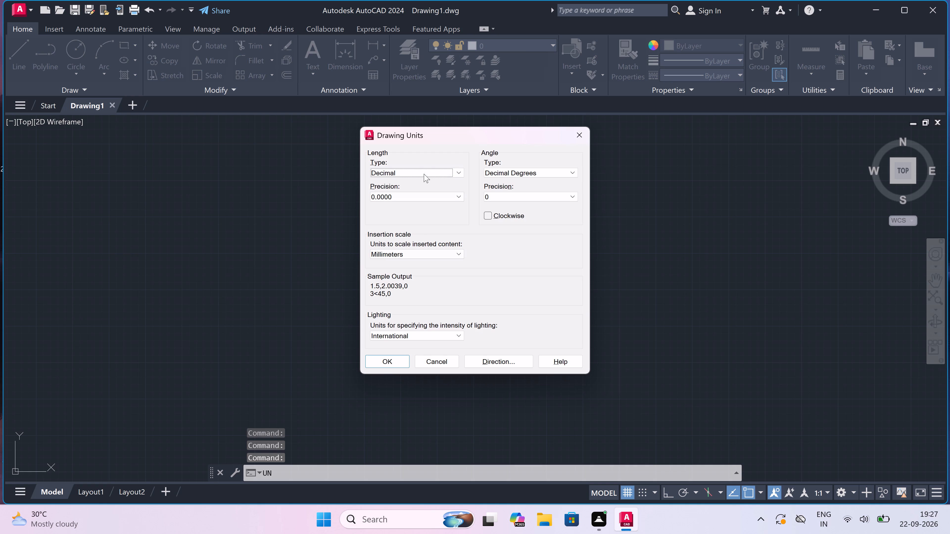
left_click(425, 172)
left_click(421, 197)
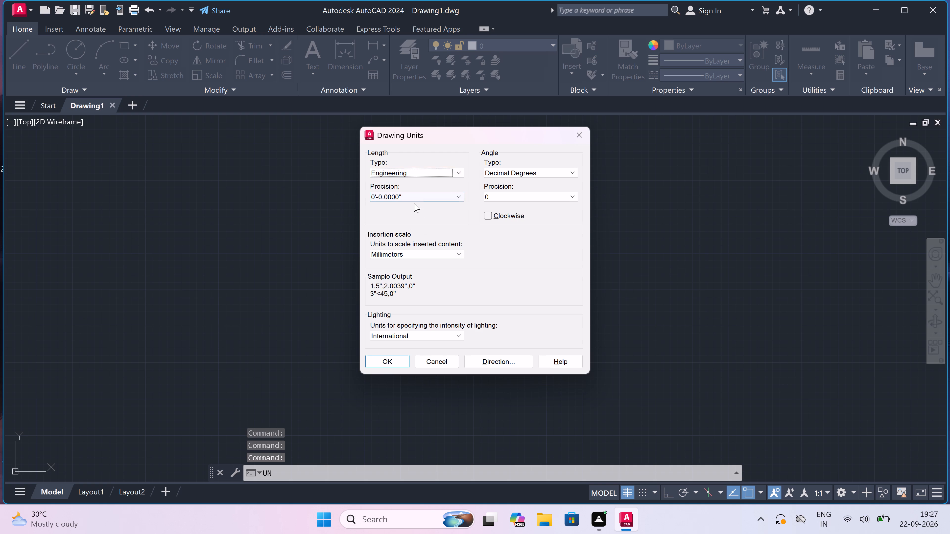
left_click(414, 203)
left_click(411, 196)
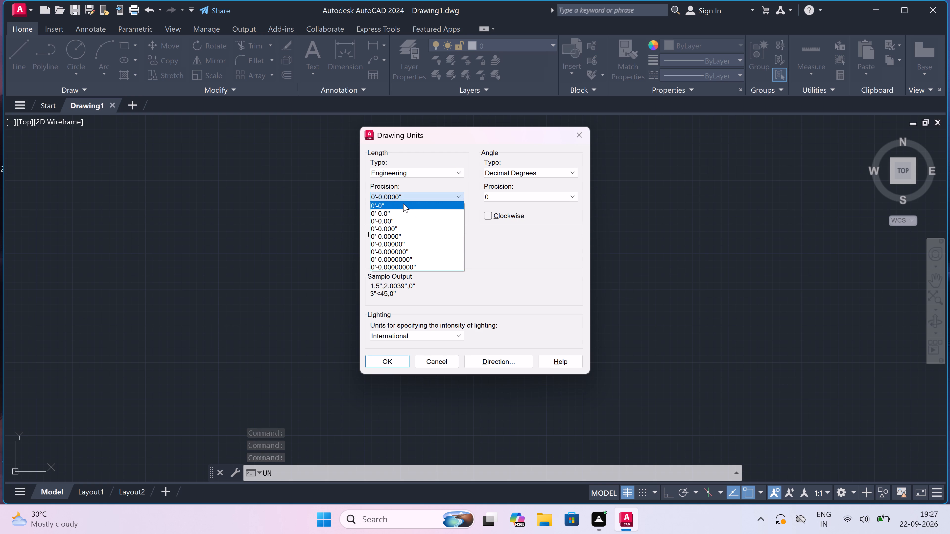
left_click(403, 203)
left_click(390, 252)
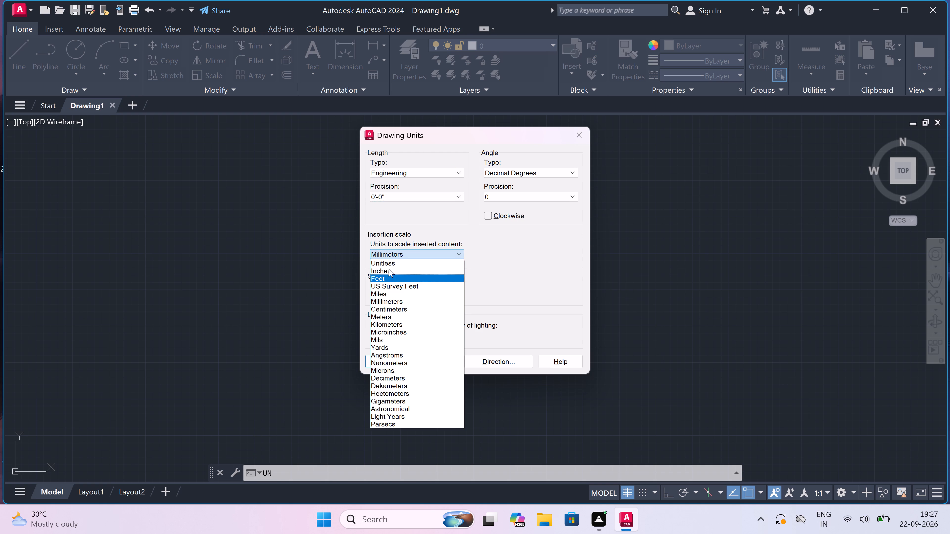
left_click(389, 268)
left_click(383, 360)
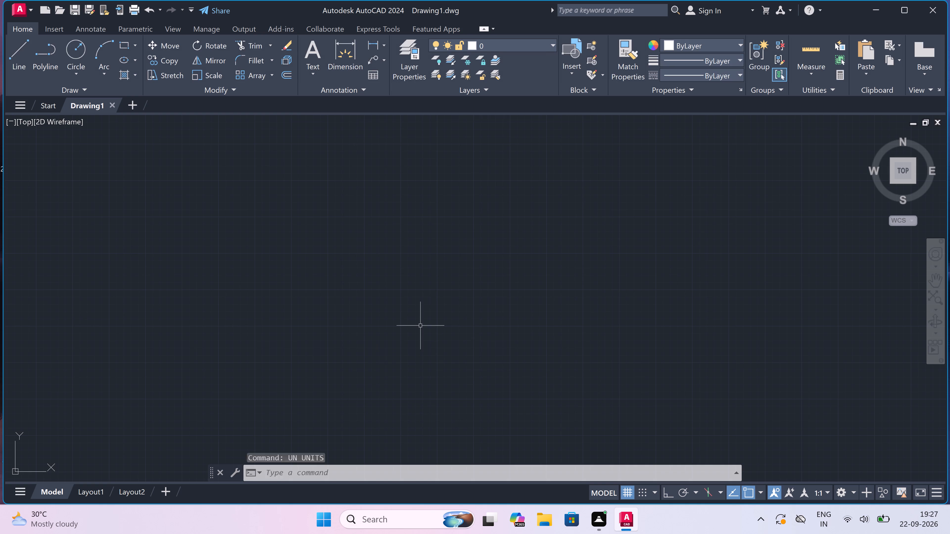
Draw one vertical and one horizontal construction line through a common point, with Ortho on.
type("xl")
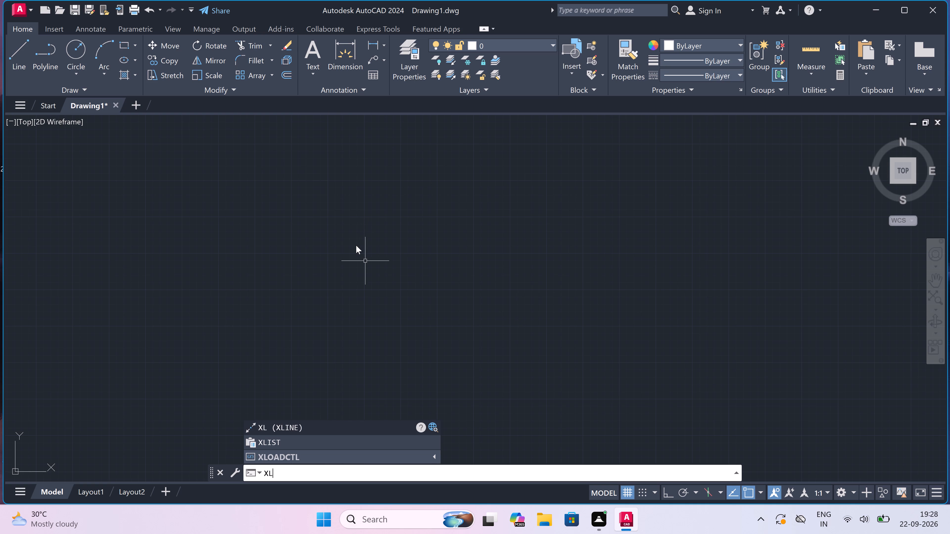
key("space")
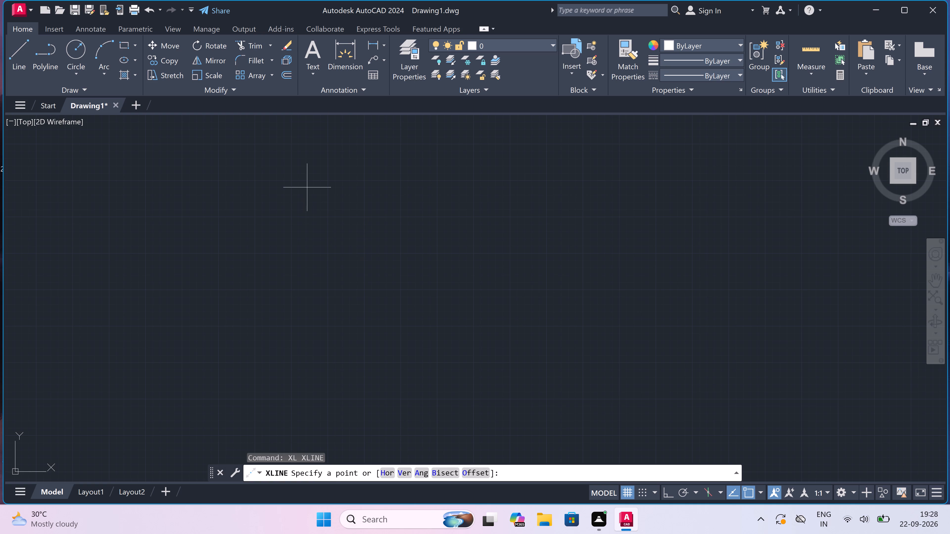
left_click(305, 183)
key("F8")
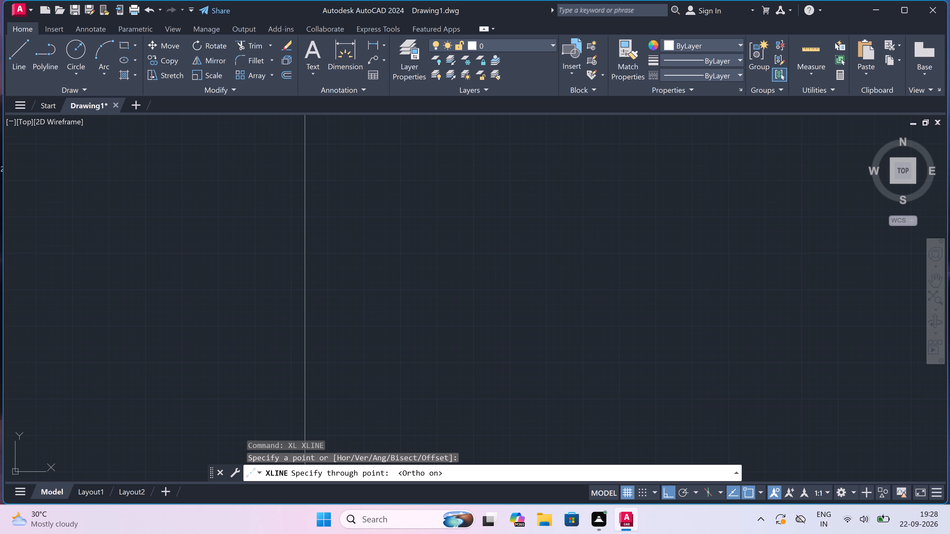
left_click(312, 279)
left_click(308, 221)
left_click(209, 205)
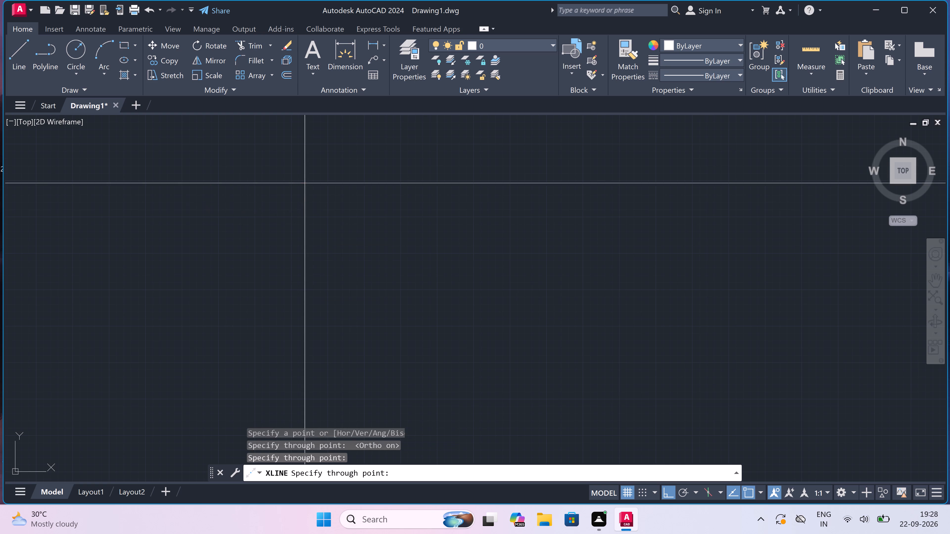
key("Escape")
Trim the construction lines above and to the left of their intersection, leaving the plan's upper-left corner.
scroll(255, 206, "down", 3)
scroll(259, 196, "up", 3)
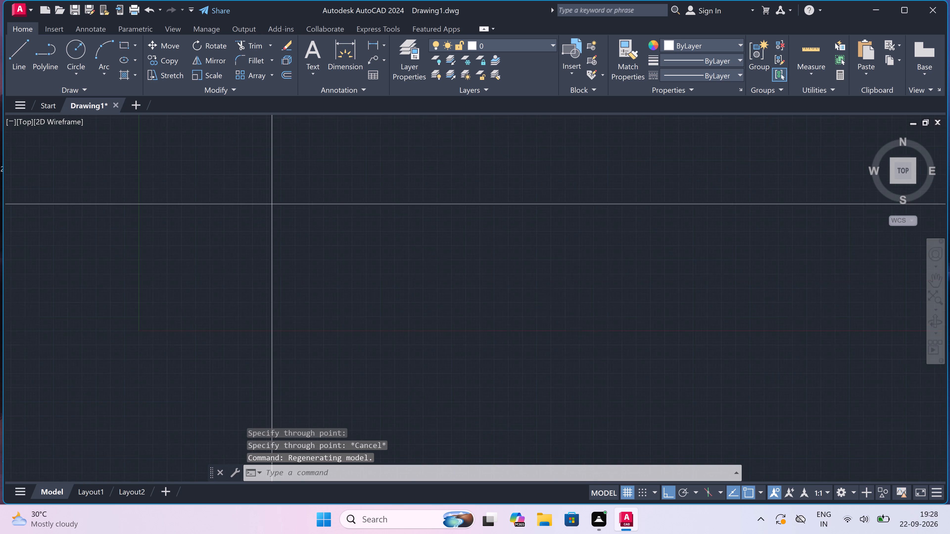
scroll(258, 196, "up", 1)
scroll(312, 216, "up", 3)
scroll(338, 257, "up", 1)
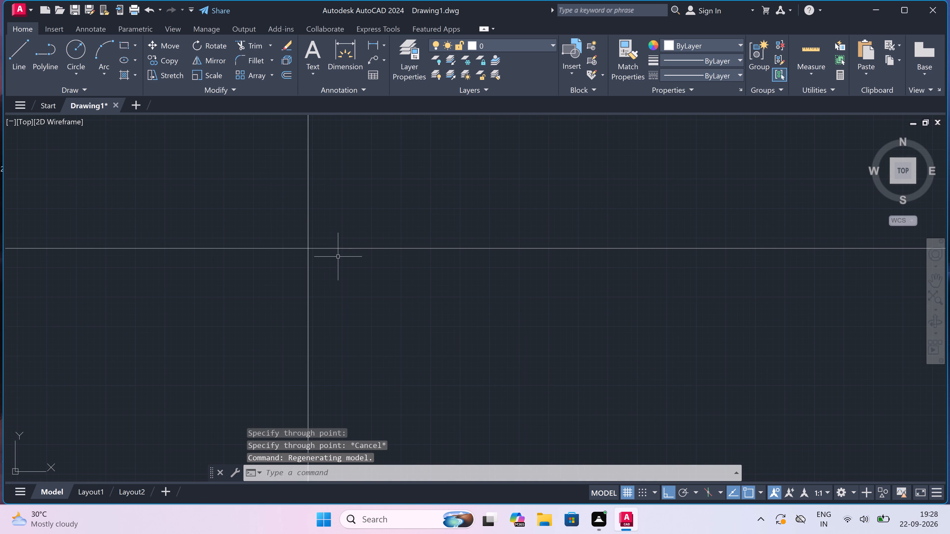
scroll(338, 257, "up", 1)
key("t")
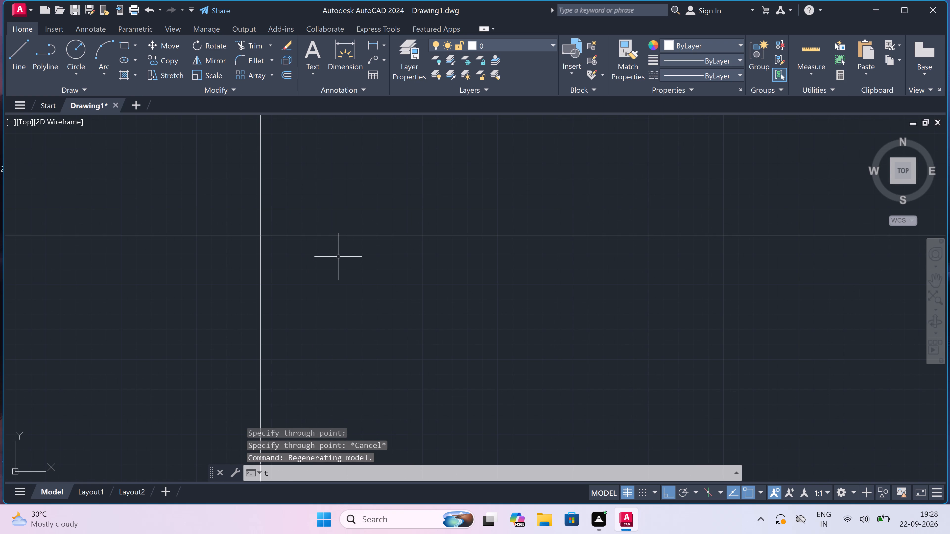
key("r")
key("space")
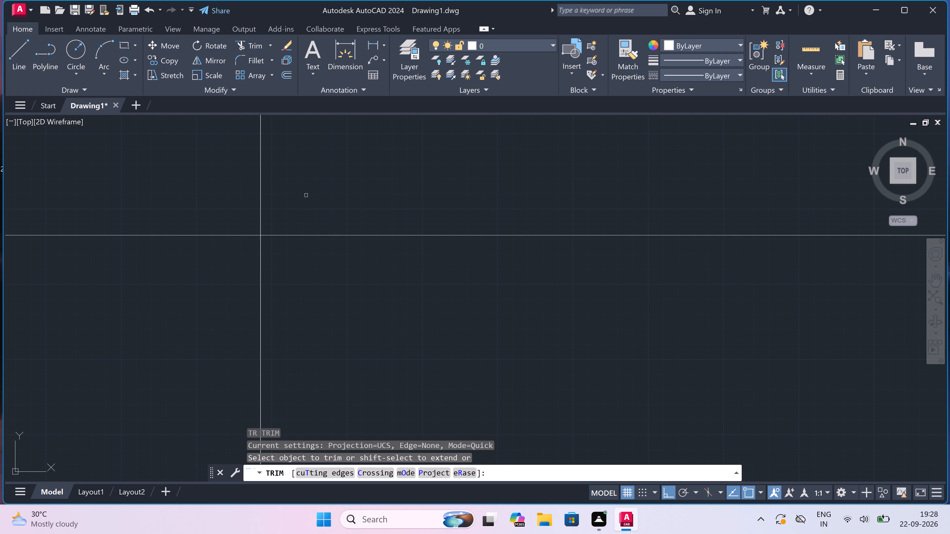
left_click(306, 195)
left_click(87, 247)
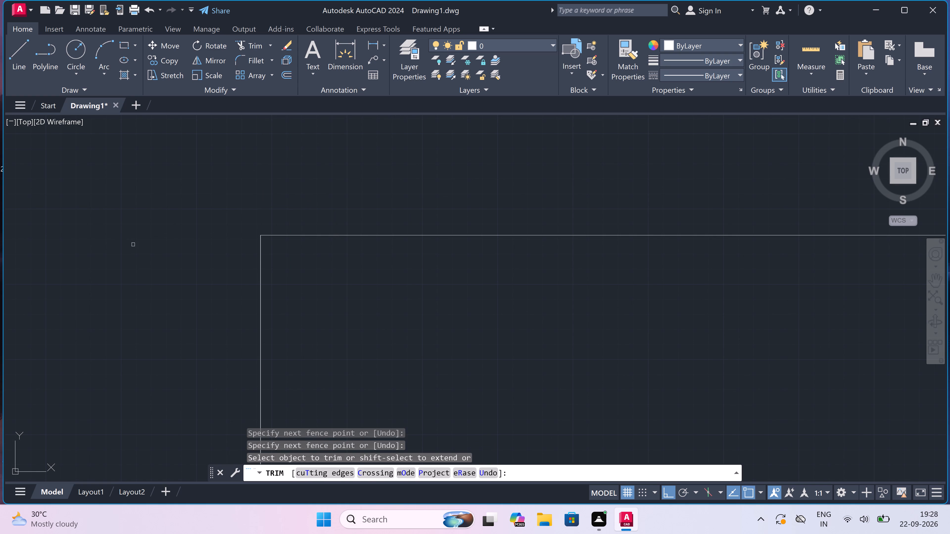
key("Escape")
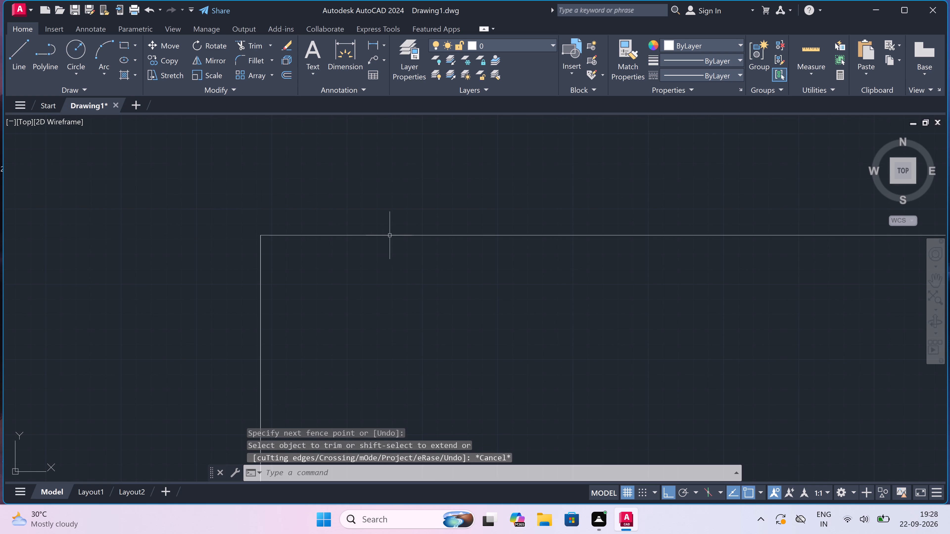
Offset the top horizontal line downward and the left vertical line inward by 9" for the outer walls.
type("o")
key("space")
left_click_drag(393, 235, 397, 238)
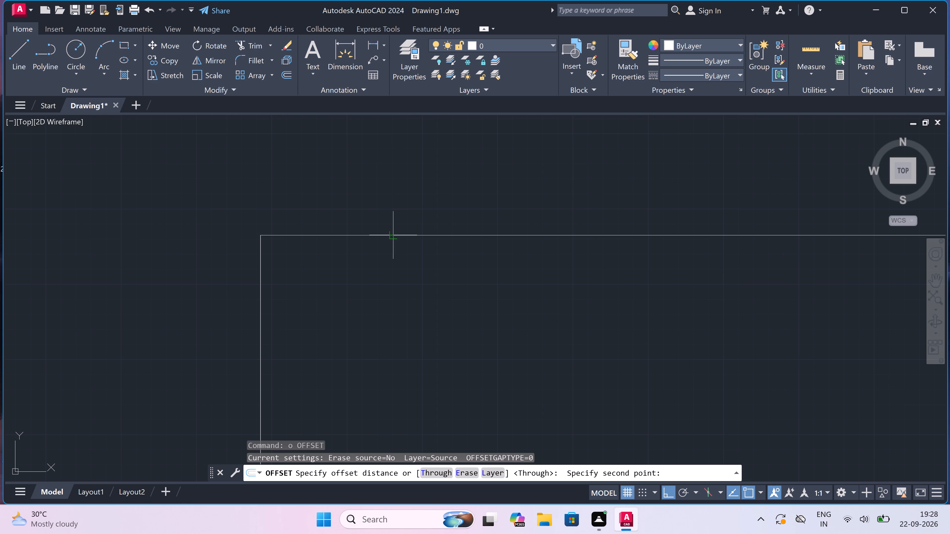
left_click_drag(397, 238, 398, 250)
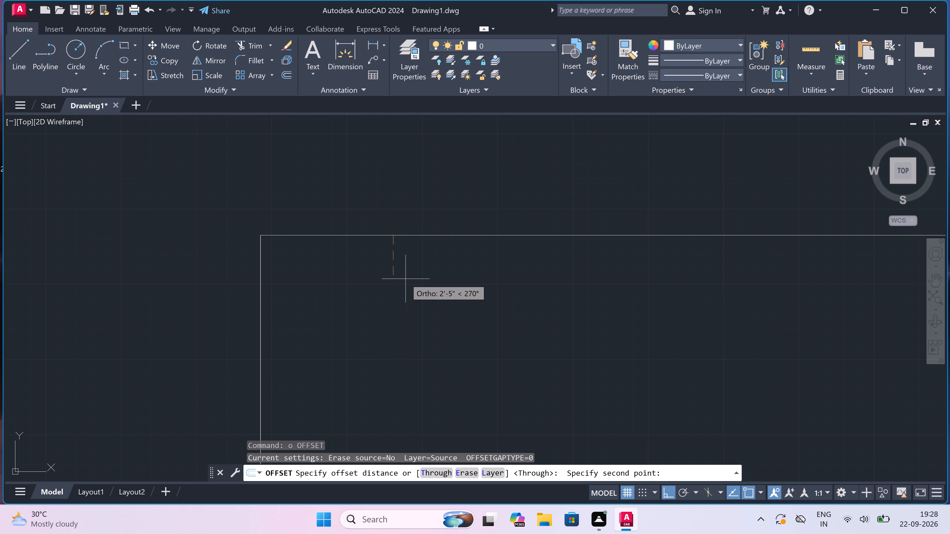
key("9")
key("shift+quotedbl")
key("space")
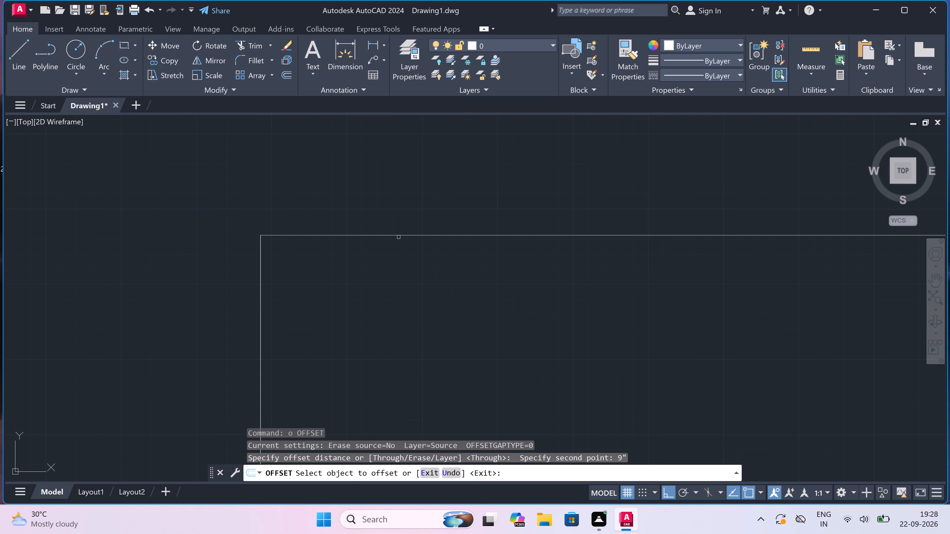
left_click(399, 236)
left_click(391, 254)
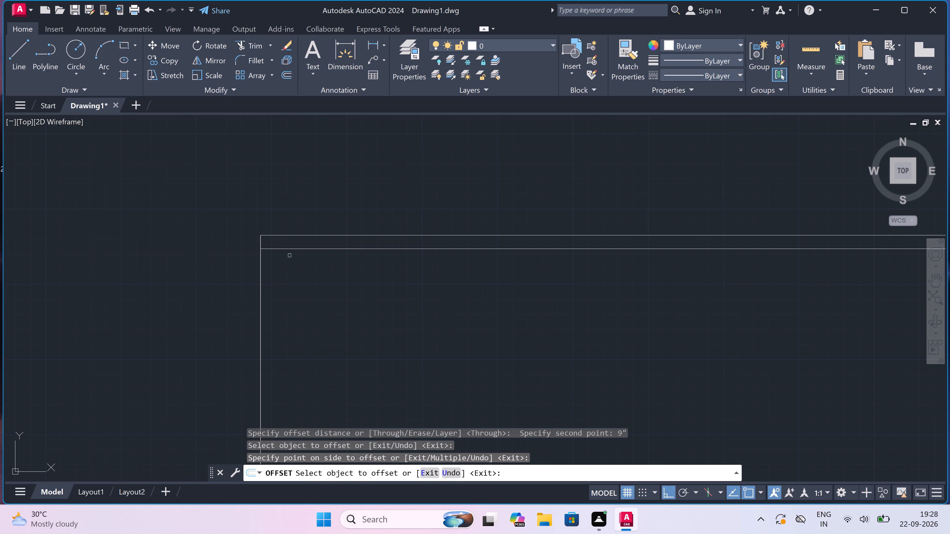
left_click(261, 276)
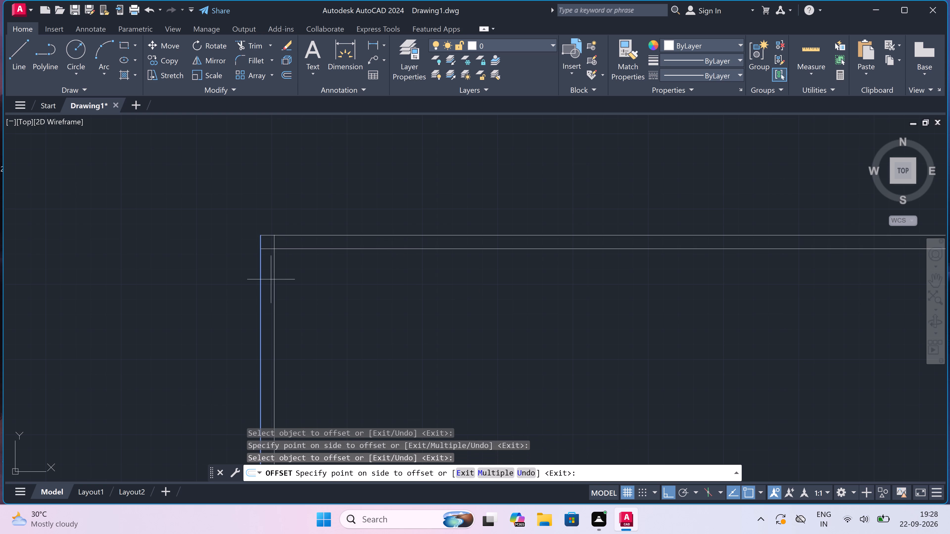
left_click(281, 284)
key("Escape")
Offset the top wall's inner line 10'9" downward to set the first room's depth.
key("space")
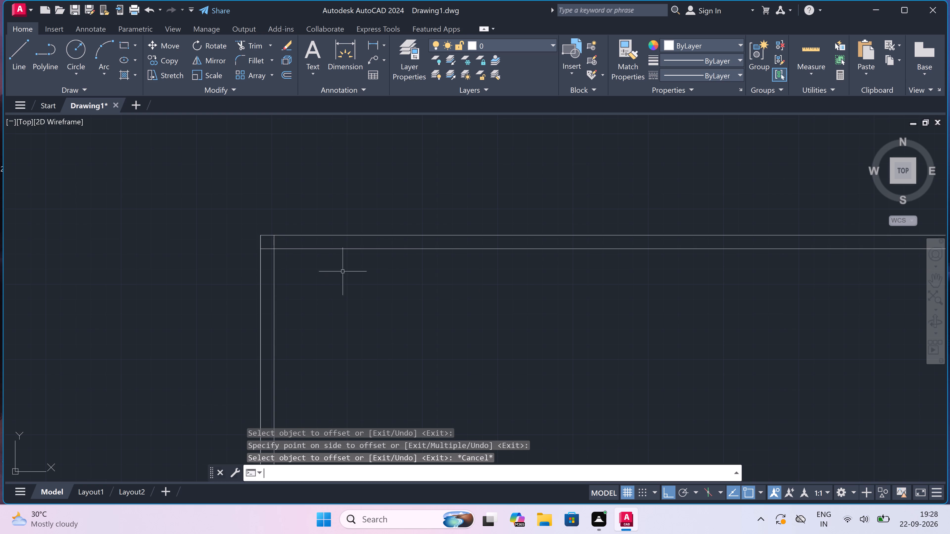
left_click_drag(378, 251, 402, 297)
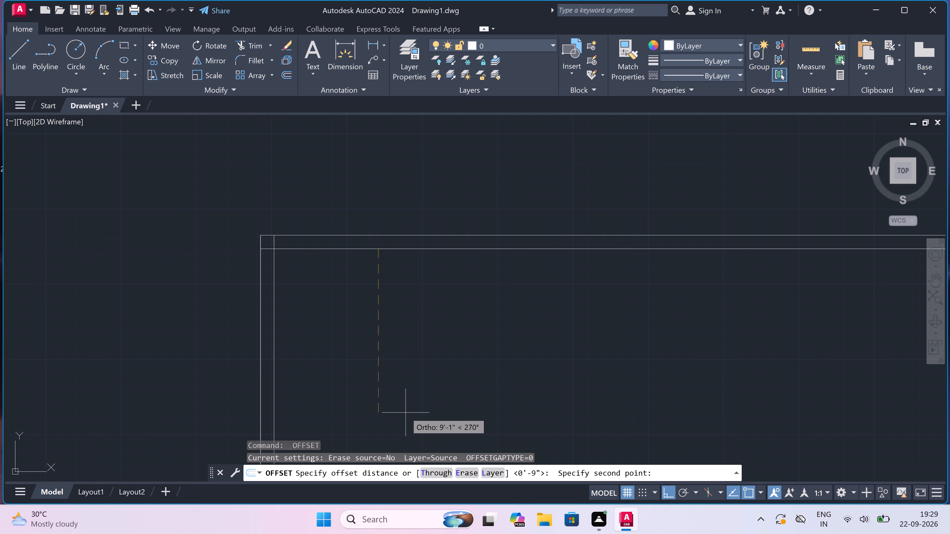
type("10'9")
key("shift+quotedbl")
key("space")
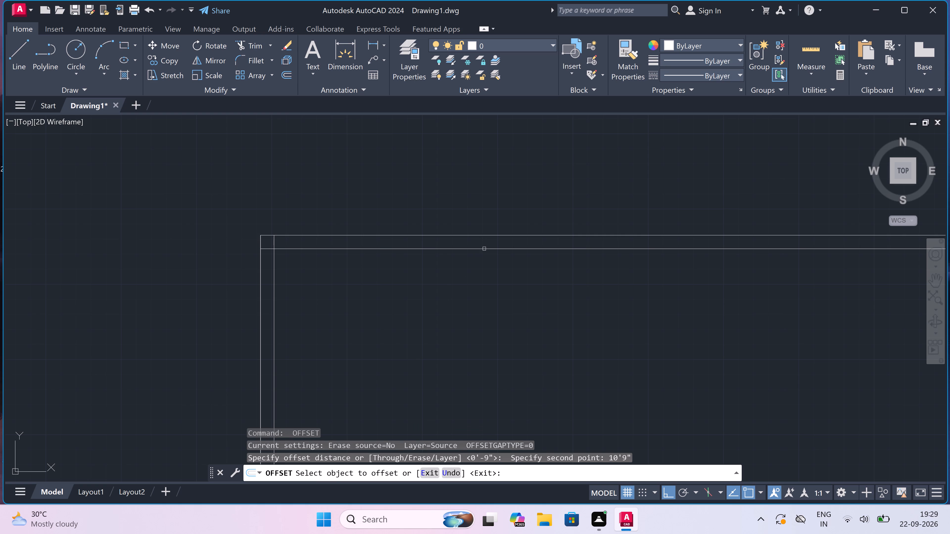
left_click_drag(484, 249, 482, 255)
left_click(467, 325)
scroll(466, 305, "down", 5)
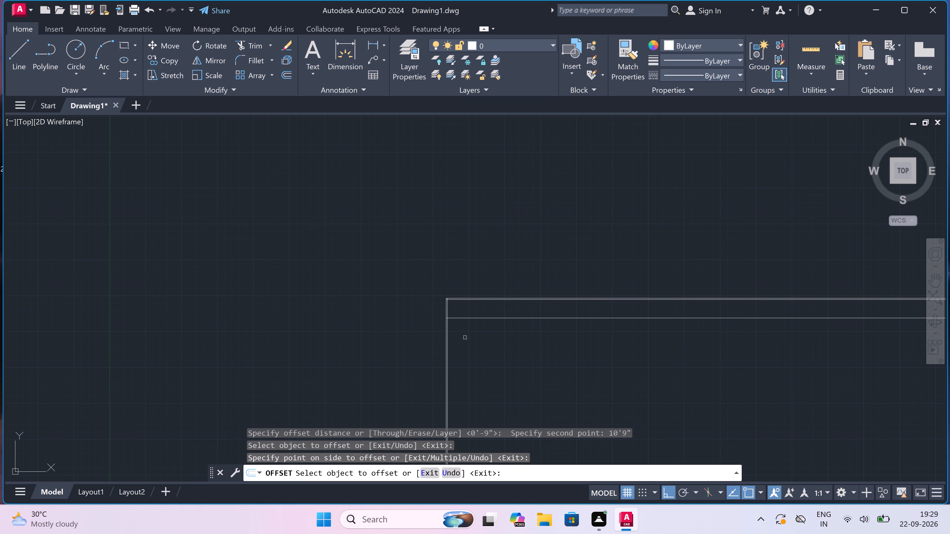
scroll(473, 323, "up", 4)
key("Escape")
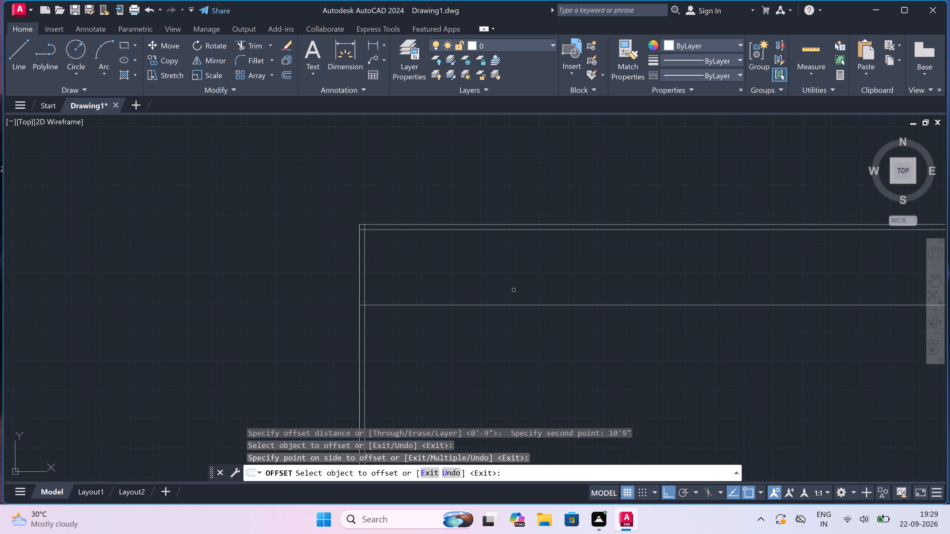
key("Escape")
Offset the room's lower horizontal line 4.5" downward to form the partition wall.
key("space")
left_click_drag(506, 304, 500, 318)
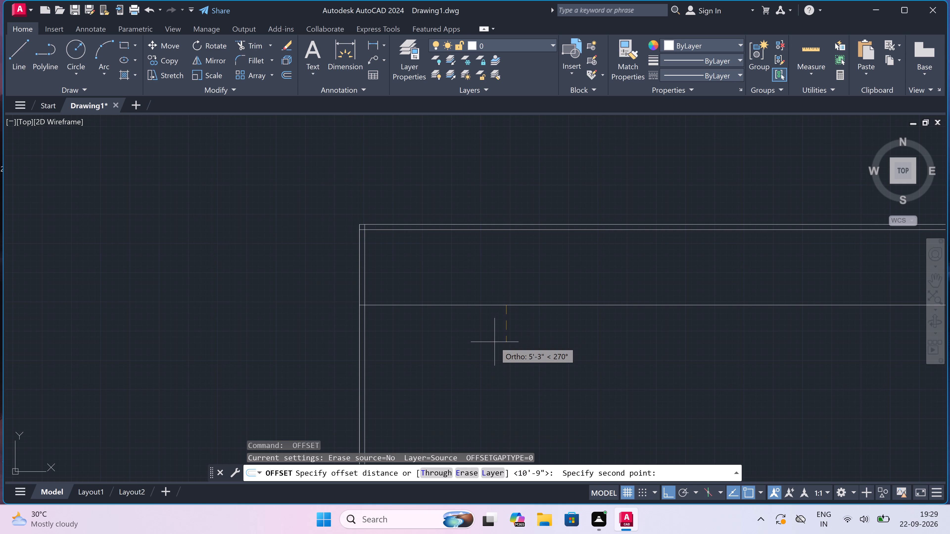
scroll(494, 338, "up", 2)
scroll(494, 338, "down", 2)
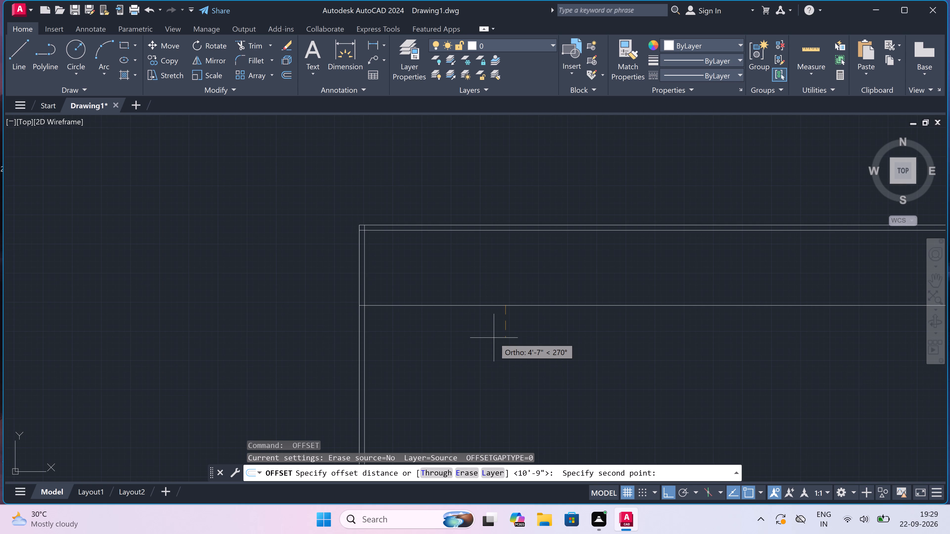
scroll(494, 338, "up", 1)
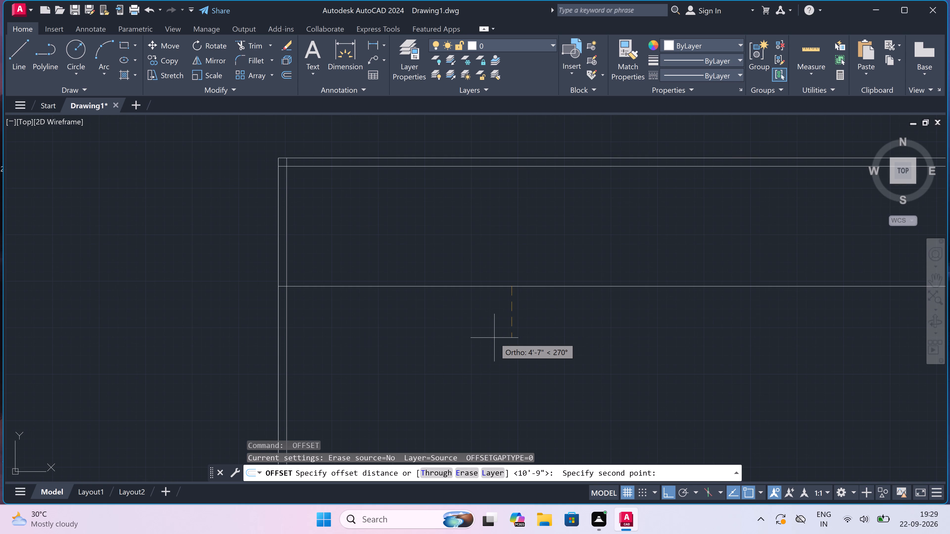
type("4.5\"")
key("space")
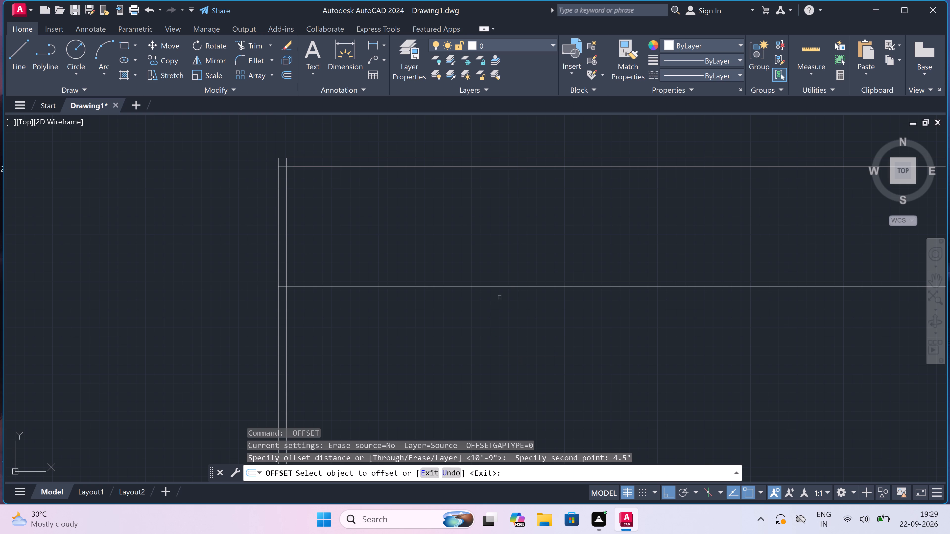
left_click_drag(501, 286, 499, 292)
left_click(496, 301)
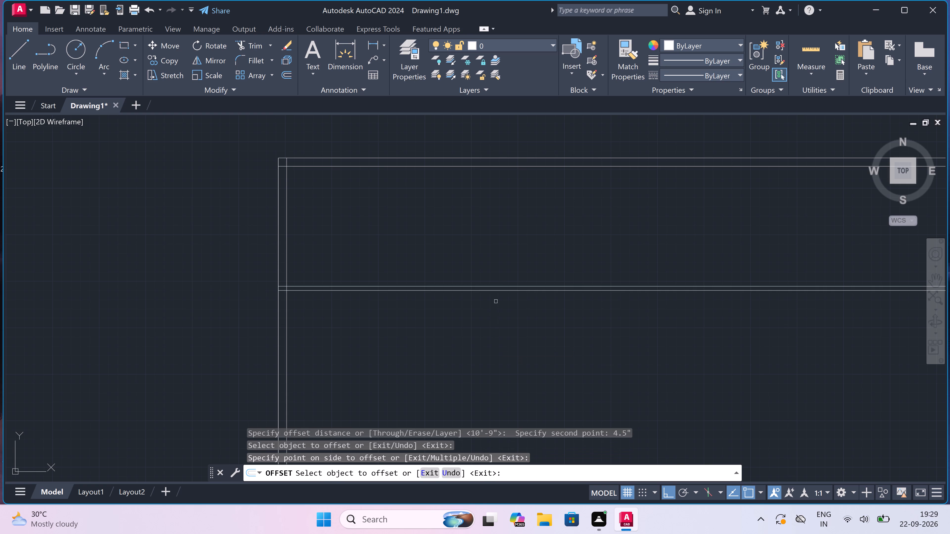
key("Escape")
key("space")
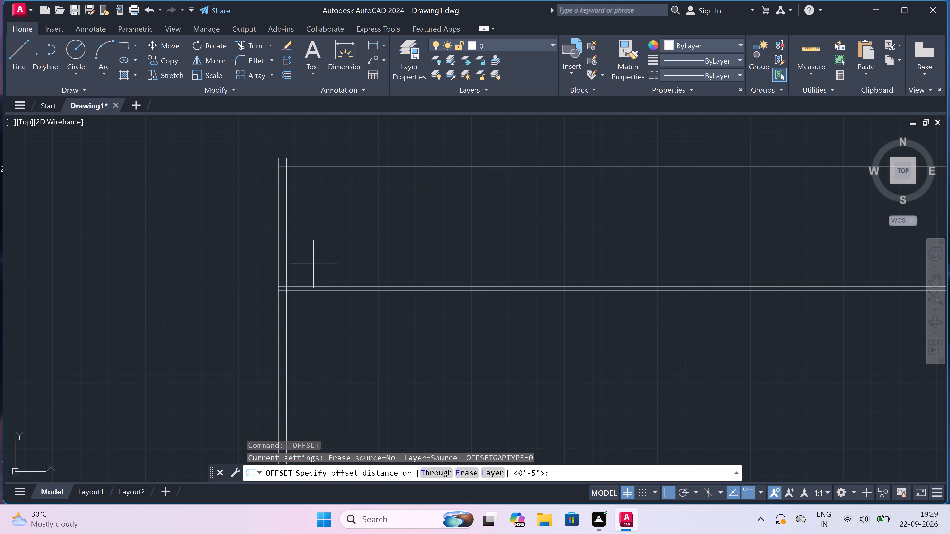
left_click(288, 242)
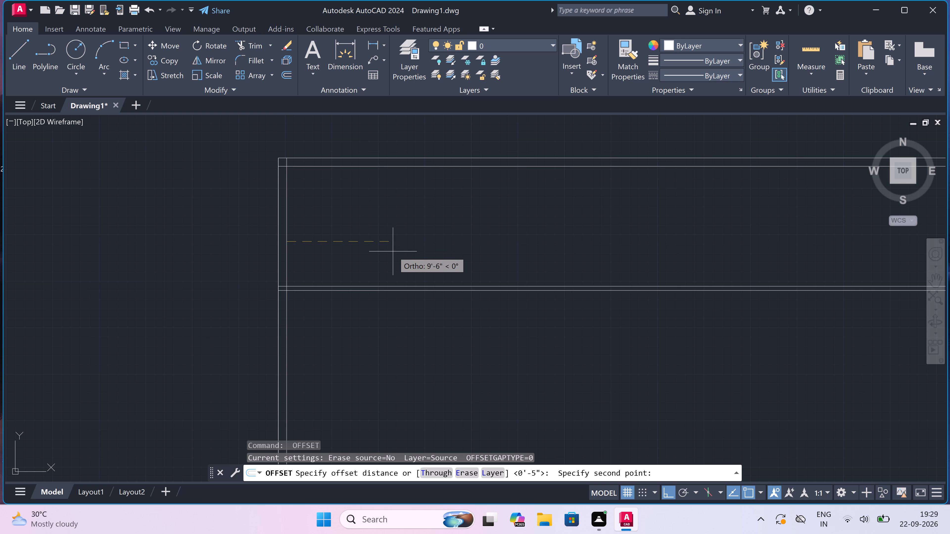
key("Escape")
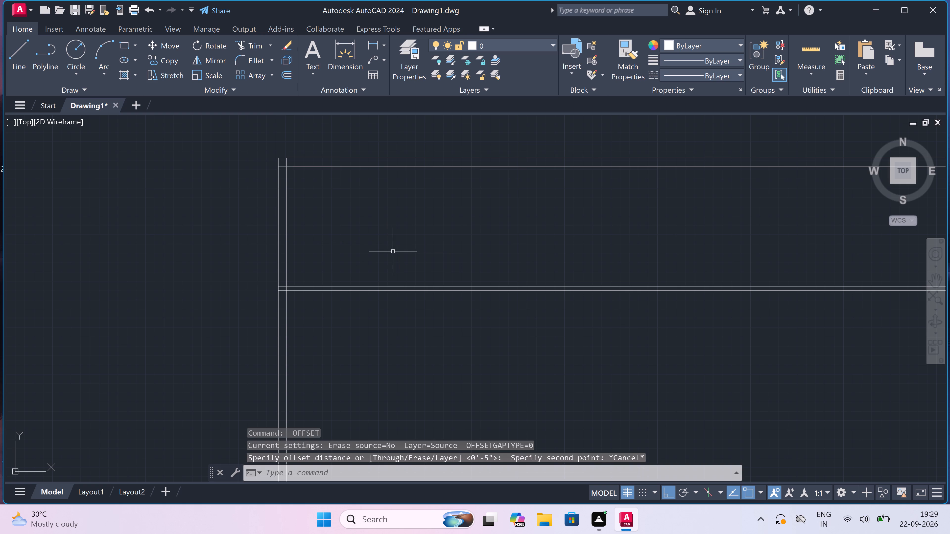
Offset the left wall's outer vertical line 3' inward.
key("space")
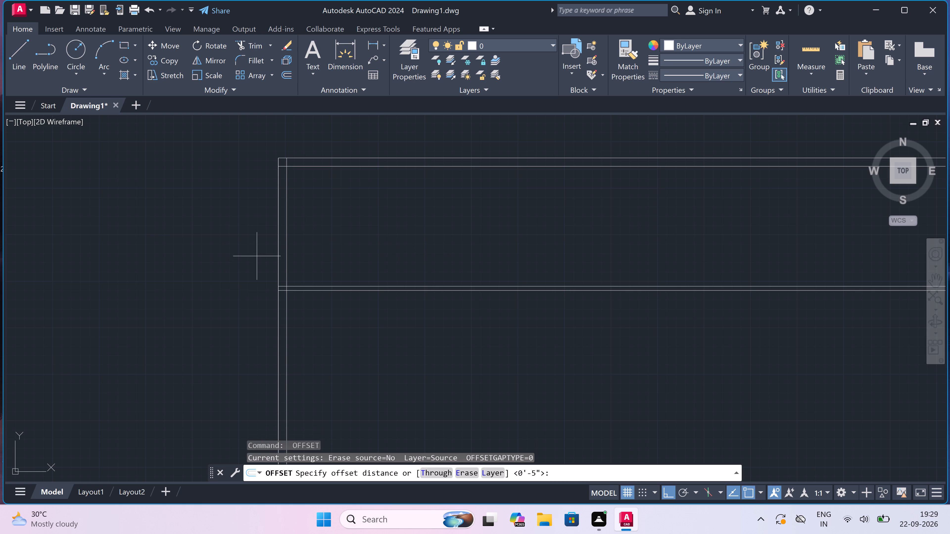
left_click(279, 250)
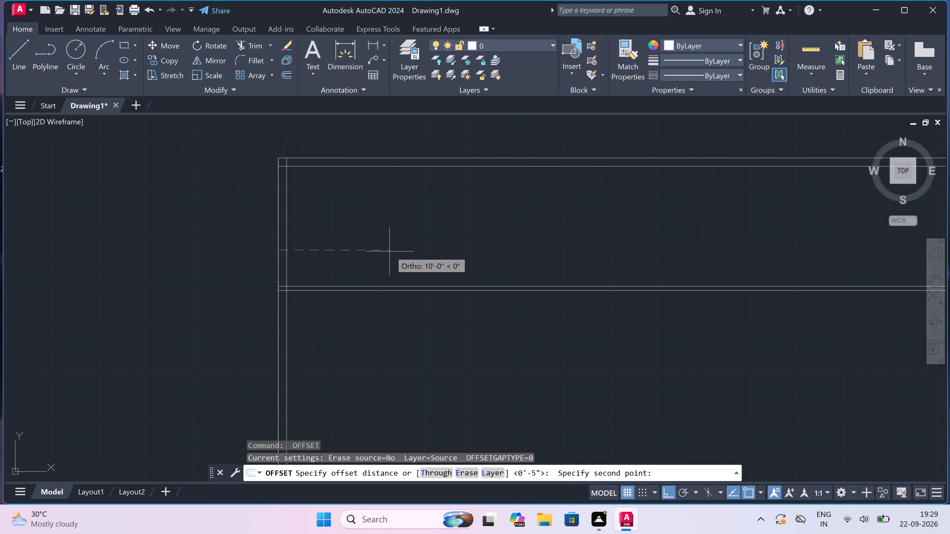
type("3'")
key("space")
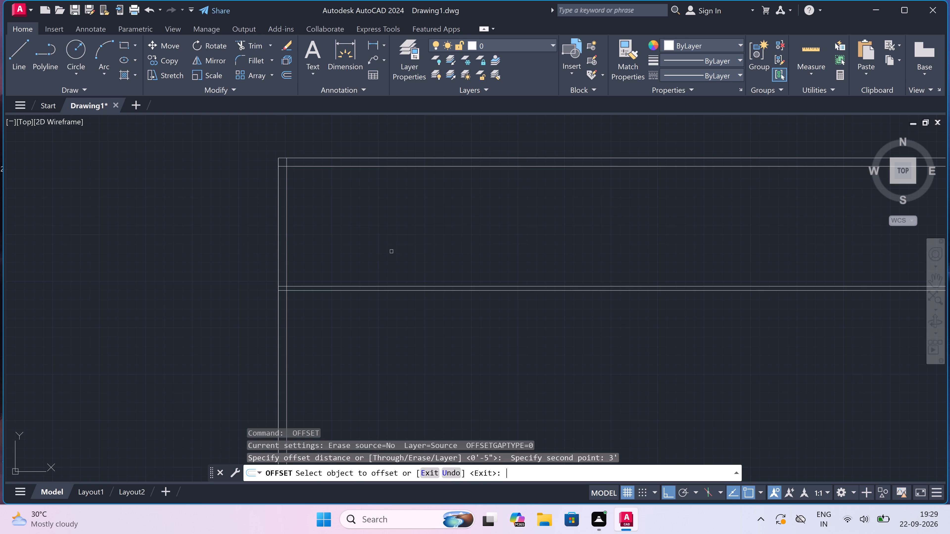
left_click(277, 248)
left_click(308, 248)
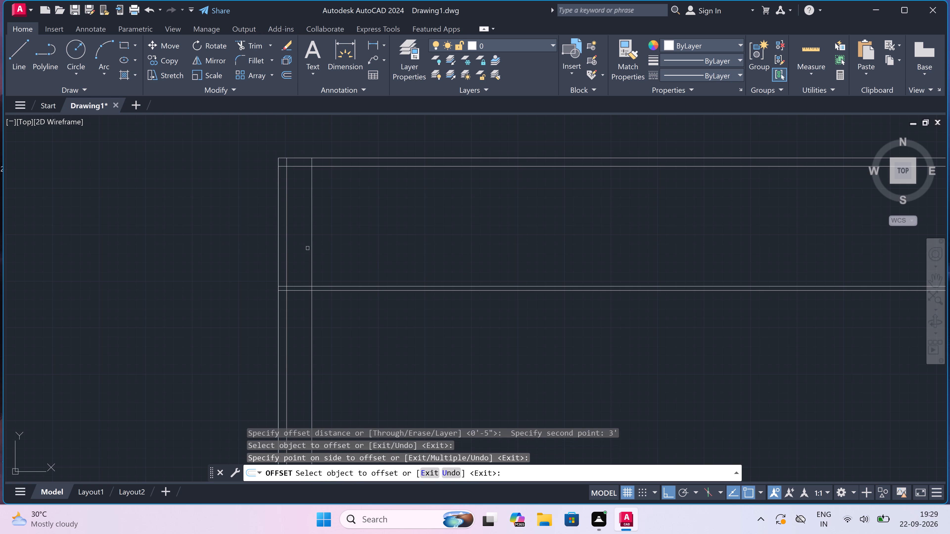
key("Escape")
Trim the left wall's inner vertical line from the top edge down to the lower line of the horizontal partition.
type("tr")
key("space")
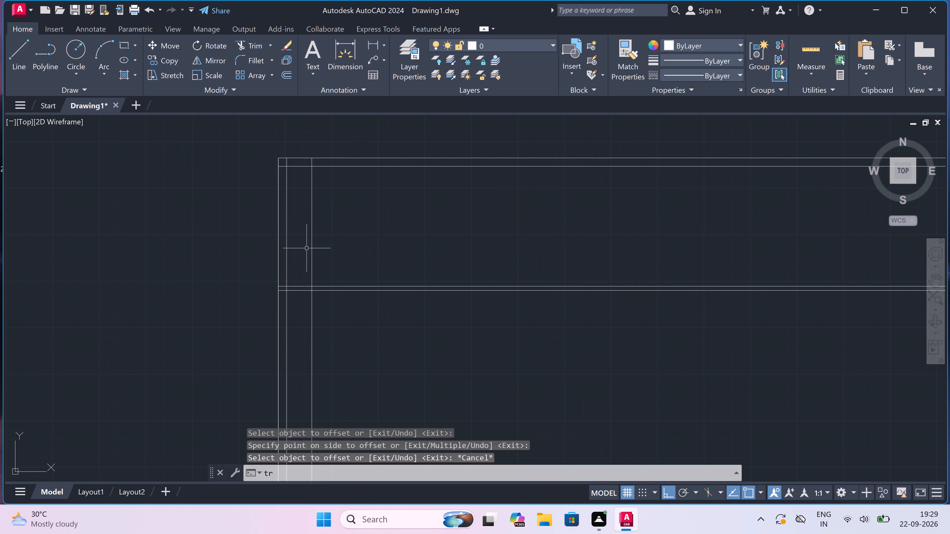
left_click(284, 249)
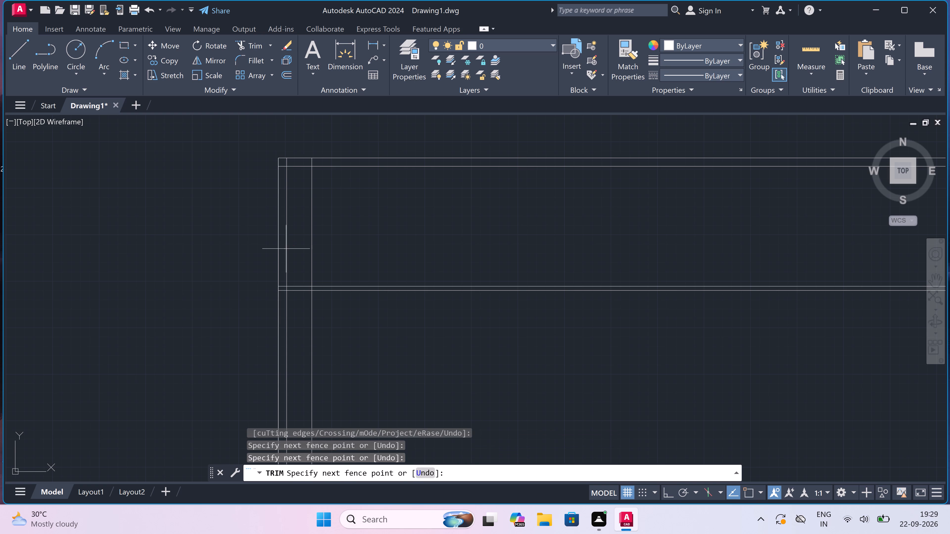
left_click(289, 248)
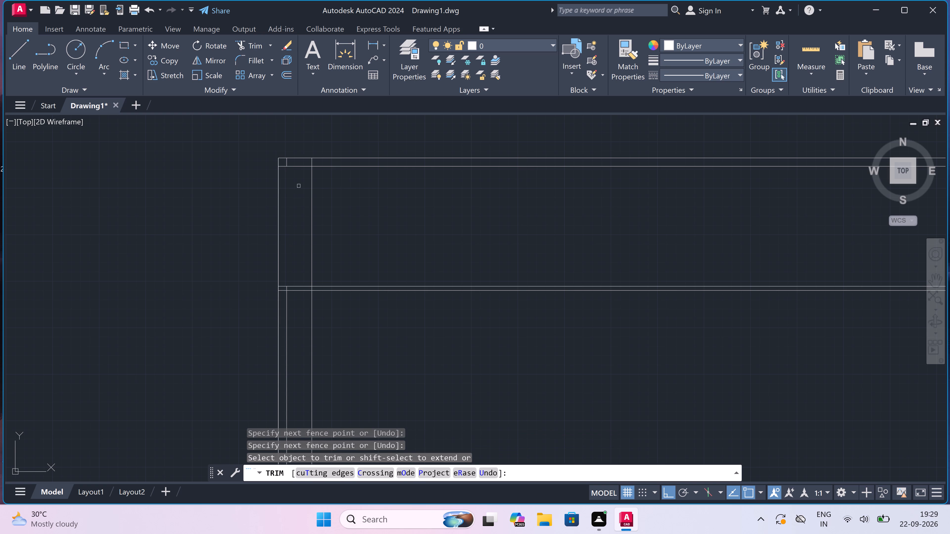
left_click(287, 164)
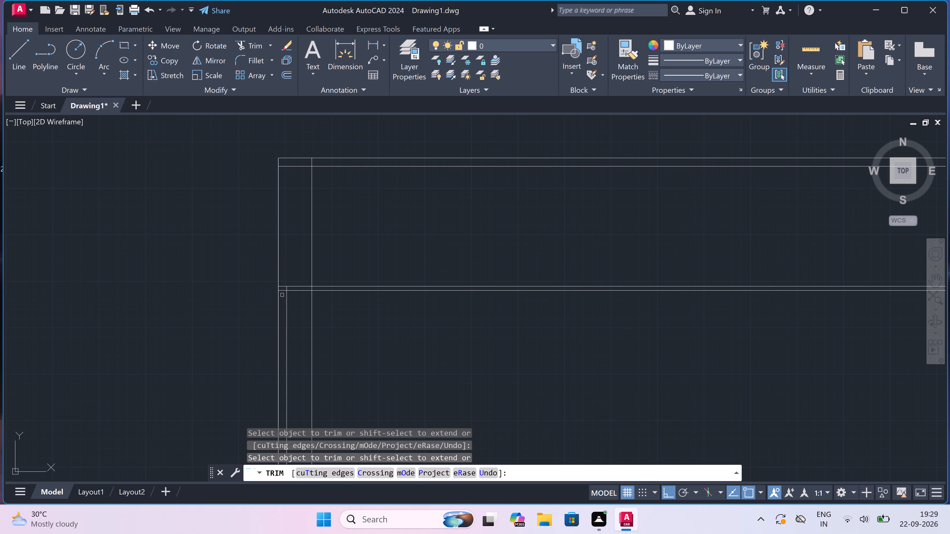
scroll(283, 292, "up", 2)
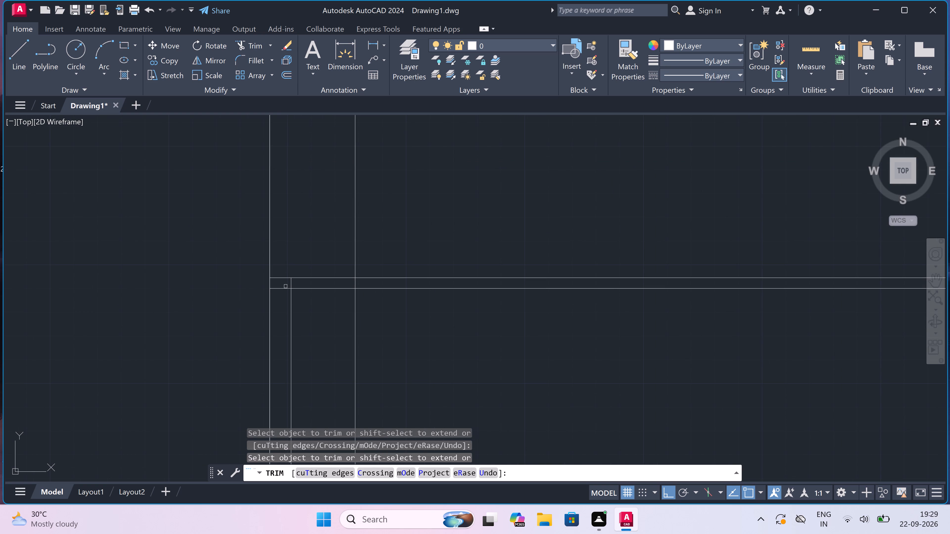
left_click(287, 284)
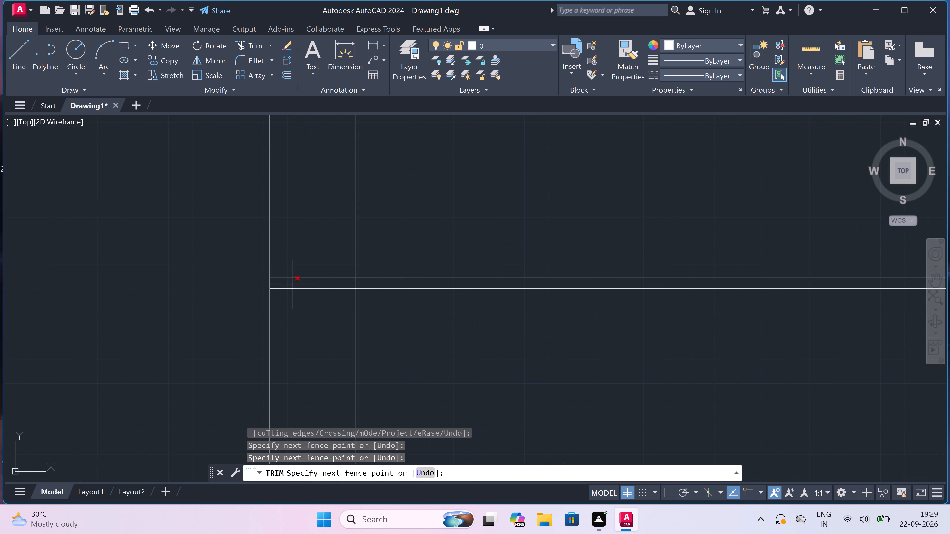
left_click(293, 284)
scroll(293, 284, "down", 1)
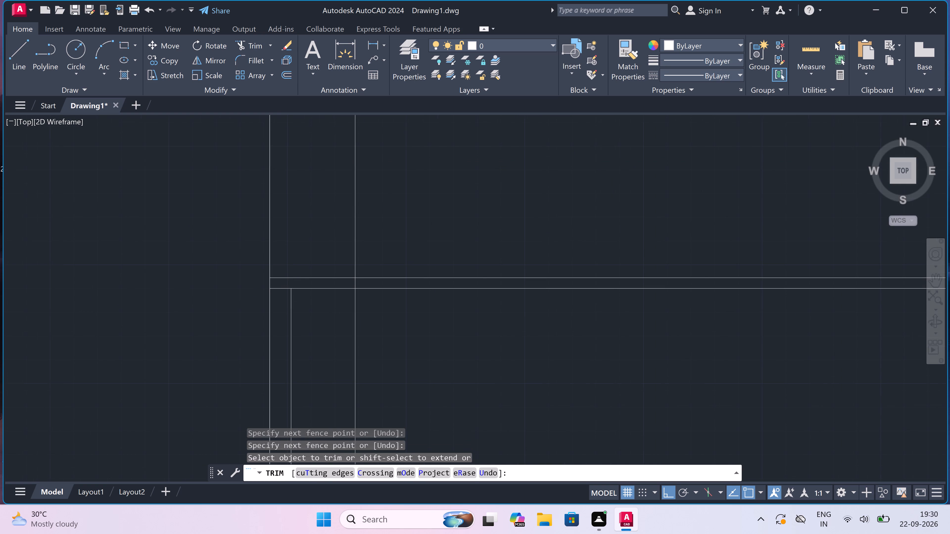
scroll(298, 256, "down", 4)
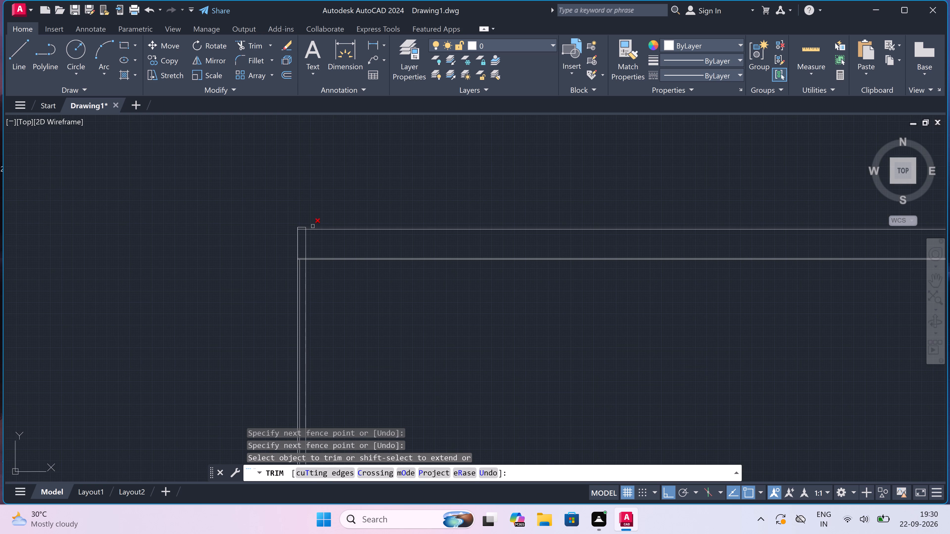
scroll(303, 231, "up", 4)
key("Escape")
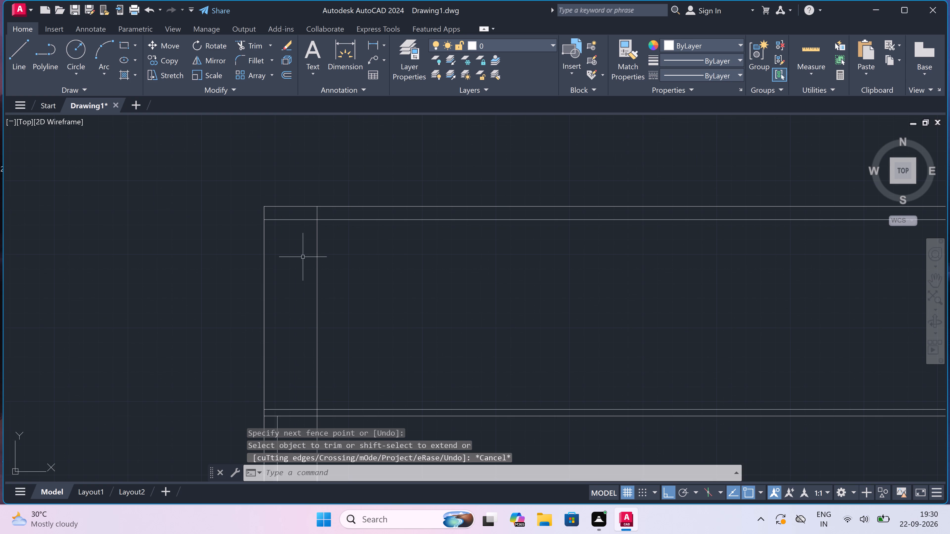
key("space")
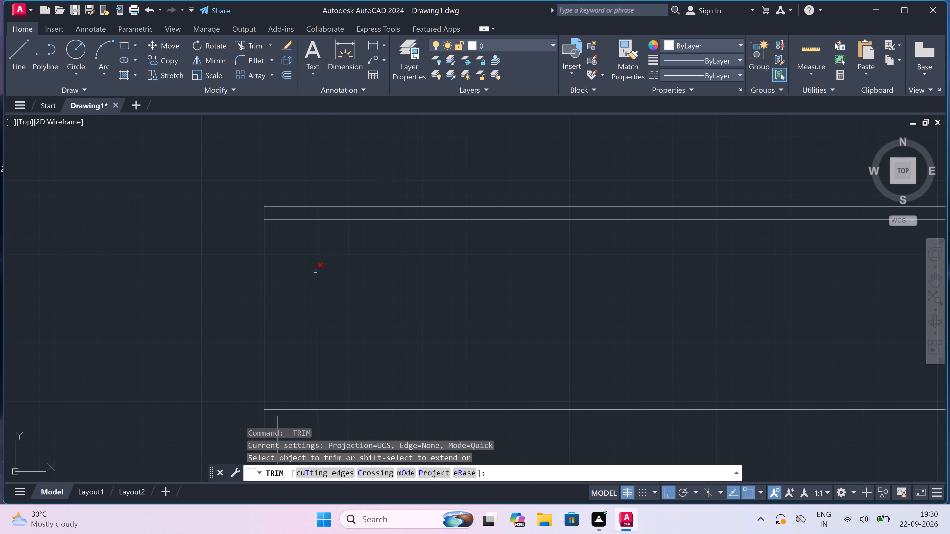
key("Escape")
Offset the vertical line 3' inside the left edge by 4.5" to the right, forming a vertical partition.
type("o")
key("space")
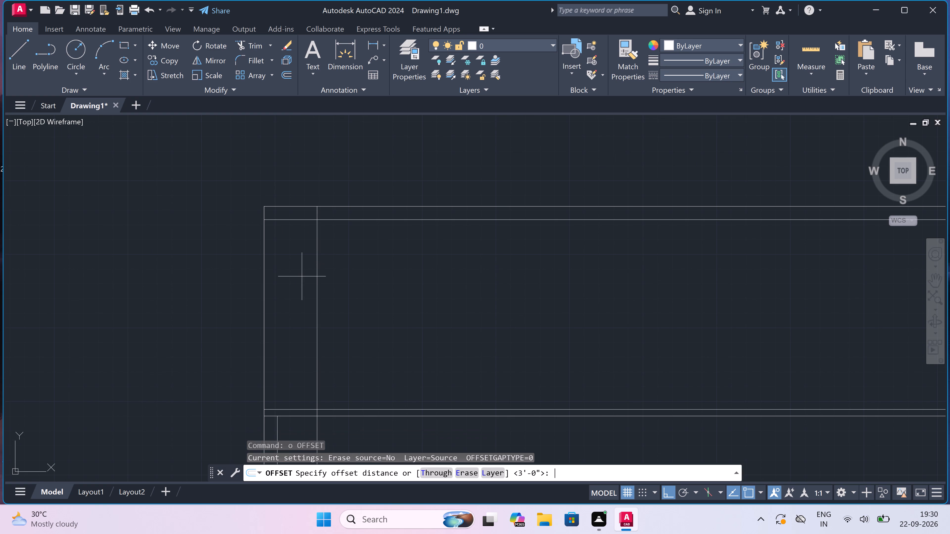
left_click(314, 281)
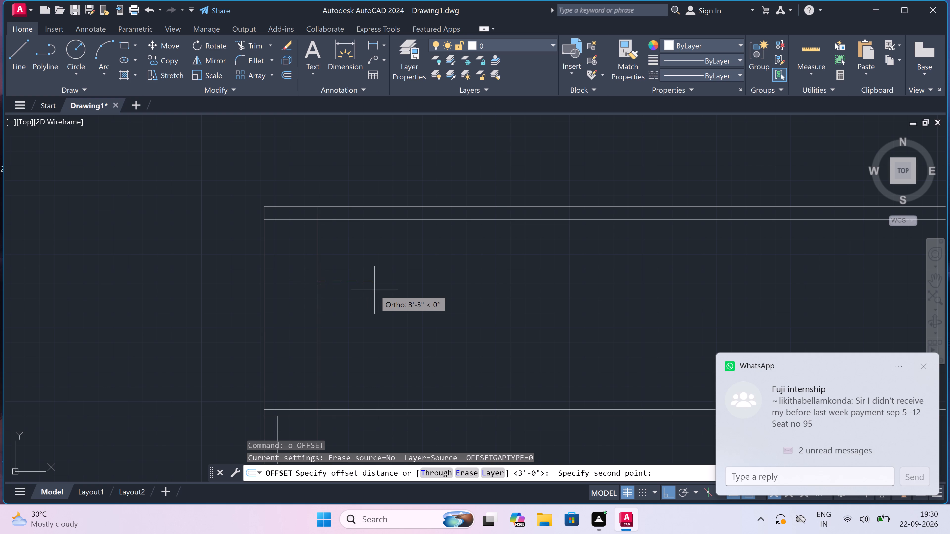
type("4.5\"")
key("space")
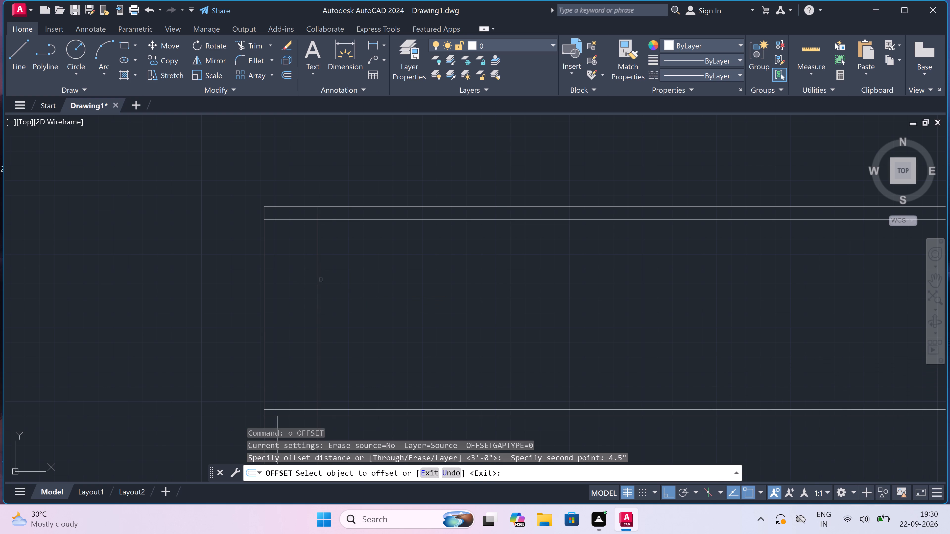
left_click_drag(317, 276, 320, 275)
left_click(333, 277)
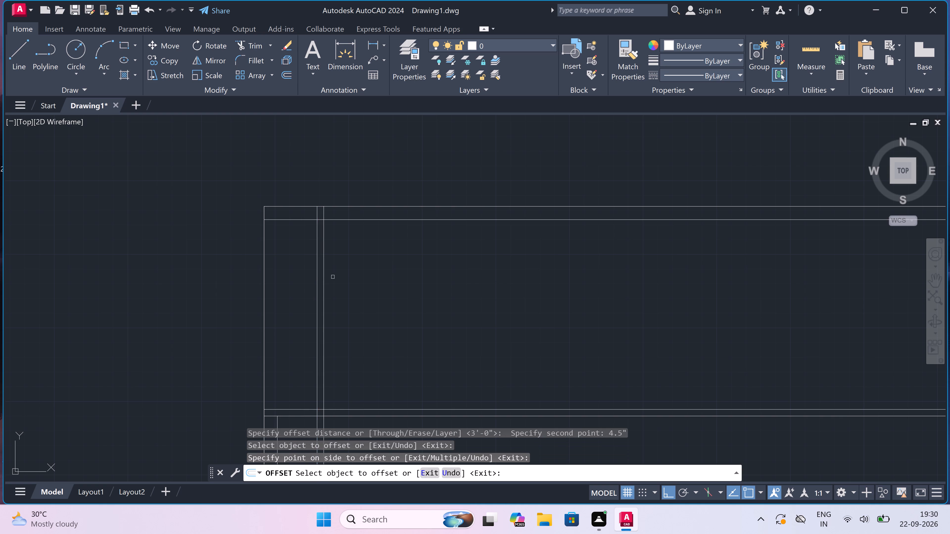
key("Escape")
Offset the vertical partition's right line 9'1.5" to the right to set the room's width.
scroll(333, 277, "down", 3)
scroll(333, 277, "up", 3)
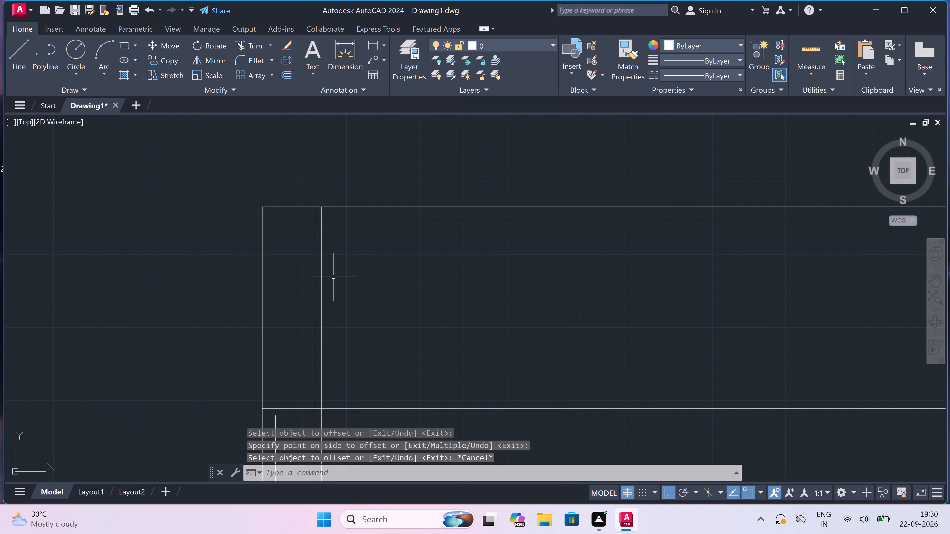
key("space")
left_click_drag(324, 283, 331, 285)
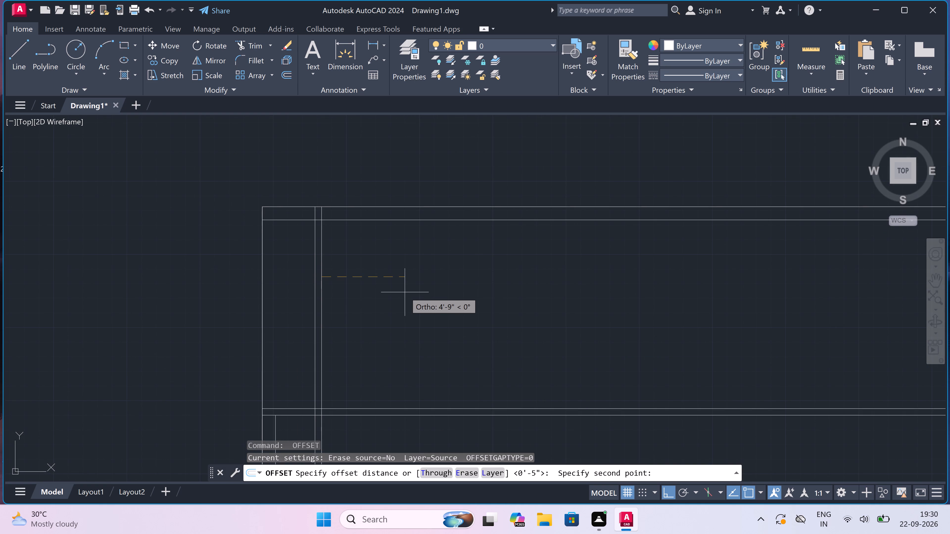
type("9'")
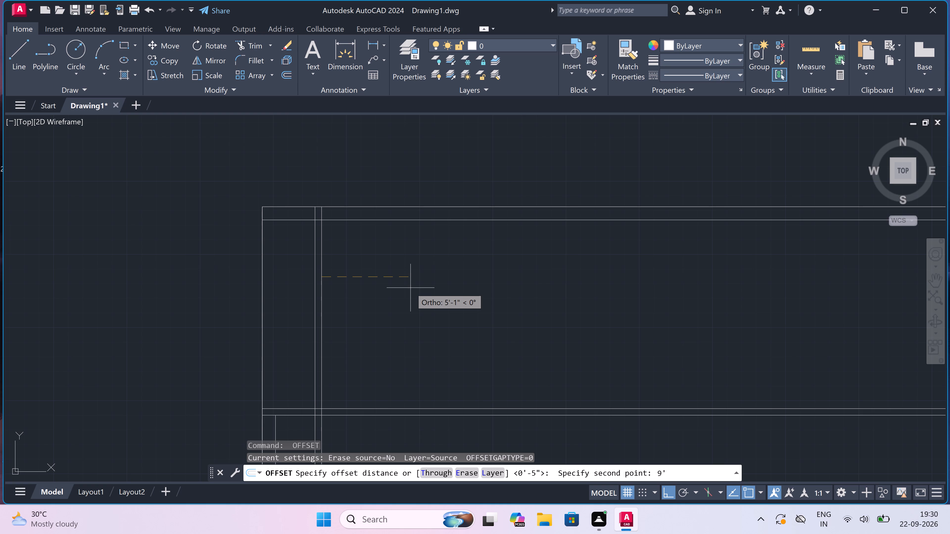
type("1.5\"")
key("space")
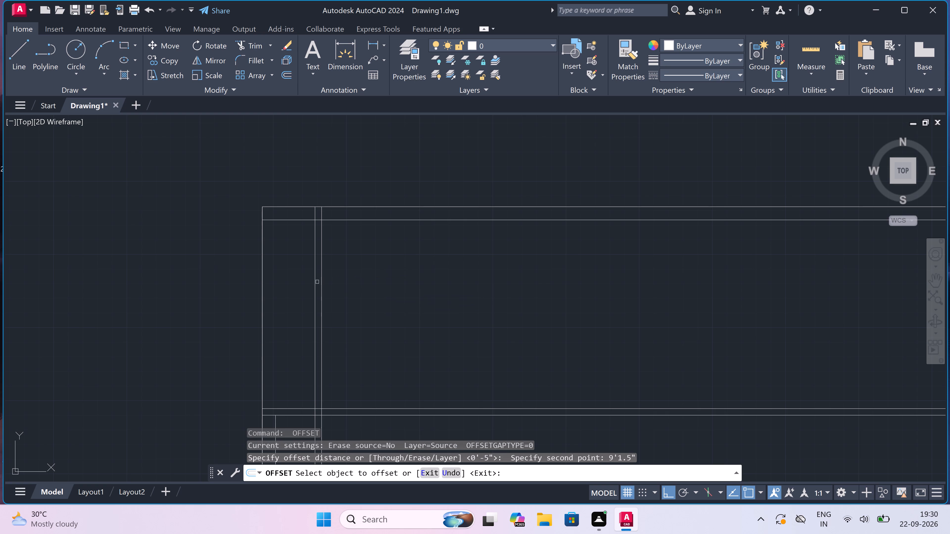
left_click_drag(322, 281, 325, 281)
left_click(389, 283)
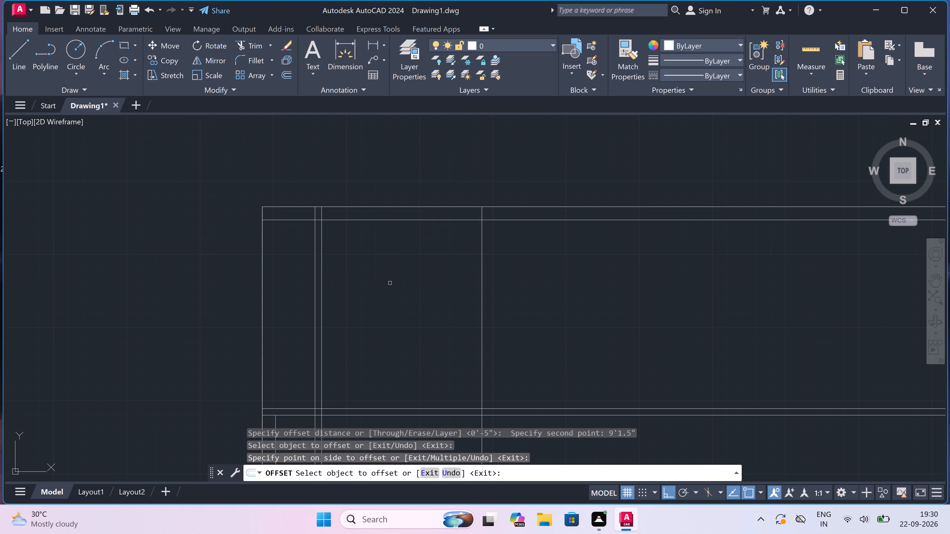
key("Escape")
Offset the room's right-hand vertical line 4.5" to the right to form the second vertical partition.
key("space")
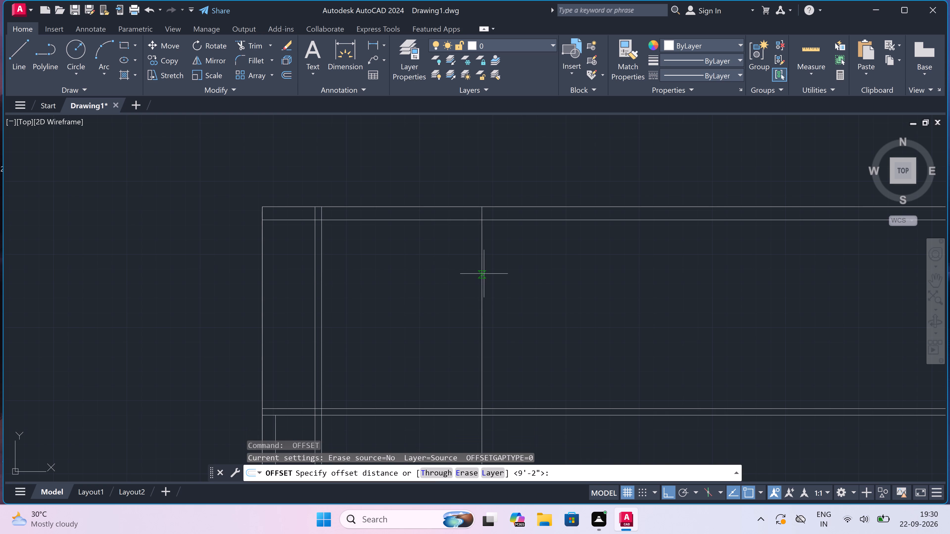
left_click(483, 273)
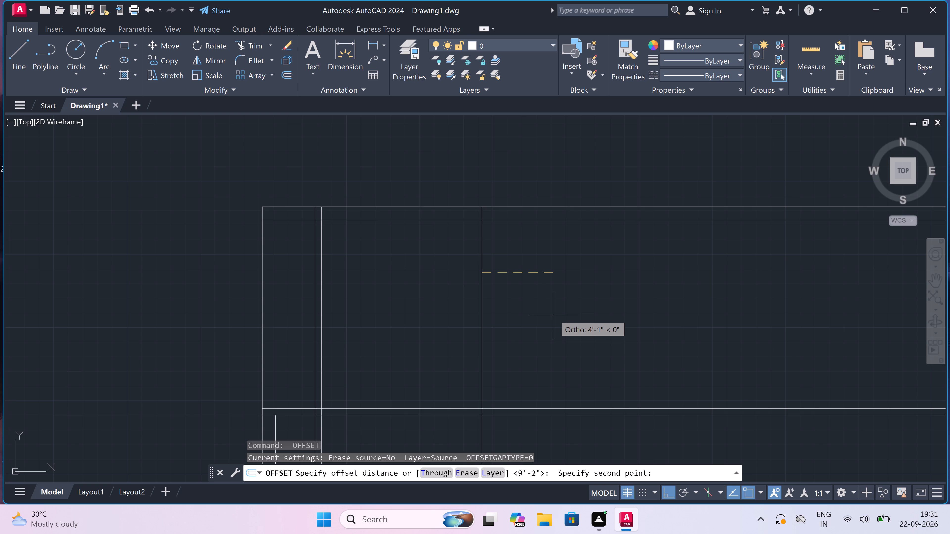
key("4")
type(".5\"")
key("space")
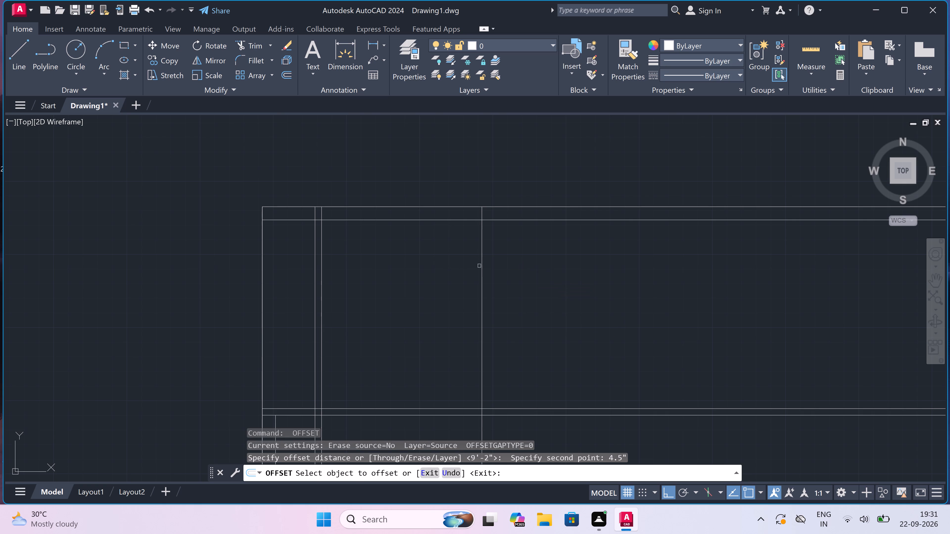
left_click_drag(481, 267, 489, 268)
left_click(497, 268)
key("Escape")
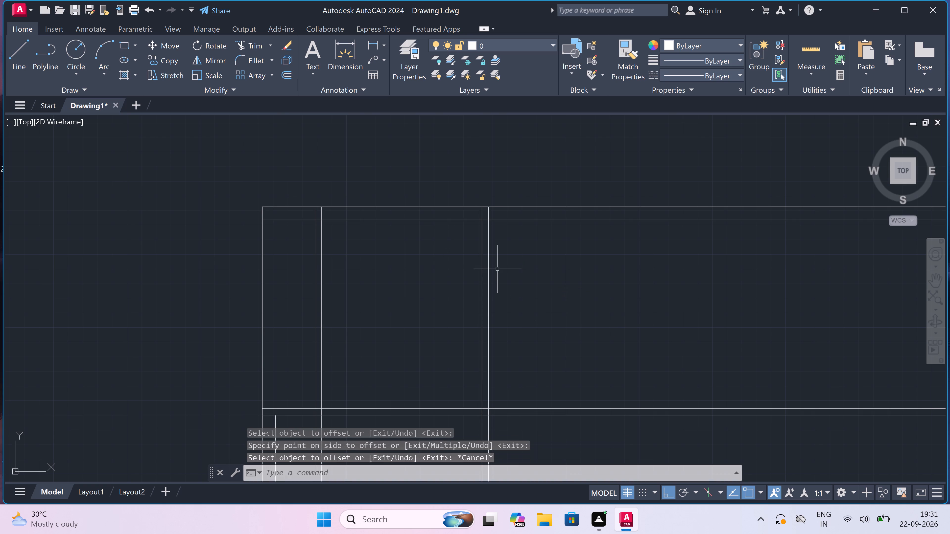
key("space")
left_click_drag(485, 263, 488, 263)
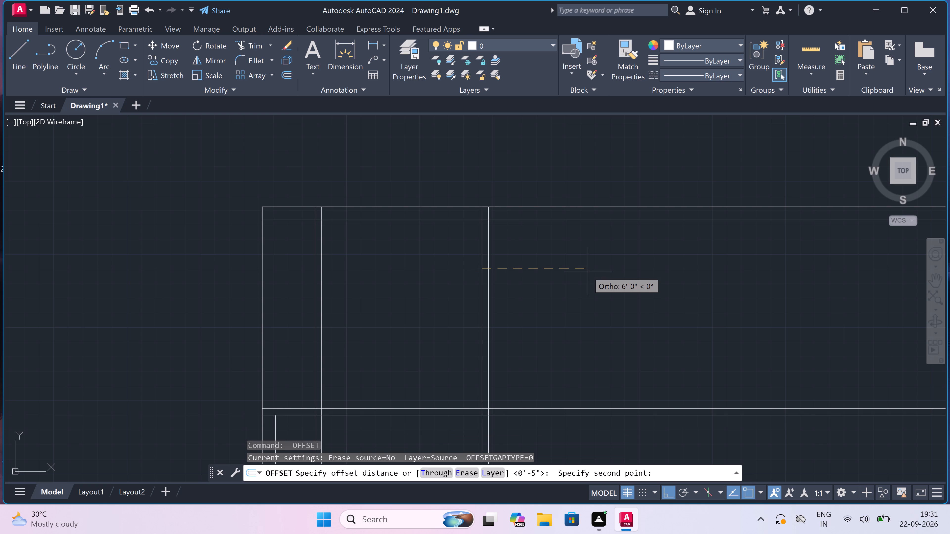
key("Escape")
Offset the second vertical partition's right line 11' to the right to set the next room's width.
key("space")
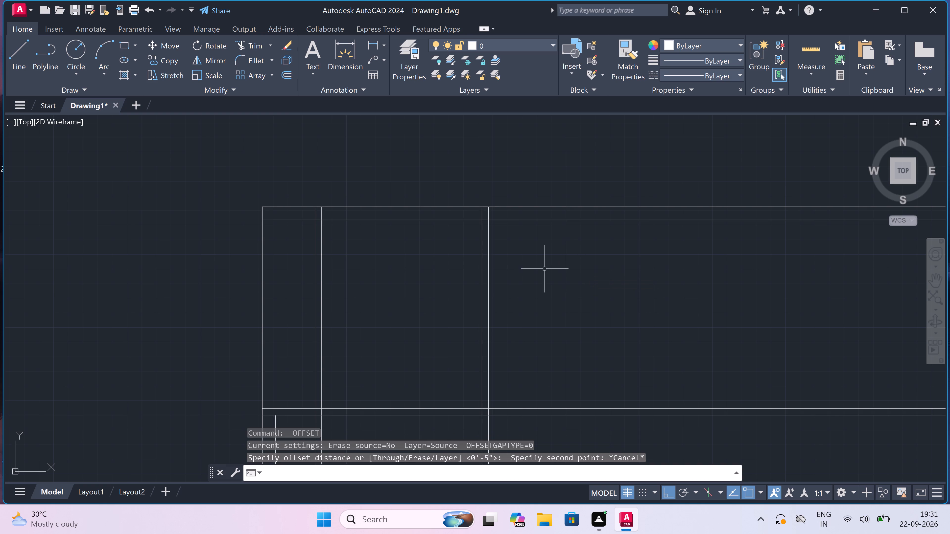
left_click(486, 264)
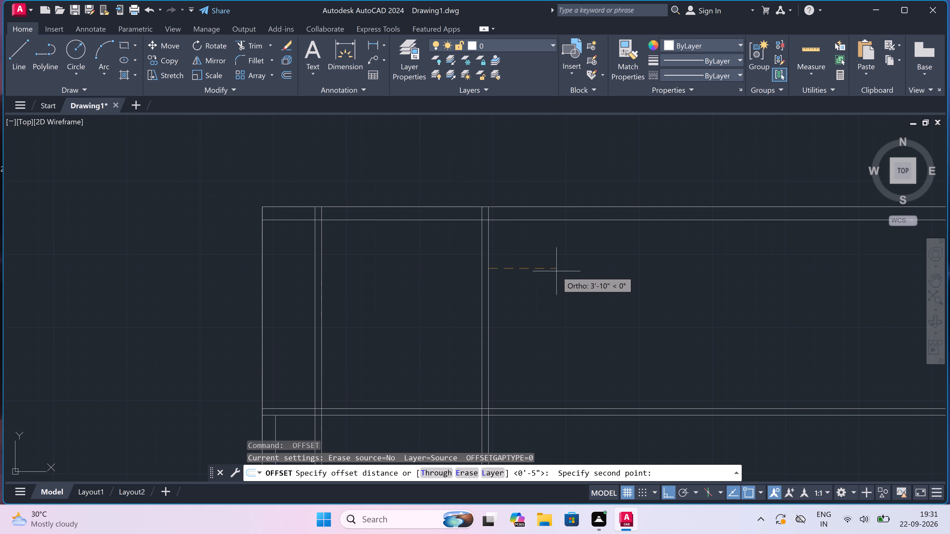
type("11'")
key("space")
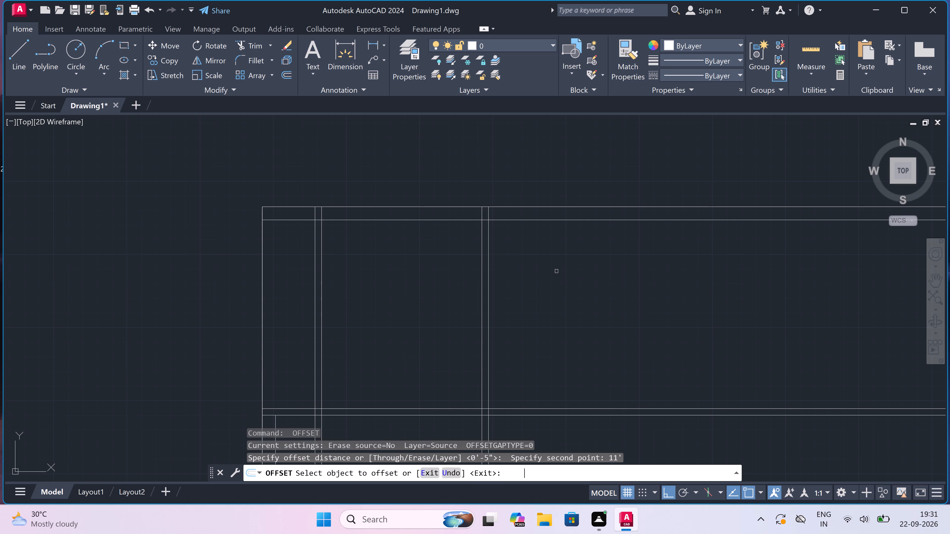
left_click(489, 260)
left_click(513, 267)
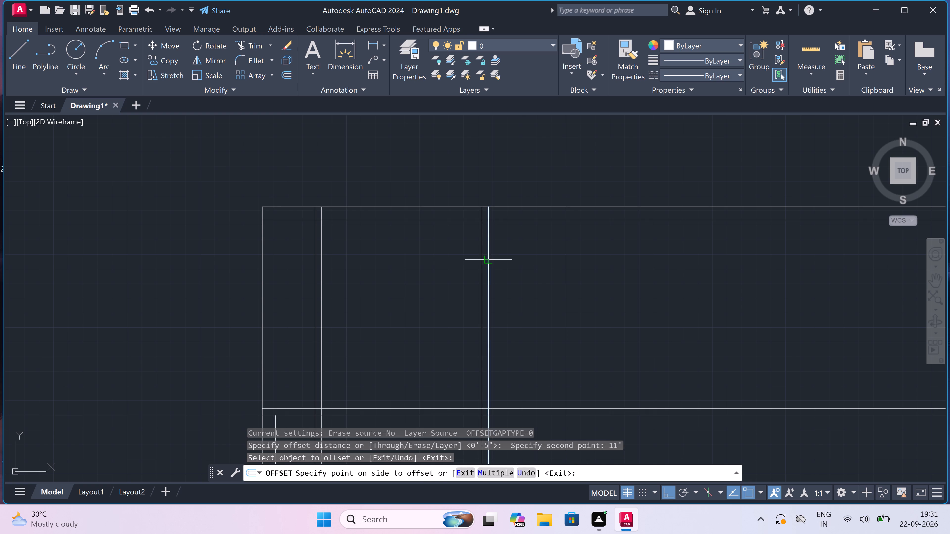
scroll(513, 267, "down", 4)
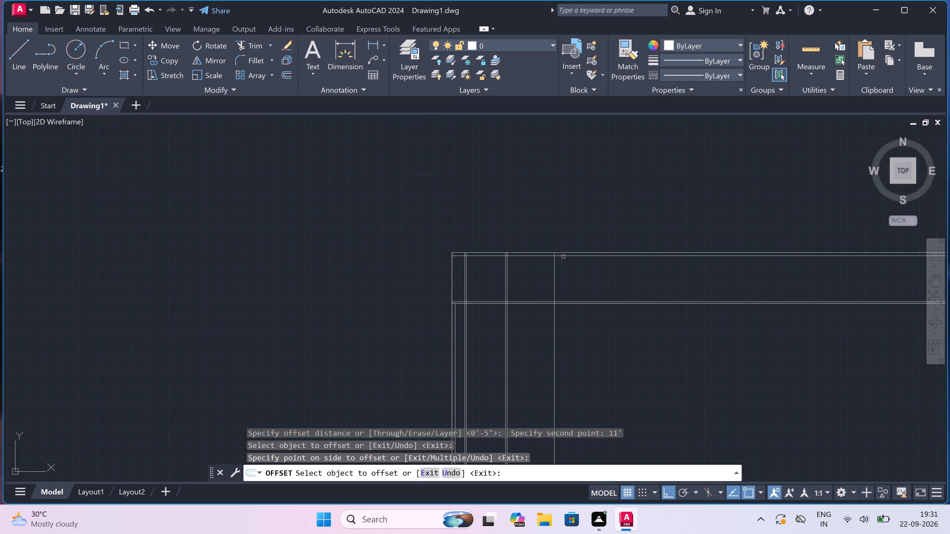
scroll(568, 262, "up", 4)
scroll(532, 287, "down", 2)
key("Escape")
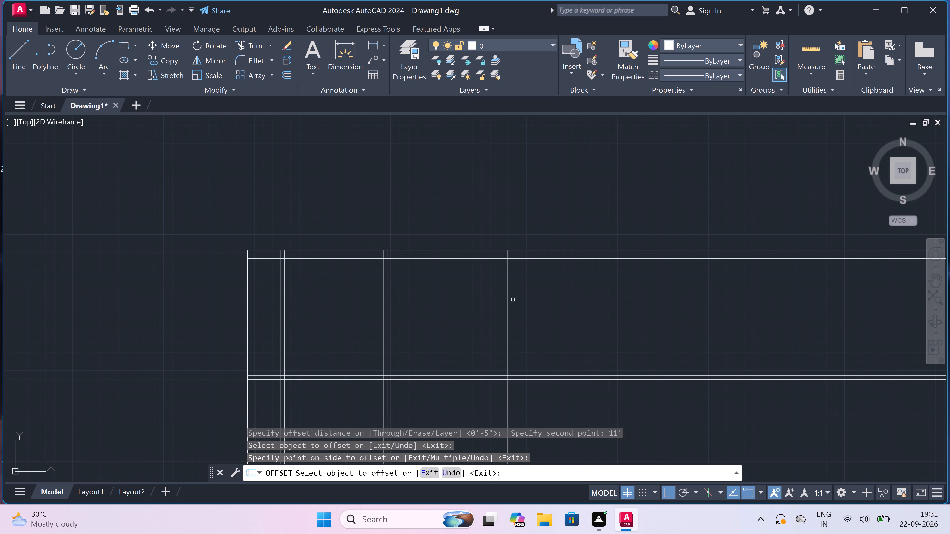
Offset the new room's right-hand vertical line 4.5" to the right to form the third vertical partition.
key("space")
left_click_drag(506, 305, 530, 307)
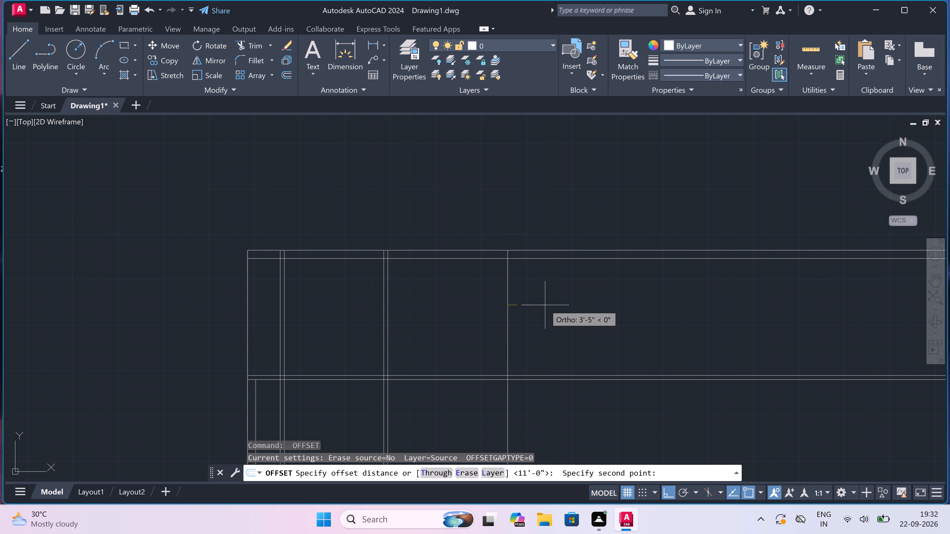
type("4.5\"")
key("space")
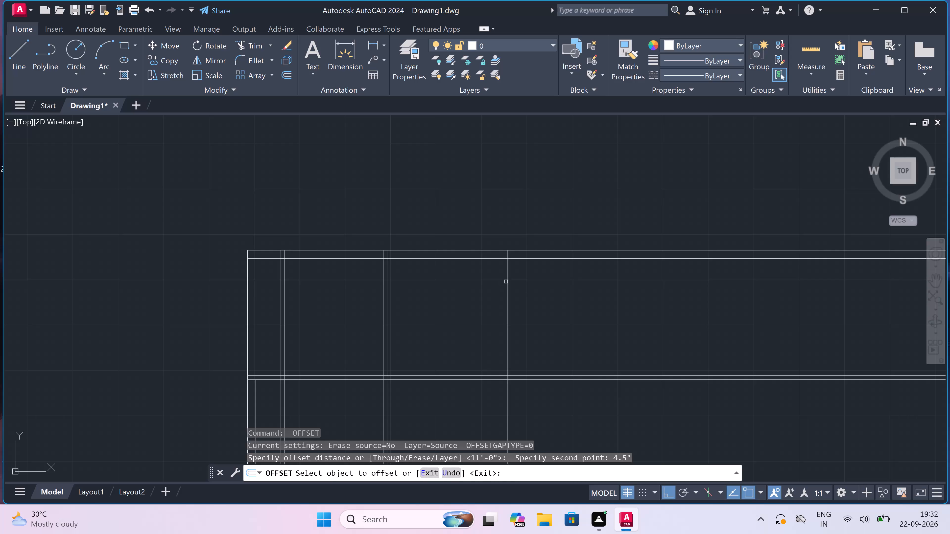
left_click_drag(506, 282, 511, 281)
left_click(520, 281)
key("Escape")
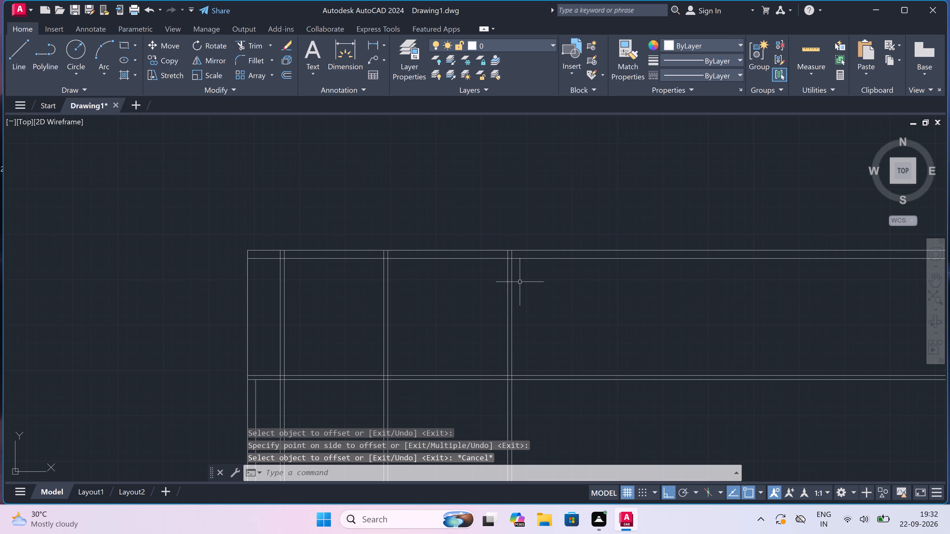
Offset the third vertical partition's right line 11' to the right to set the last room's width.
key("space")
left_click_drag(512, 288, 518, 290)
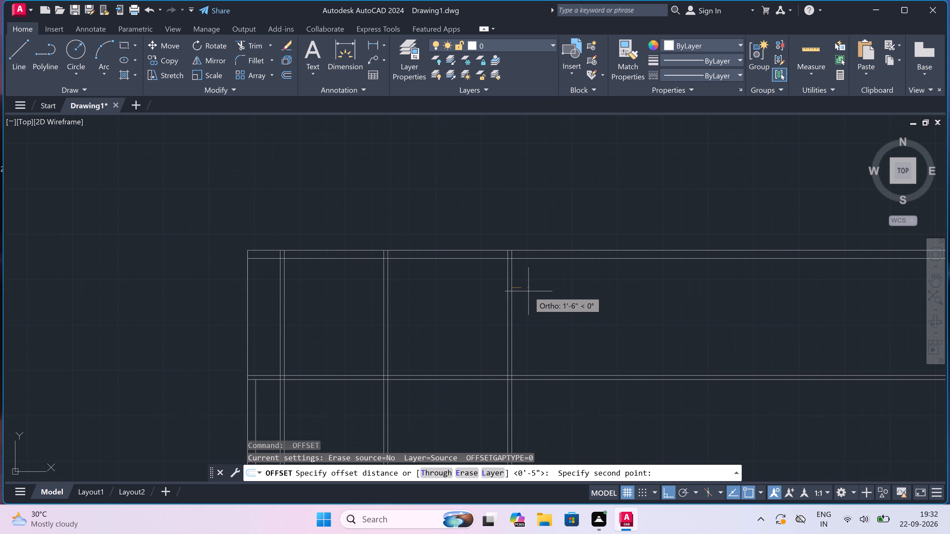
type("11")
key("apostrophe")
key("space")
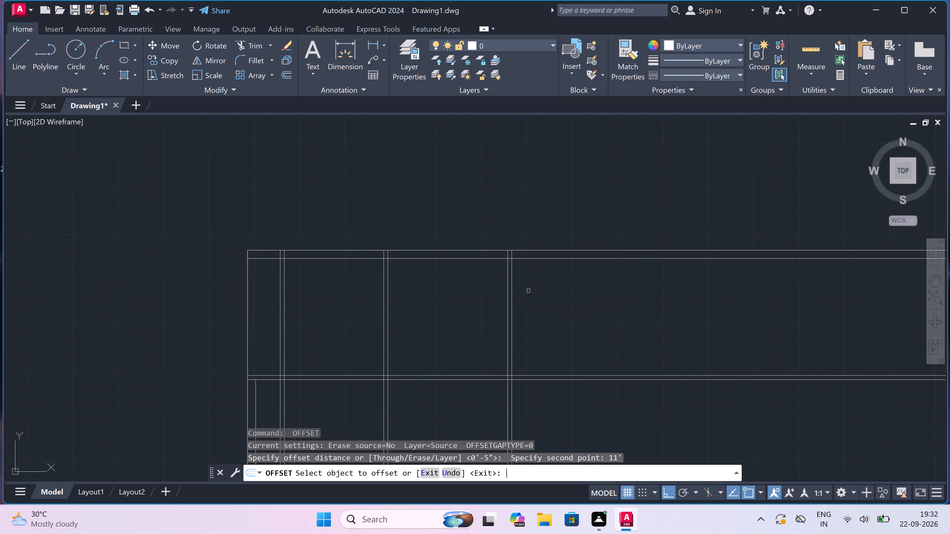
left_click_drag(512, 289, 518, 289)
left_click(533, 290)
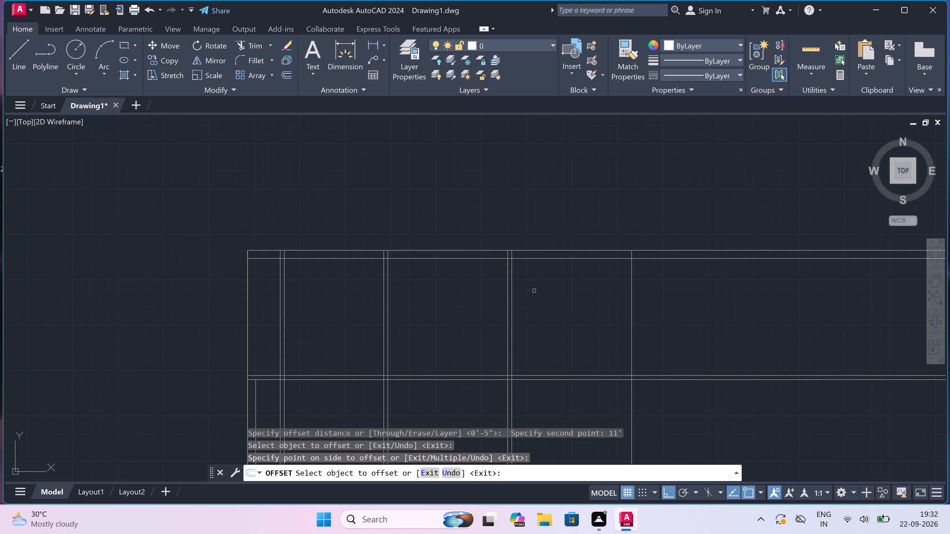
key("Escape")
Offset the last room's right-hand vertical line 9" to the right to form the right outer wall.
key("space")
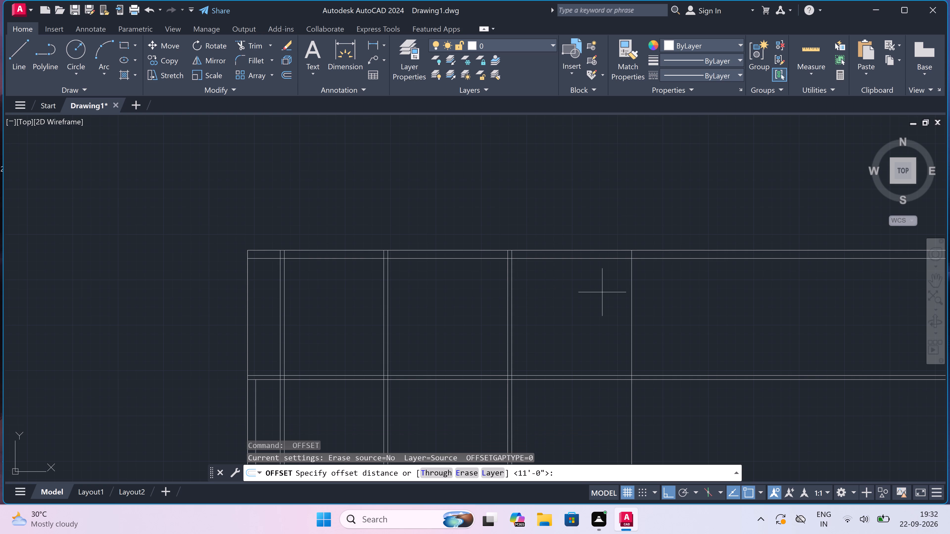
left_click(633, 292)
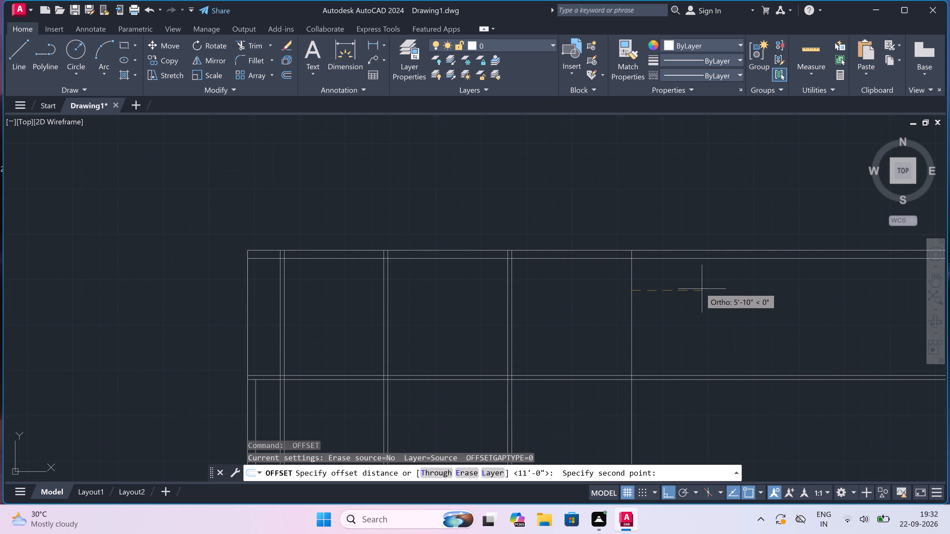
key("9")
key("shift+quotedbl")
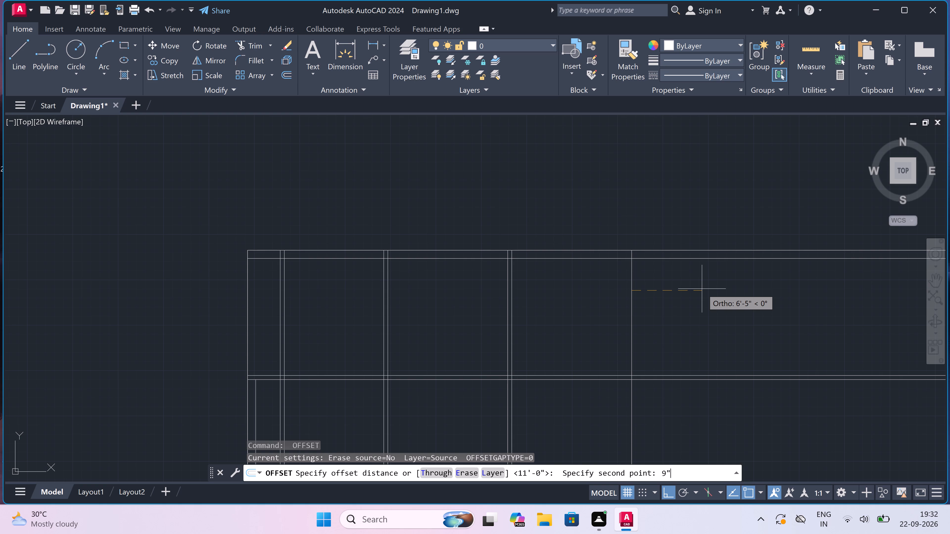
key("space")
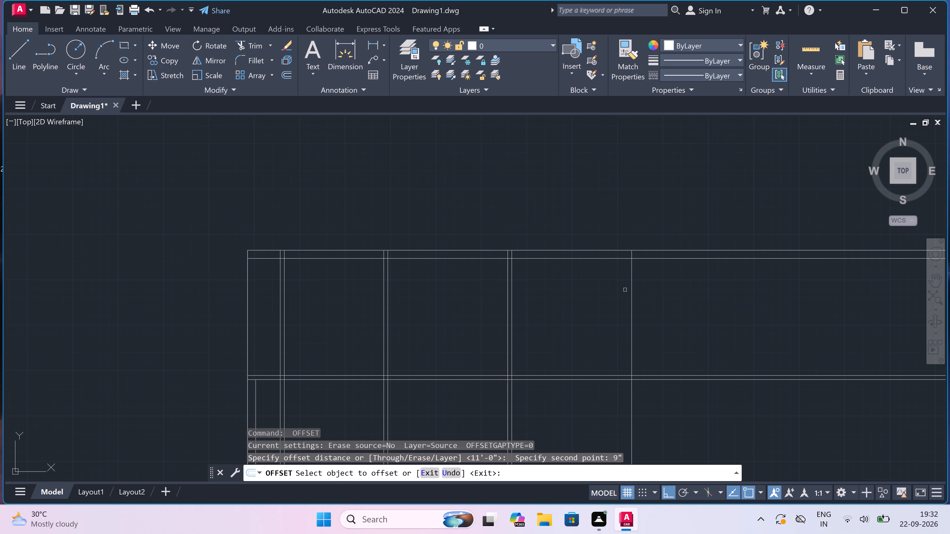
left_click(633, 291)
left_click(645, 289)
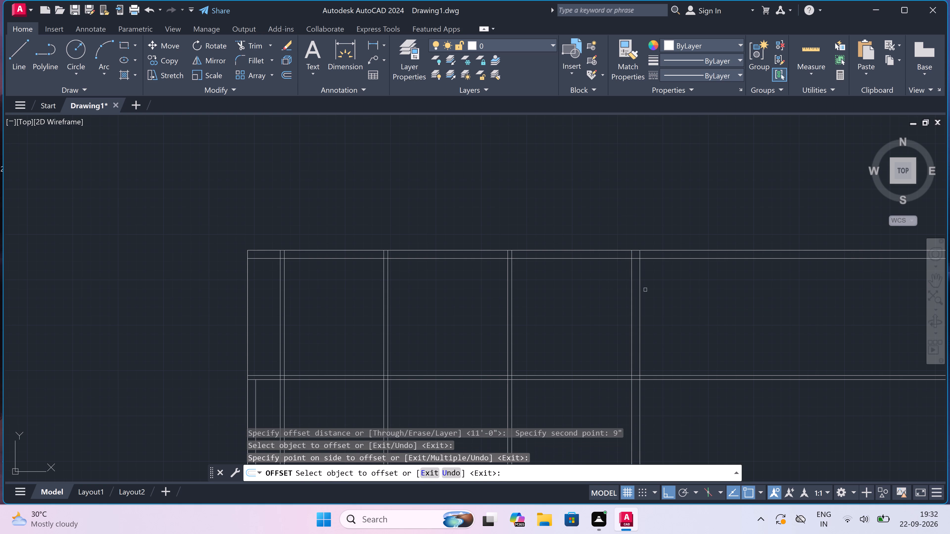
key("Escape")
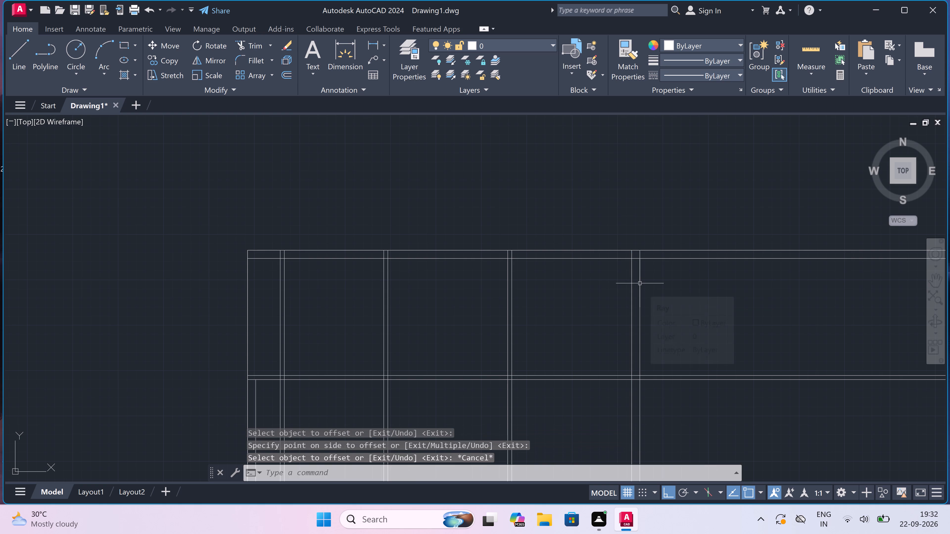
Trim the top wall and horizontal partition lines extending beyond the right outer wall's outer line.
key("t")
key("r")
key("space")
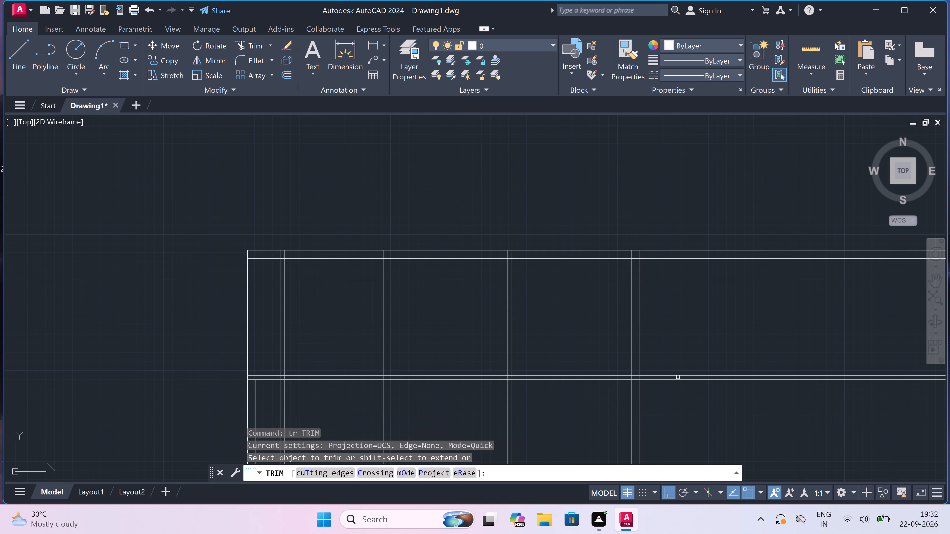
left_click(670, 393)
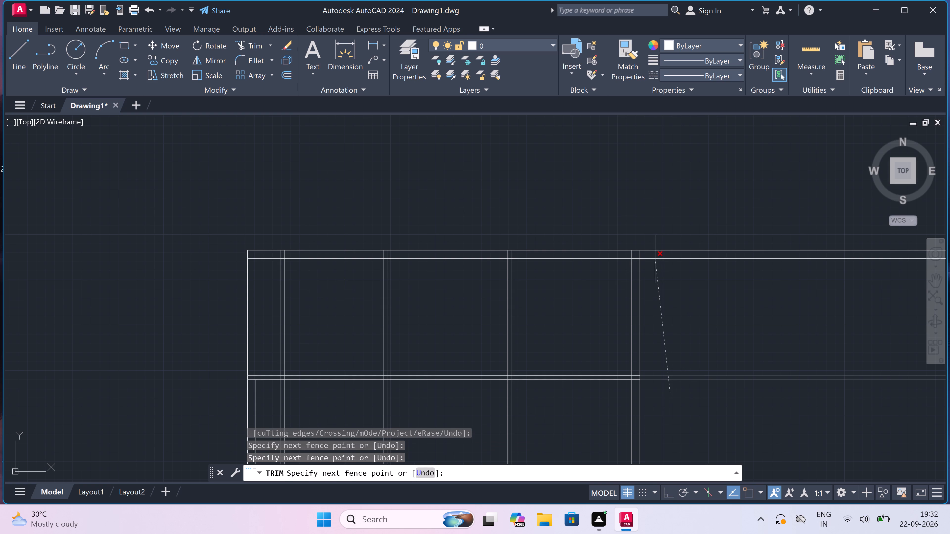
left_click(654, 233)
Trim the overlapping inner wall line ends at the top-right corner of the outer walls.
scroll(654, 233, "down", 2)
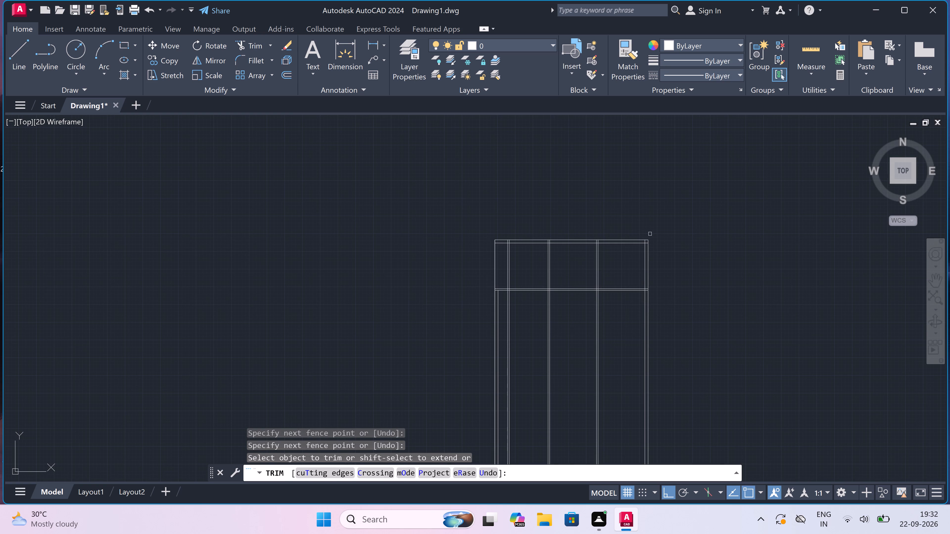
scroll(642, 239, "up", 5)
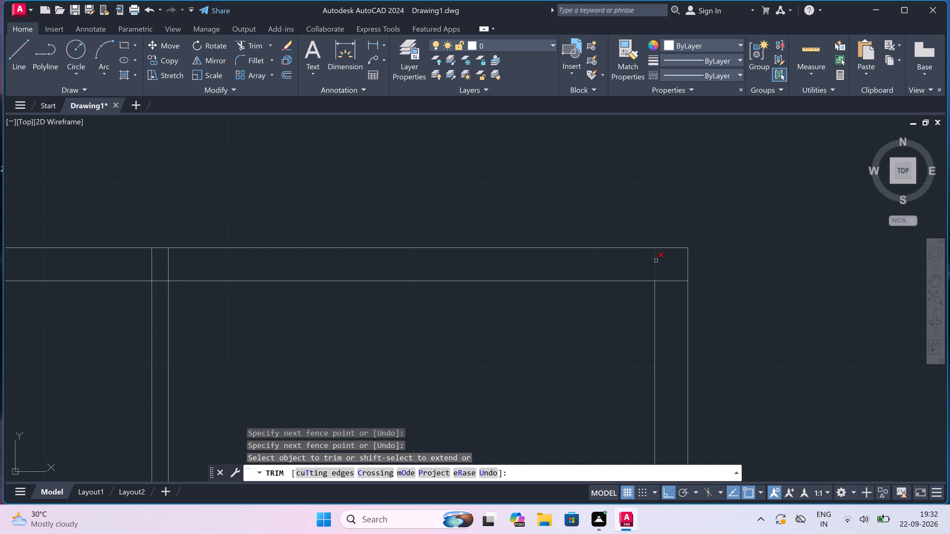
left_click(656, 261)
left_click(675, 282)
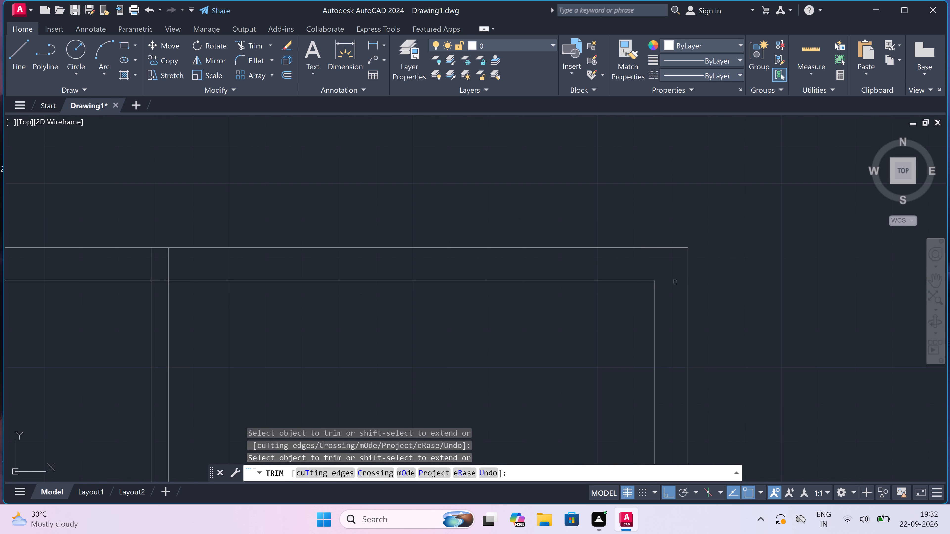
Trim the third vertical partition's lines inside the top wall and open the wall's inner line between them.
scroll(665, 277, "down", 4)
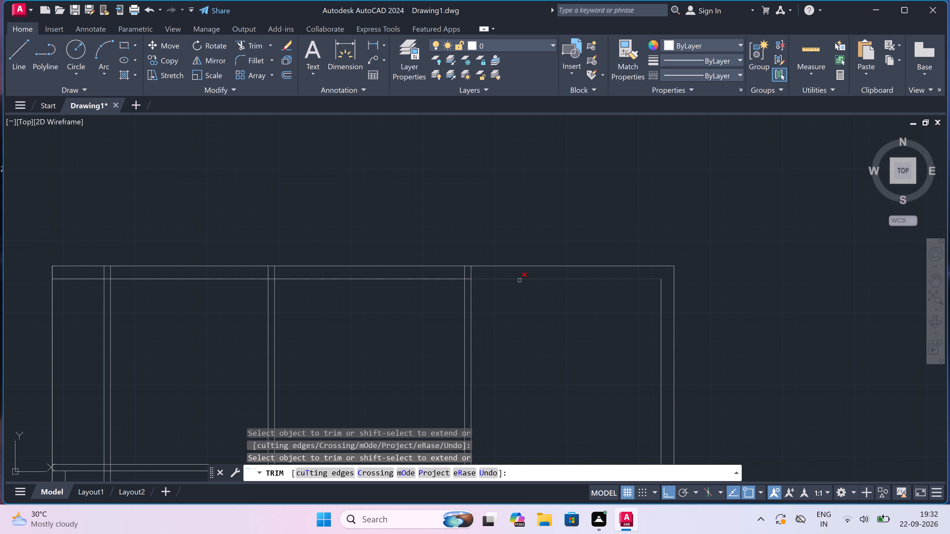
scroll(464, 276, "up", 4)
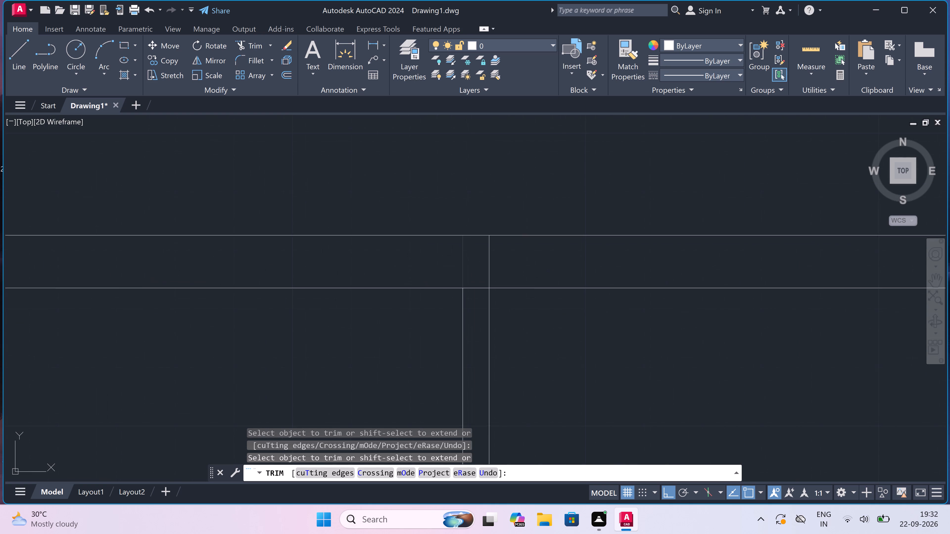
left_click_drag(447, 269, 452, 268)
left_click_drag(580, 254, 577, 254)
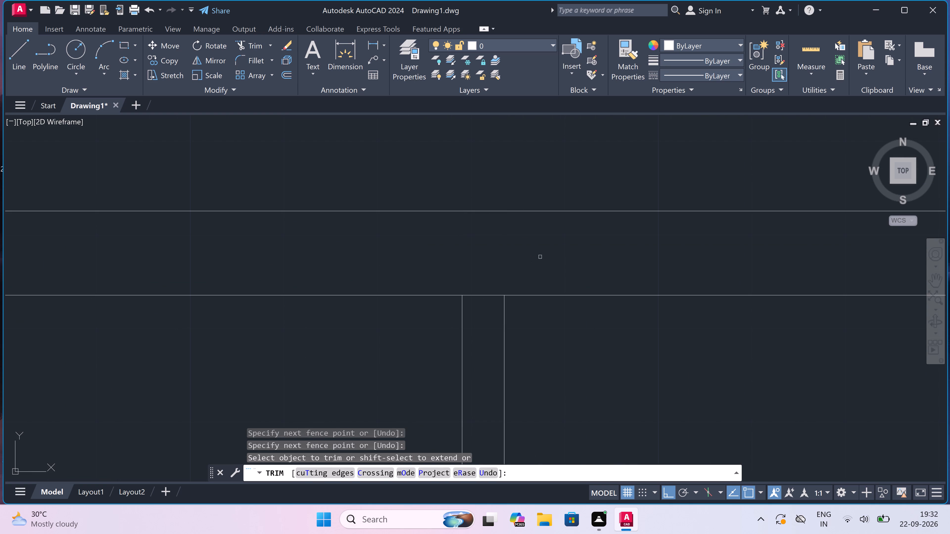
left_click_drag(484, 277, 486, 284)
left_click(489, 307)
Trim the horizontal partition's upper line between the two lines of the third vertical partition.
scroll(497, 283, "down", 5)
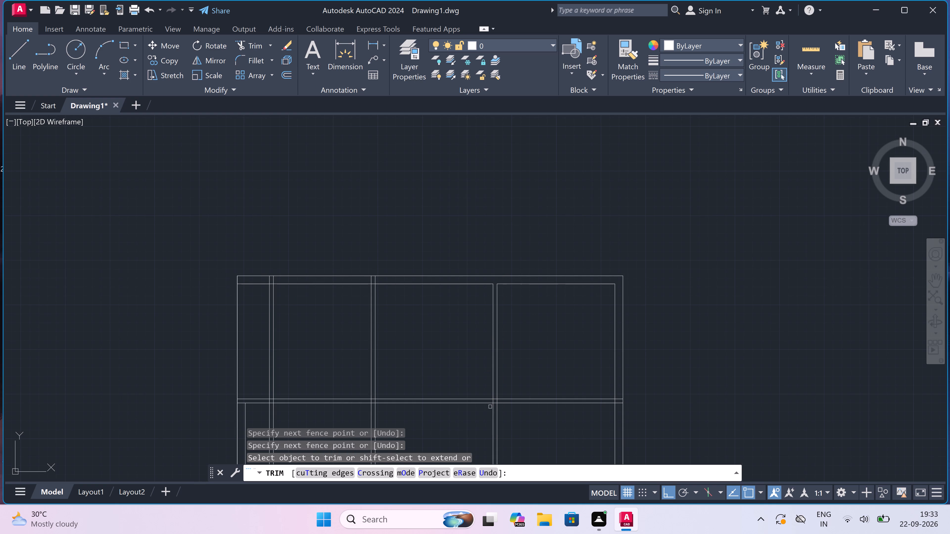
scroll(491, 402, "up", 2)
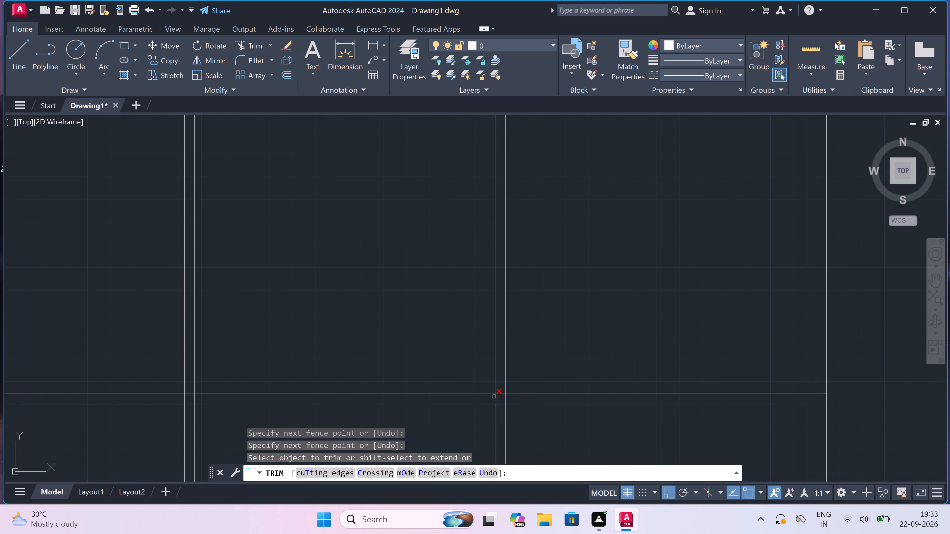
scroll(498, 401, "up", 2)
left_click(499, 381)
left_click(497, 397)
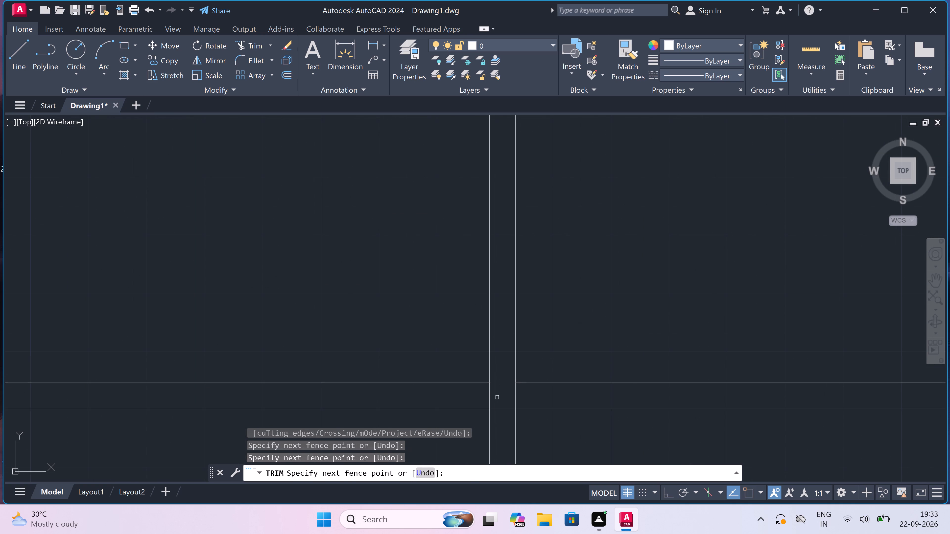
Trim the first and second vertical partitions' lines inside the top wall and open the wall's inner line between each pair.
scroll(497, 397, "down", 3)
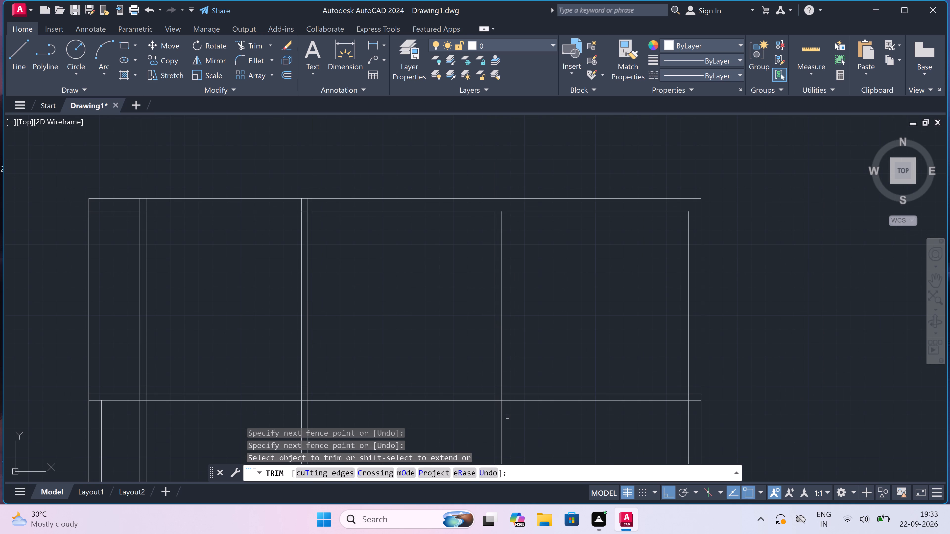
scroll(507, 414, "down", 1)
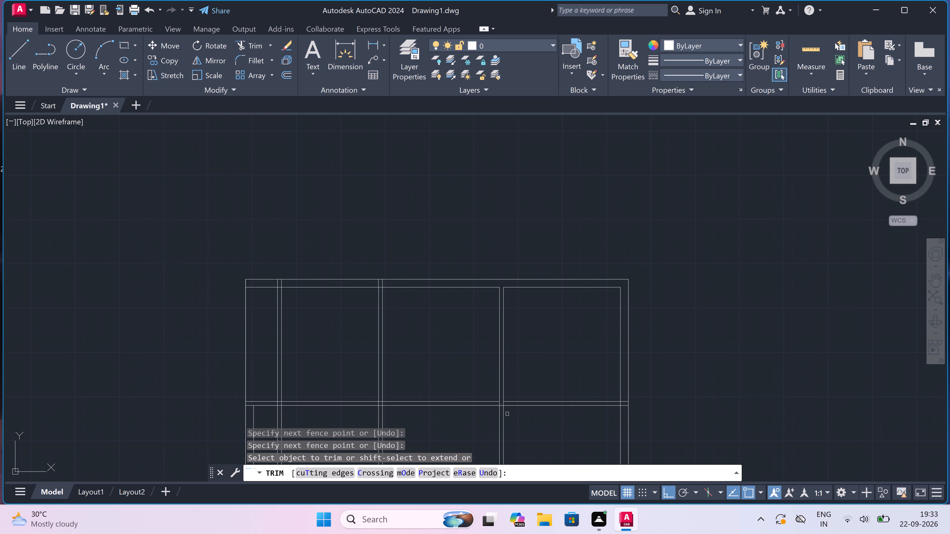
scroll(507, 414, "down", 1)
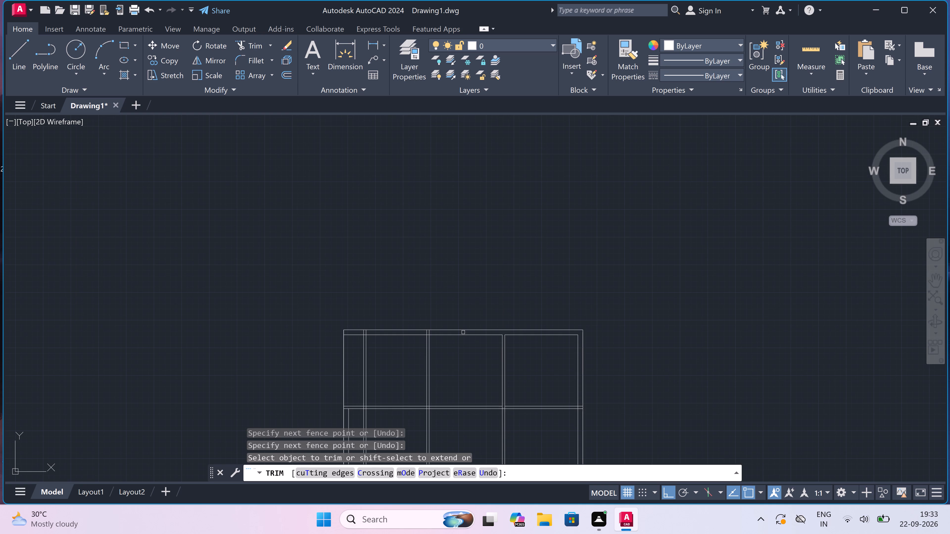
scroll(351, 334, "up", 3)
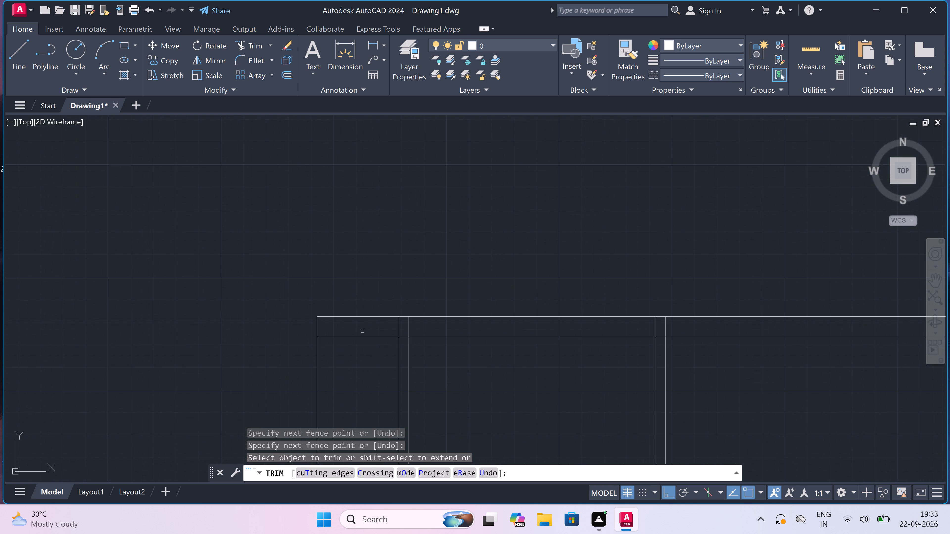
left_click_drag(378, 328, 382, 328)
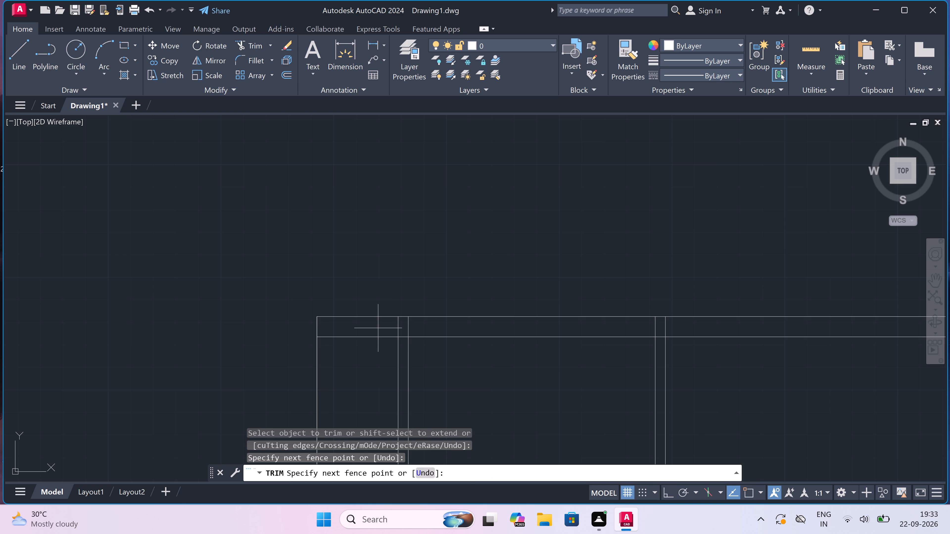
left_click(690, 328)
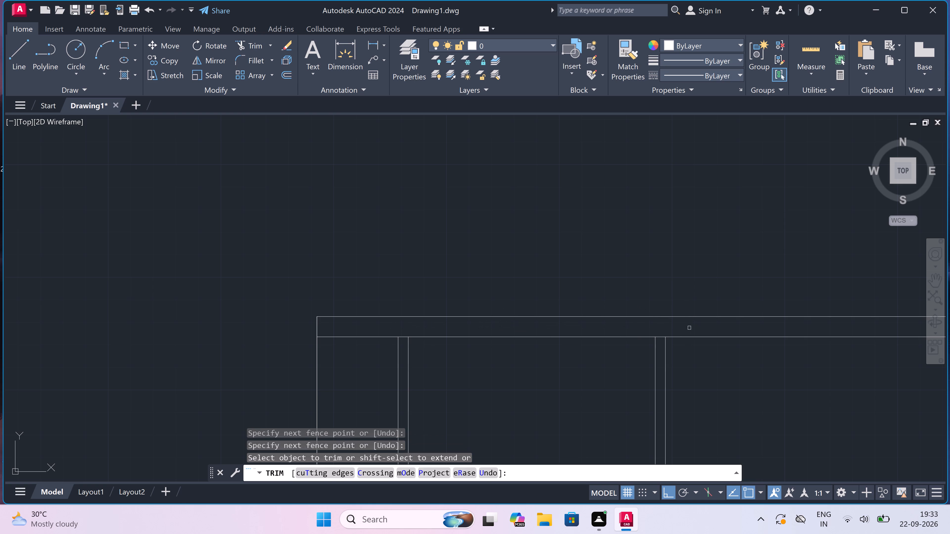
left_click(658, 338)
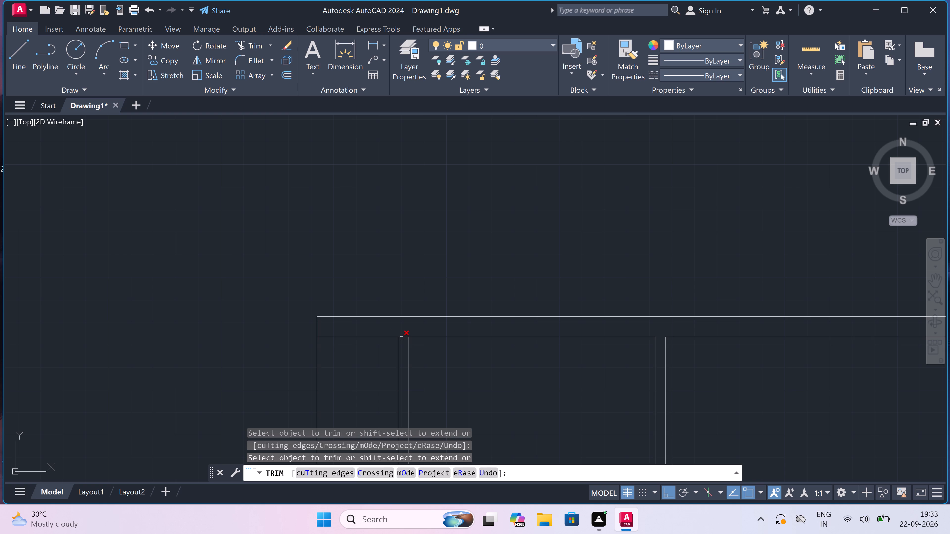
left_click(402, 338)
scroll(403, 337, "down", 3)
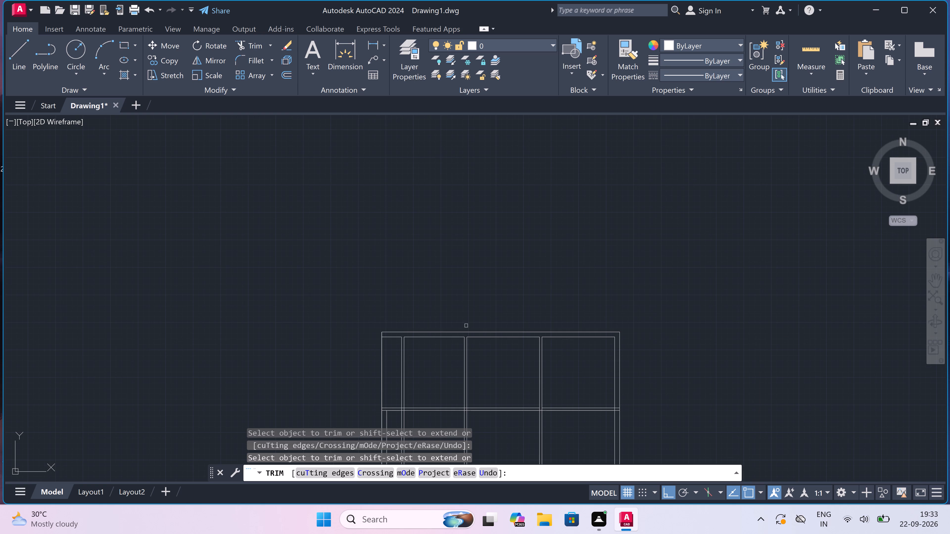
key("Escape")
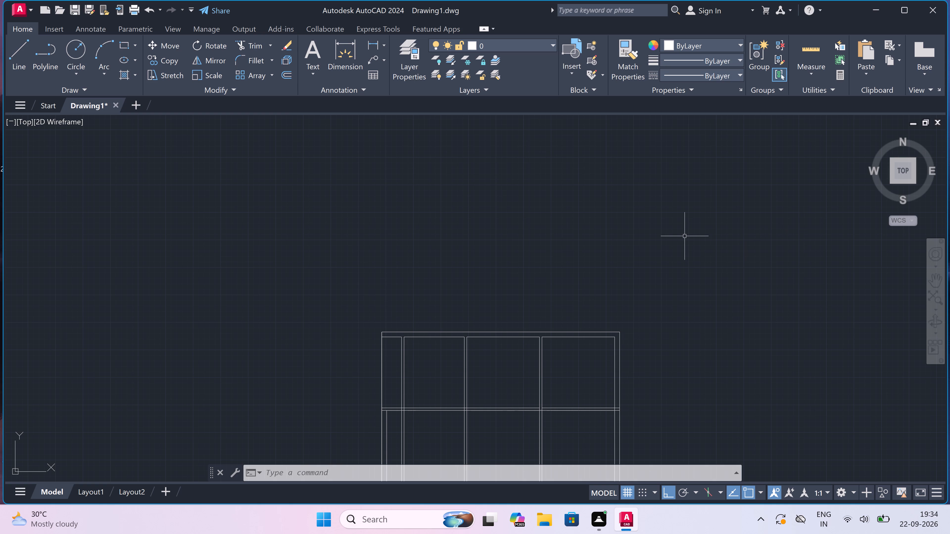
Offset the top wall's inner line 7' downward in the room between the first and second vertical partitions.
scroll(658, 232, "down", 4)
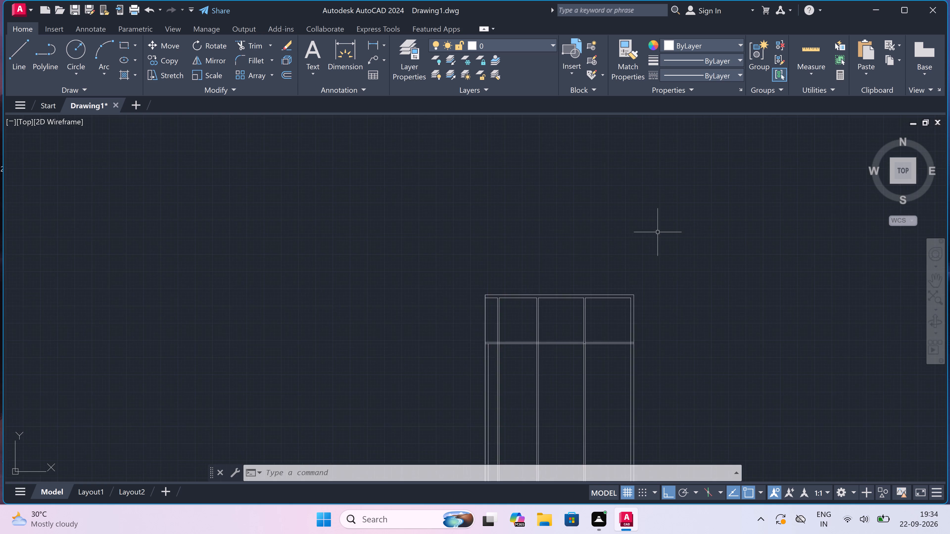
scroll(657, 232, "down", 1)
scroll(647, 255, "up", 4)
scroll(666, 222, "down", 2)
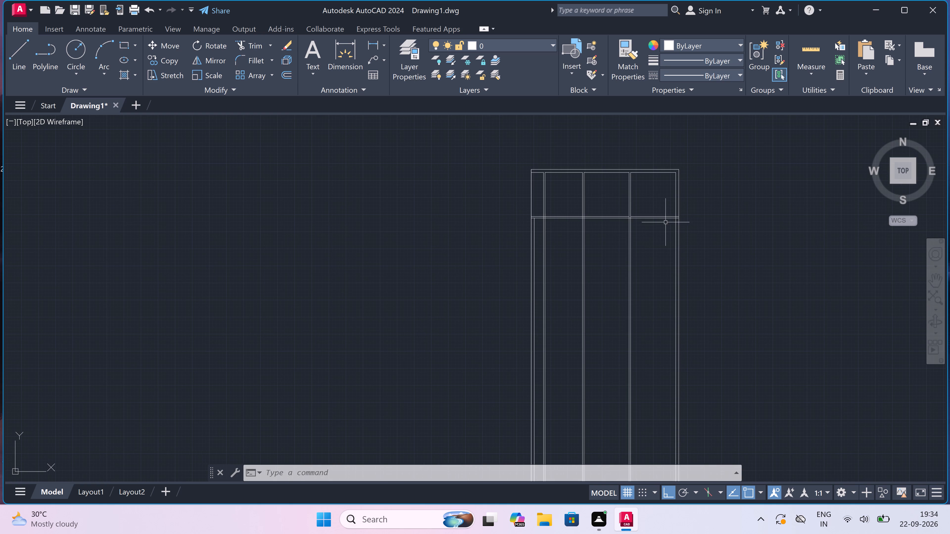
scroll(659, 199, "up", 3)
scroll(658, 238, "up", 1)
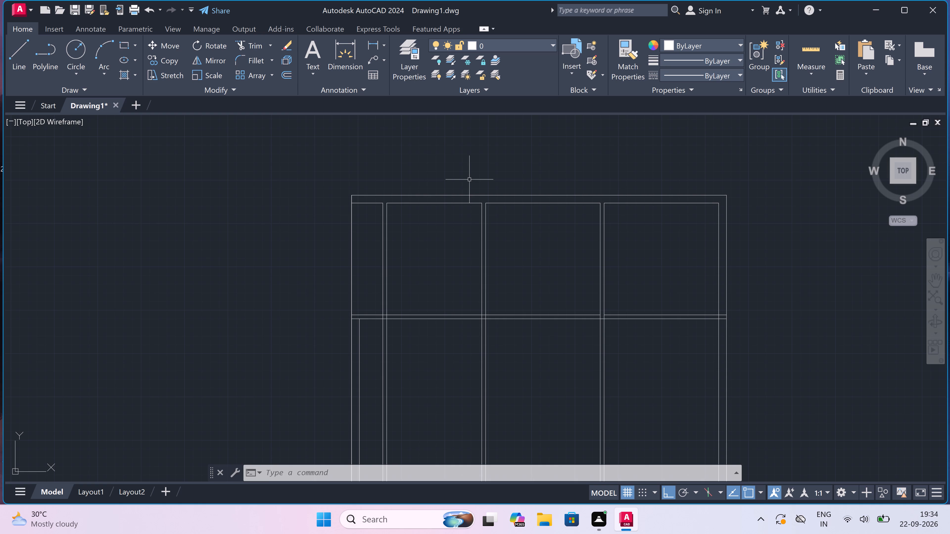
type("o")
key("space")
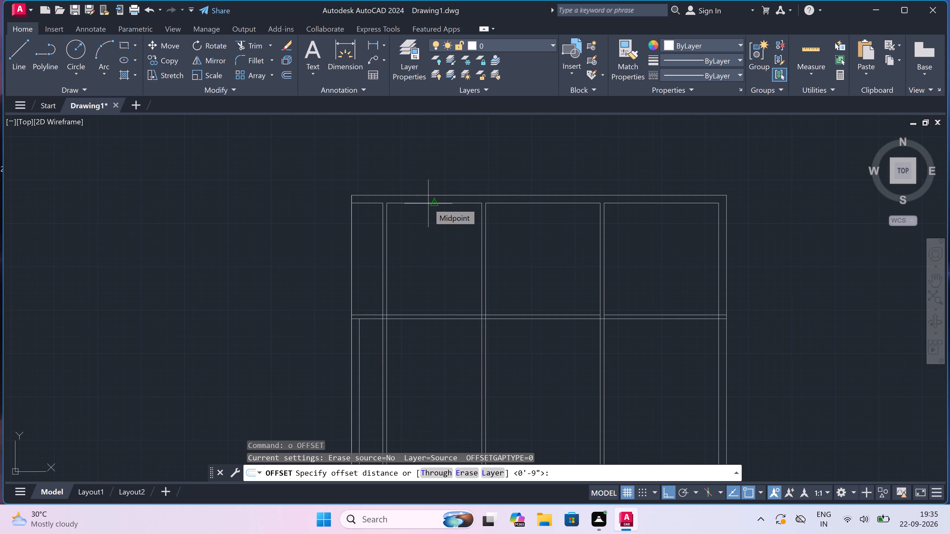
left_click_drag(428, 203, 434, 241)
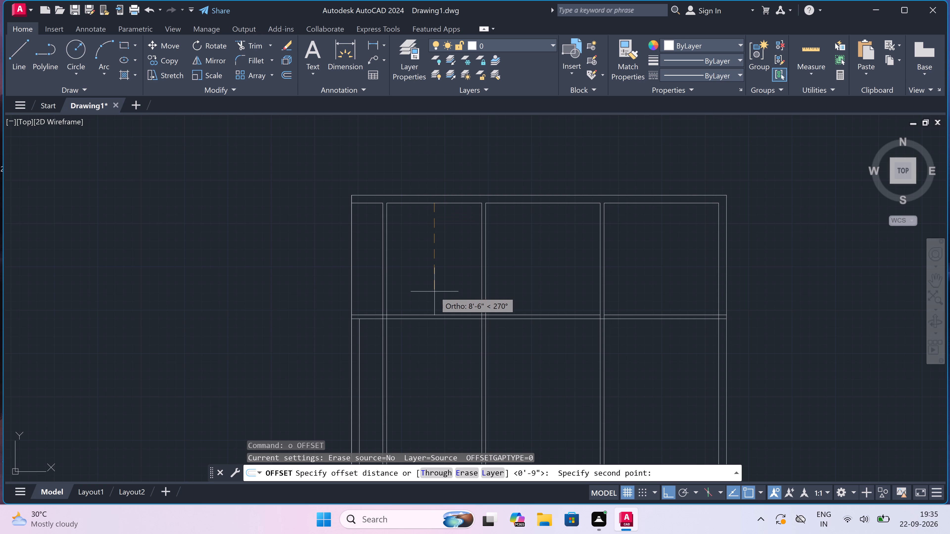
key("7")
type("'")
key("space")
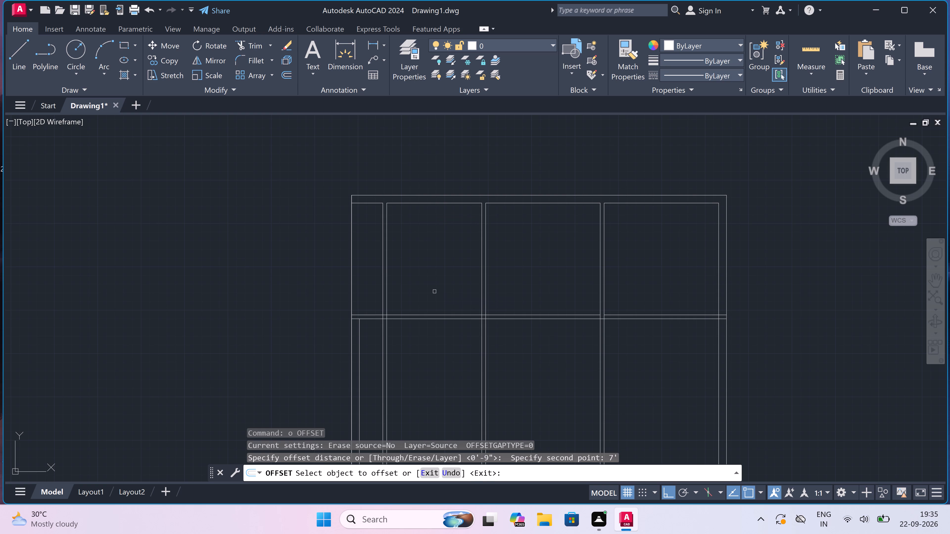
left_click(427, 202)
left_click(423, 247)
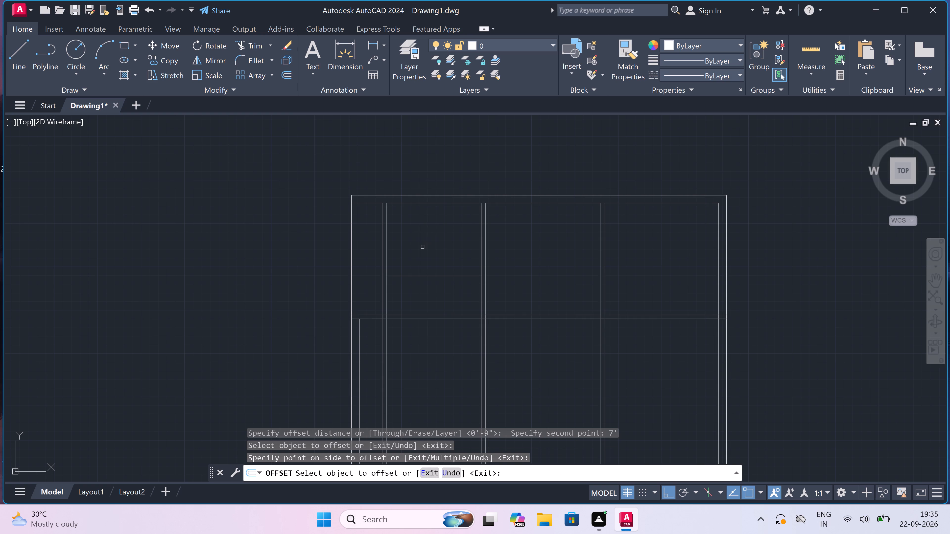
key("Escape")
Offset the new horizontal line 4.5" downward to form a partition between the first and second vertical partitions.
key("space")
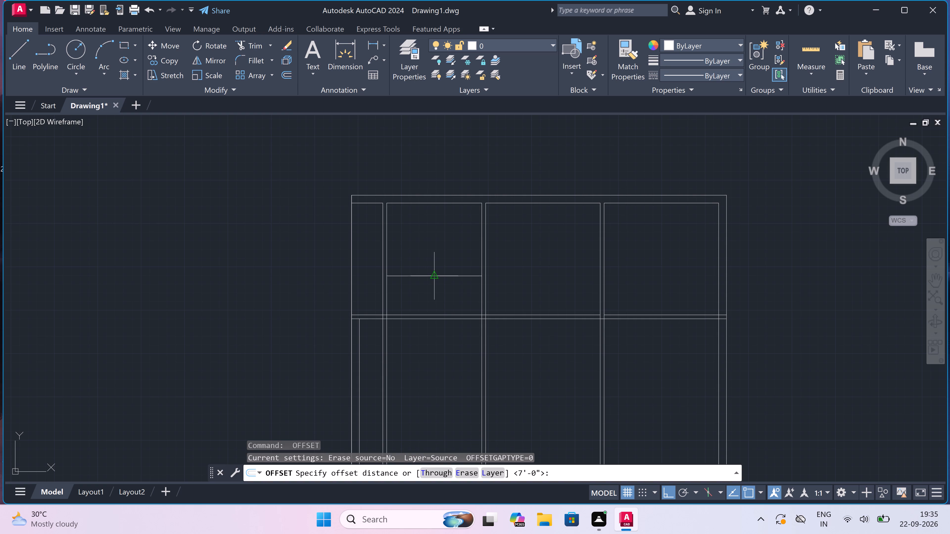
scroll(434, 288, "up", 2)
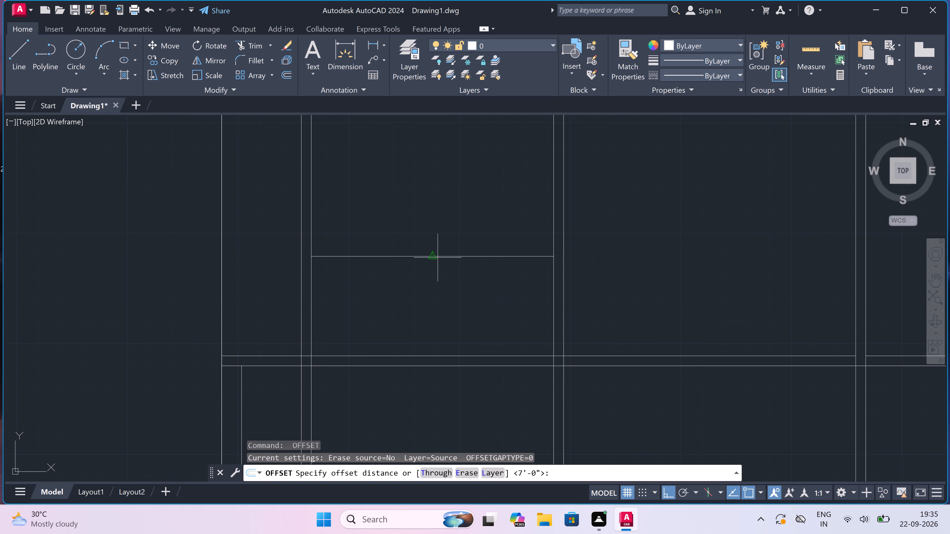
left_click_drag(438, 258, 438, 266)
type("4.5\"")
key("space")
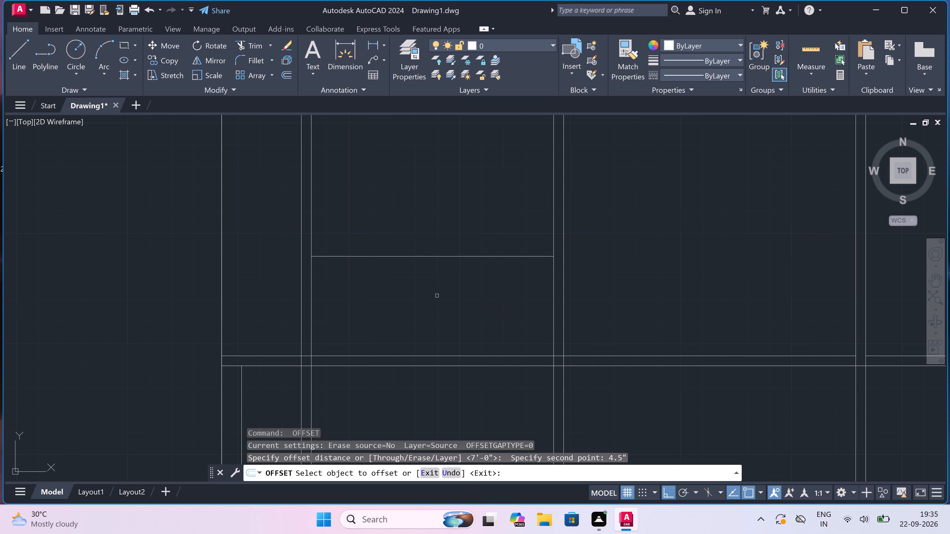
left_click(419, 256)
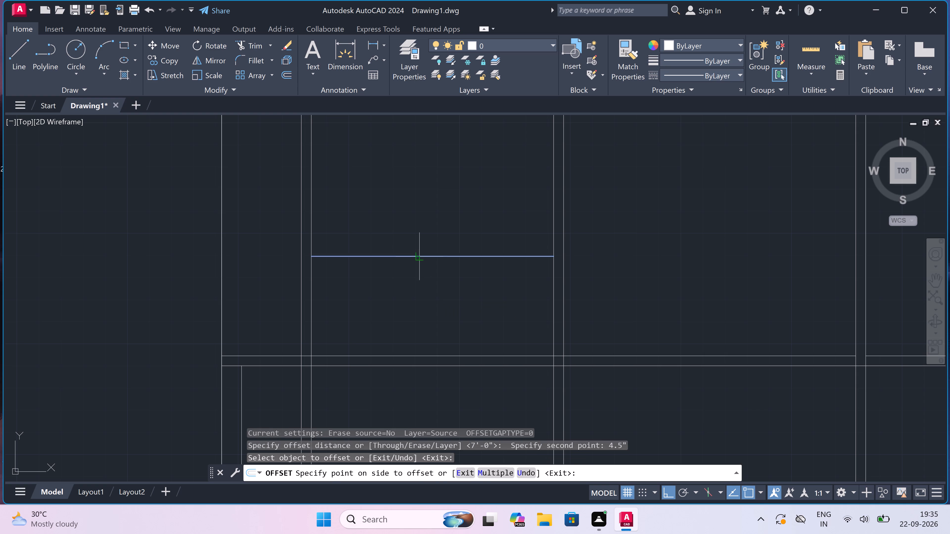
left_click(411, 275)
key("Escape")
Extend the new partition's lower line at both ends to the far lines of the first and second vertical partitions.
type("ex")
key("space")
left_click(404, 266)
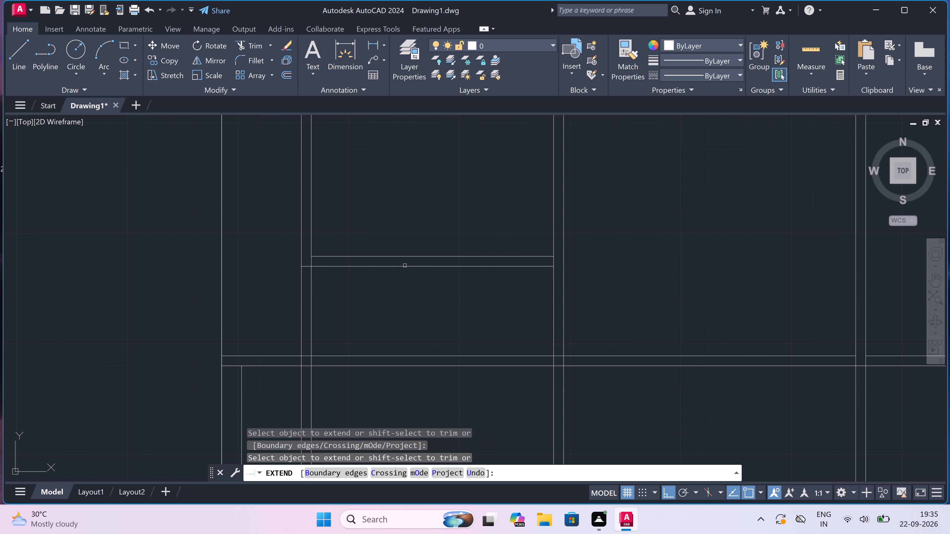
left_click(460, 267)
scroll(415, 278, "down", 2)
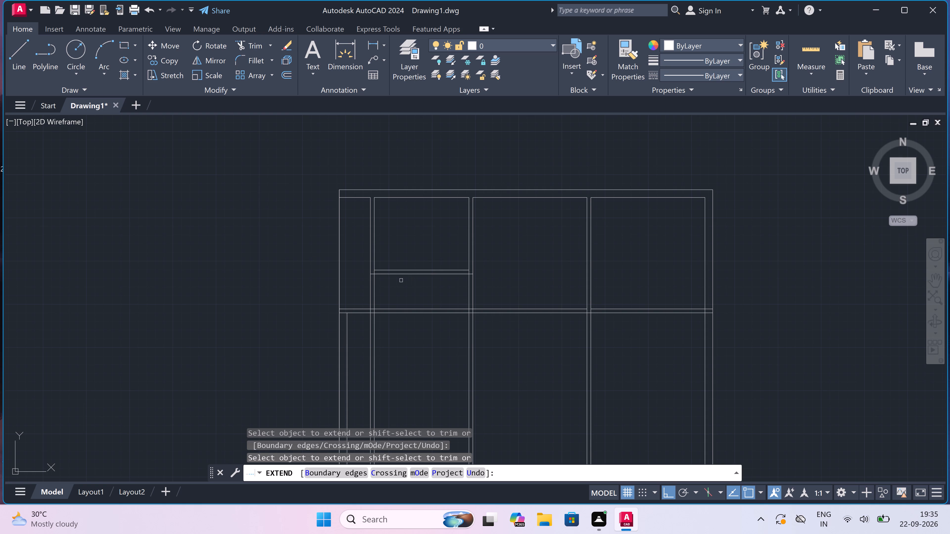
scroll(407, 273, "up", 1)
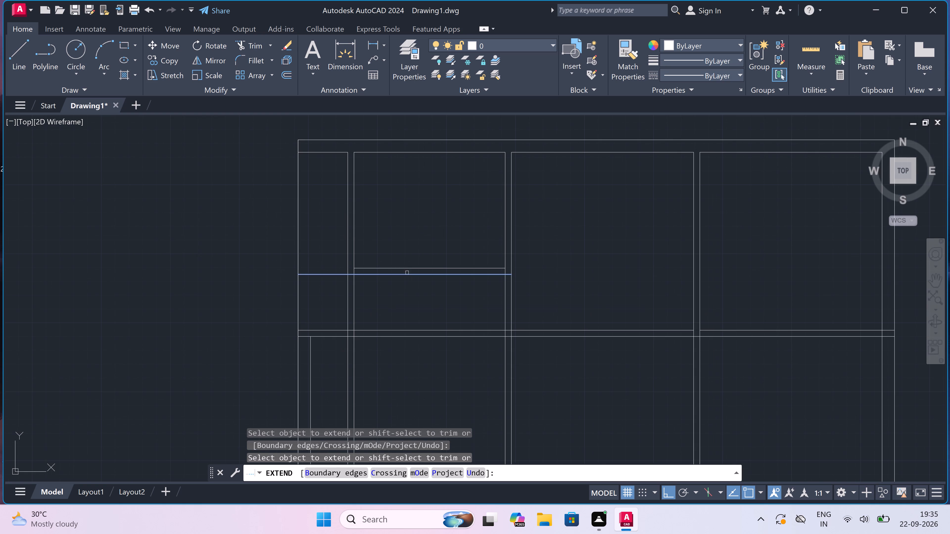
key("Escape")
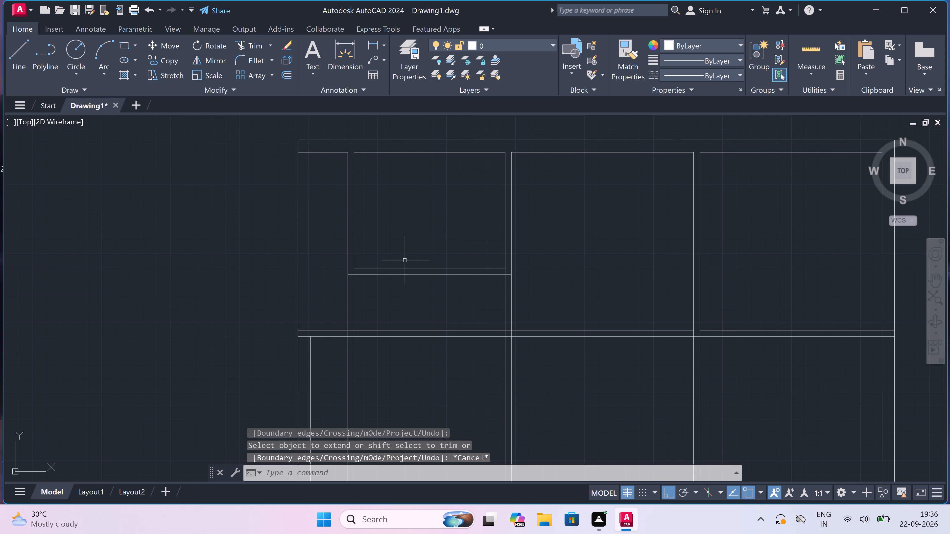
Draw a short vertical line across the new horizontal partition, joining its two lines nearer the second vertical partition.
type("l")
key("space")
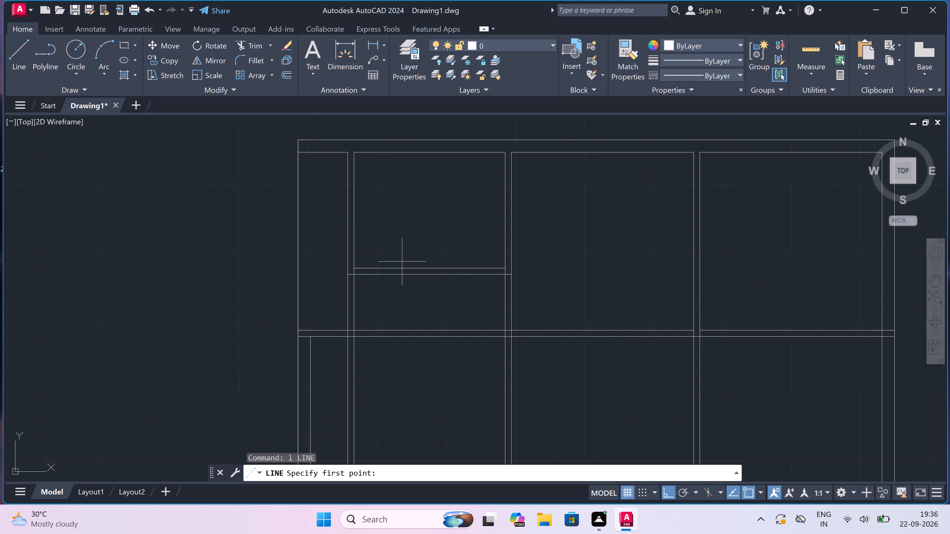
scroll(405, 264, "up", 1)
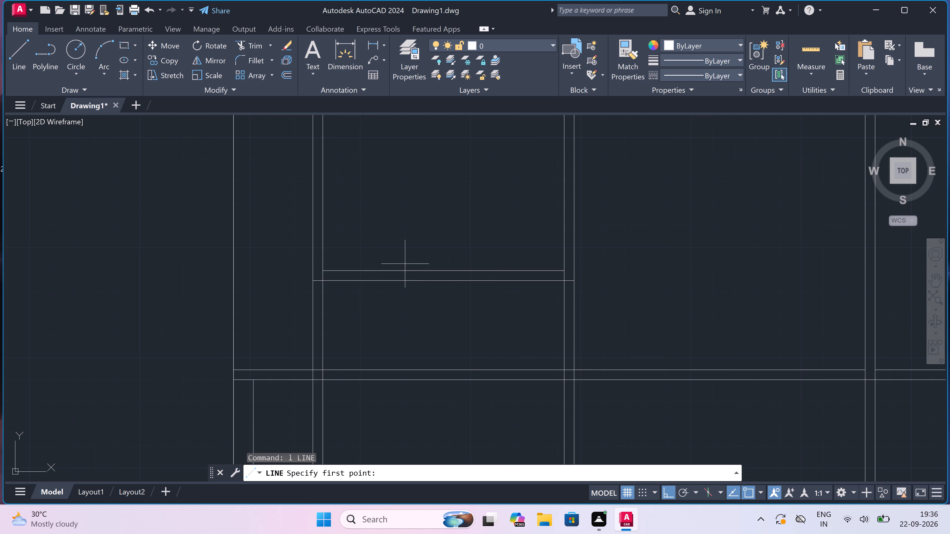
left_click(497, 272)
scroll(498, 283, "up", 2)
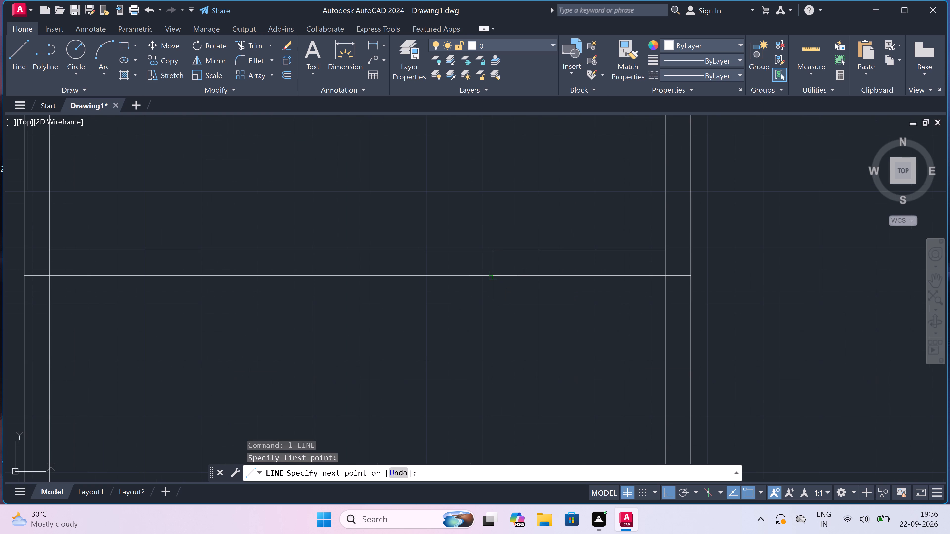
left_click(493, 273)
key("Escape")
Trim both lines of the new horizontal partition between the first vertical partition and the short cross line.
key("t")
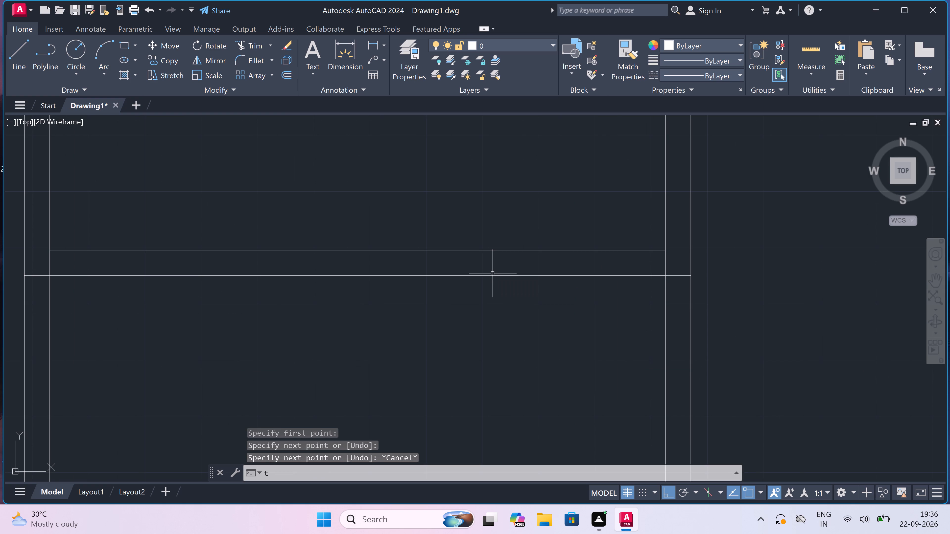
type("r")
key("space")
left_click_drag(437, 303, 437, 299)
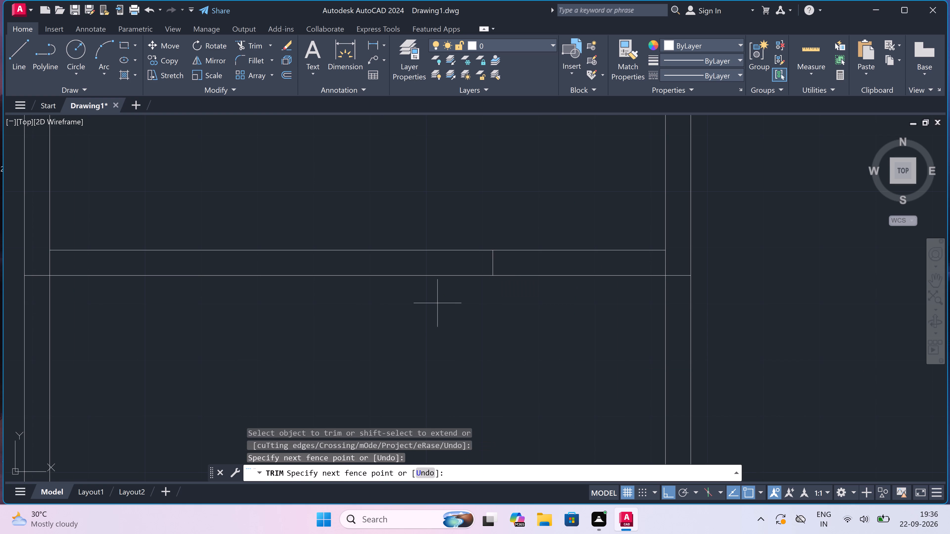
left_click(430, 206)
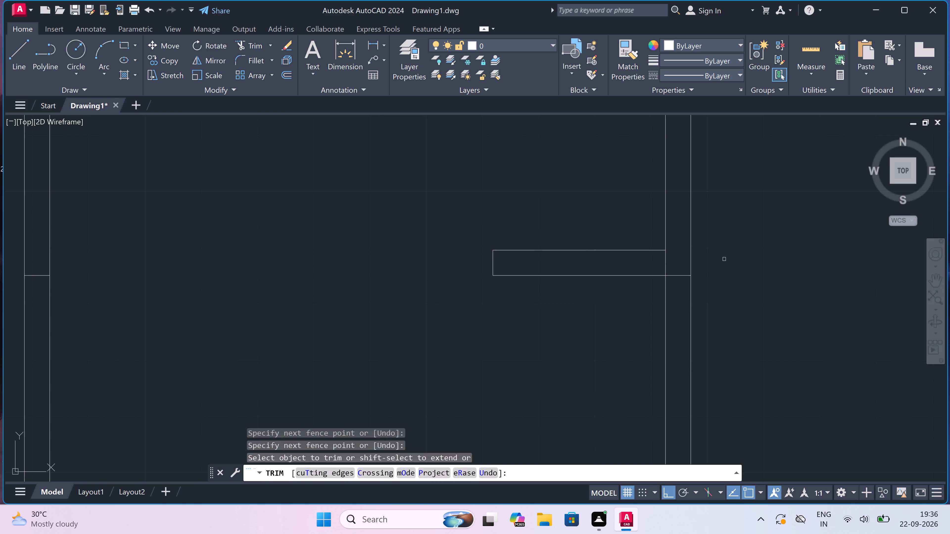
Trim the second vertical partition's left line between the two lines of the short horizontal wall.
left_click(674, 262)
left_click(654, 264)
scroll(508, 260, "down", 2)
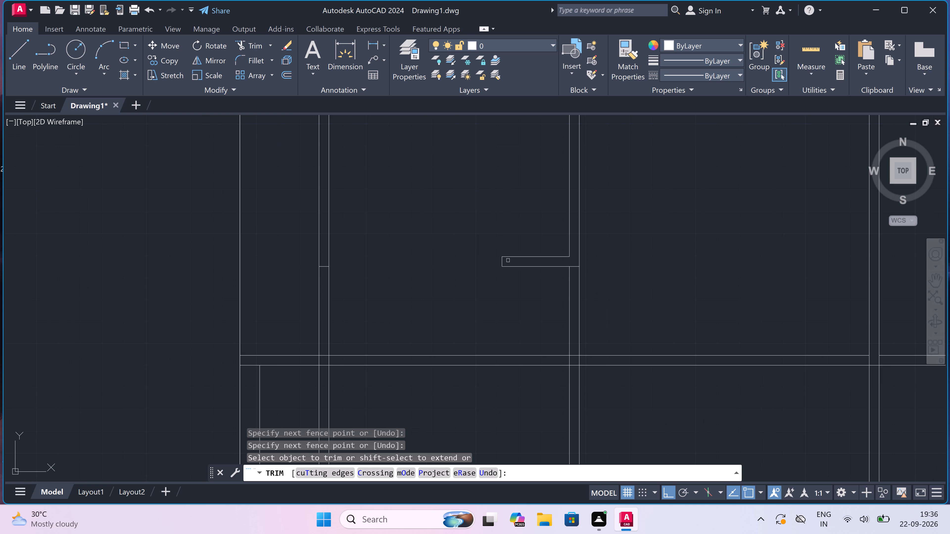
scroll(505, 263, "down", 1)
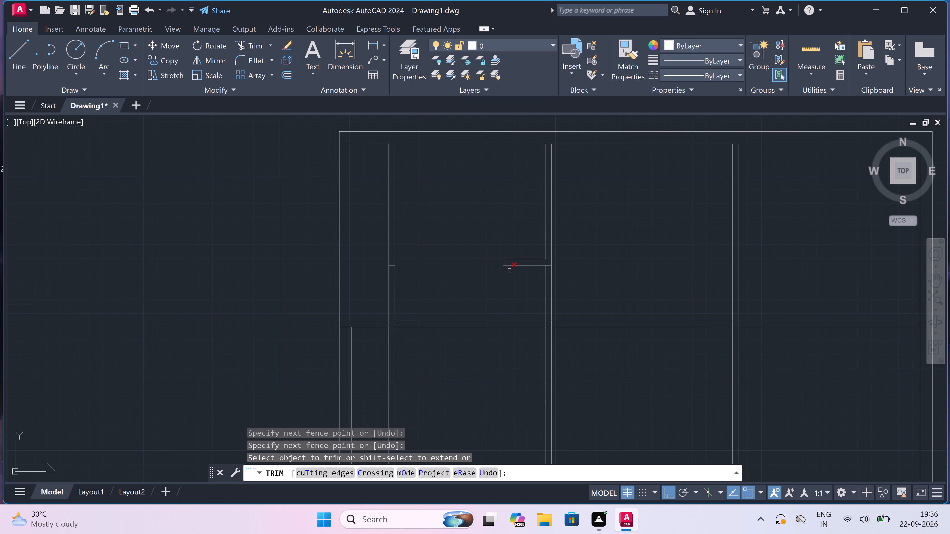
Trim both lines of the first and second vertical partitions between their short end lines and the long horizontal partition below.
left_click_drag(511, 306, 538, 302)
left_click(599, 289)
left_click(522, 283)
left_click_drag(348, 288, 354, 288)
left_click(440, 295)
key("Escape")
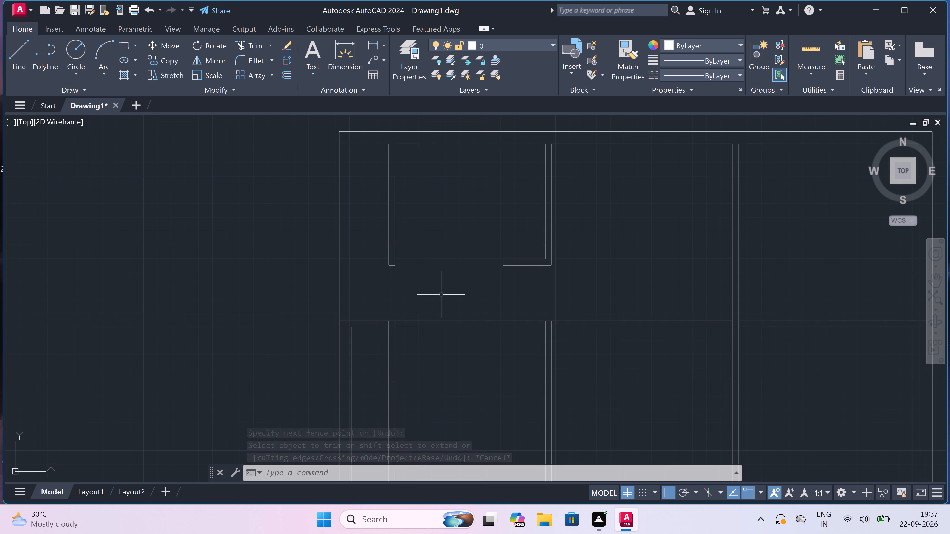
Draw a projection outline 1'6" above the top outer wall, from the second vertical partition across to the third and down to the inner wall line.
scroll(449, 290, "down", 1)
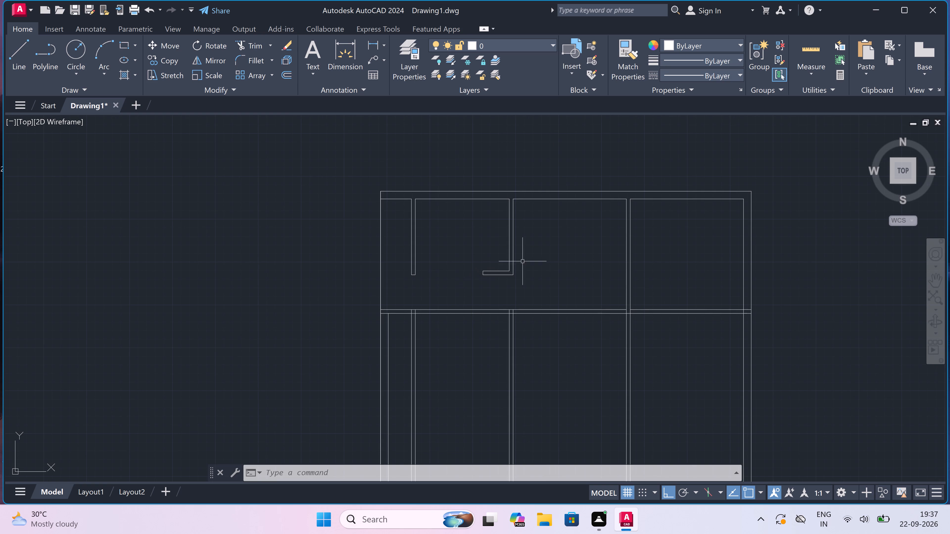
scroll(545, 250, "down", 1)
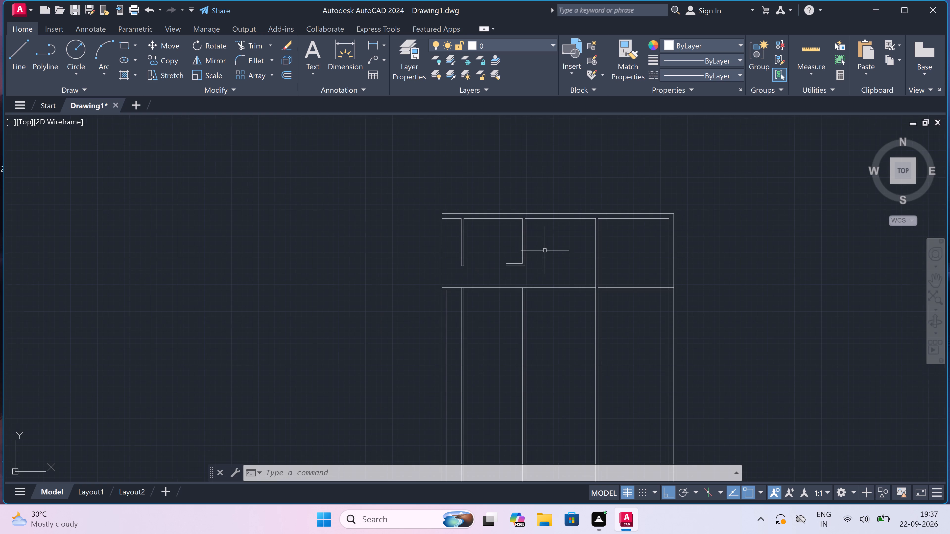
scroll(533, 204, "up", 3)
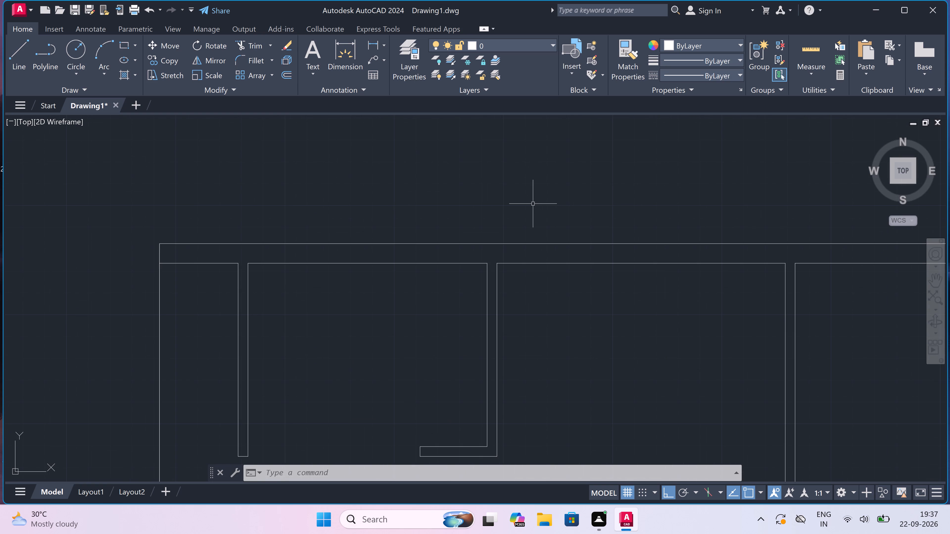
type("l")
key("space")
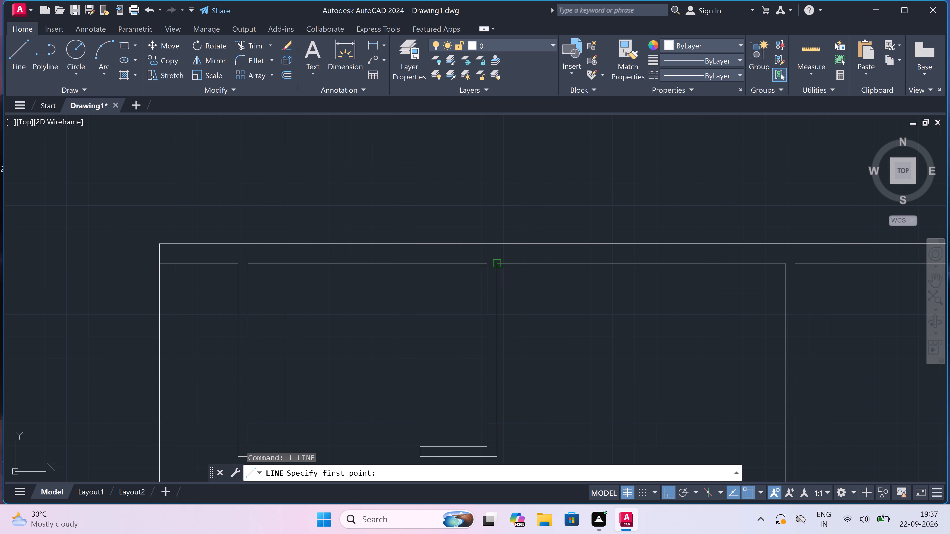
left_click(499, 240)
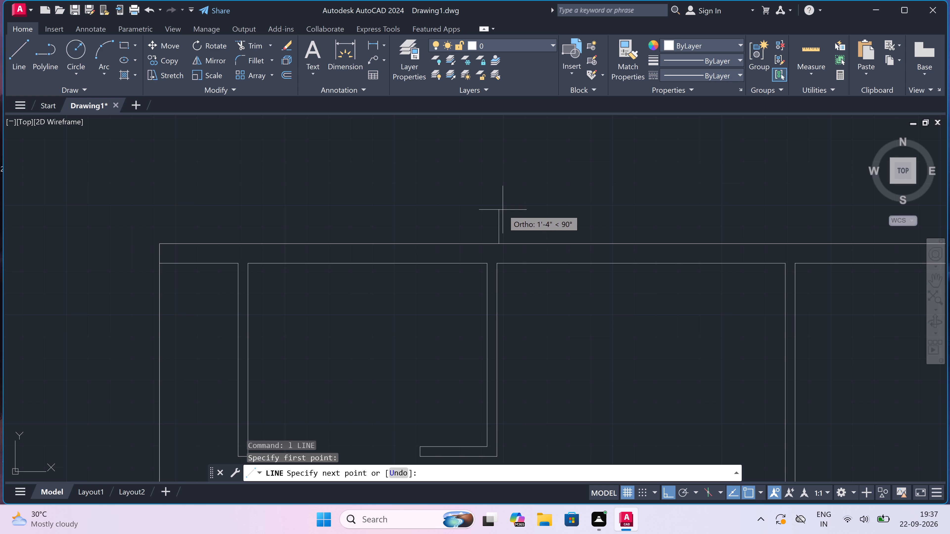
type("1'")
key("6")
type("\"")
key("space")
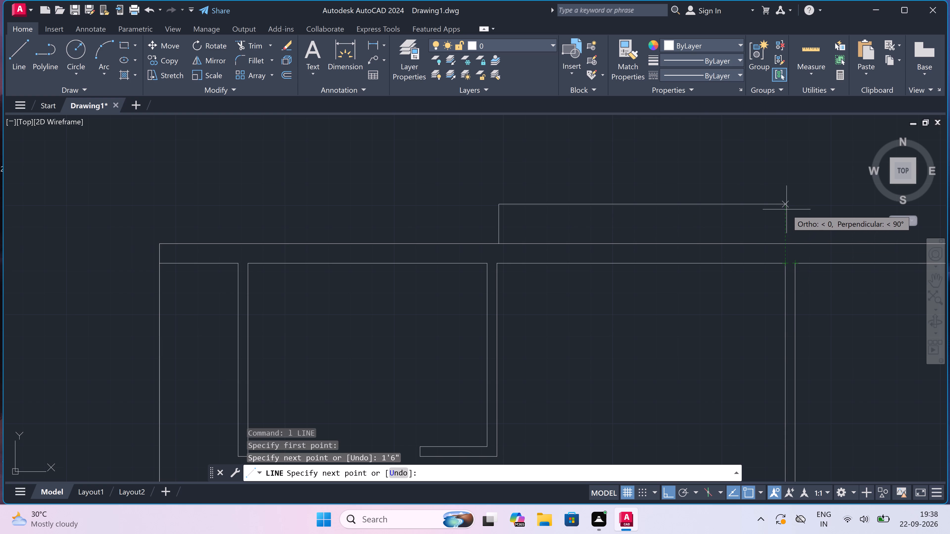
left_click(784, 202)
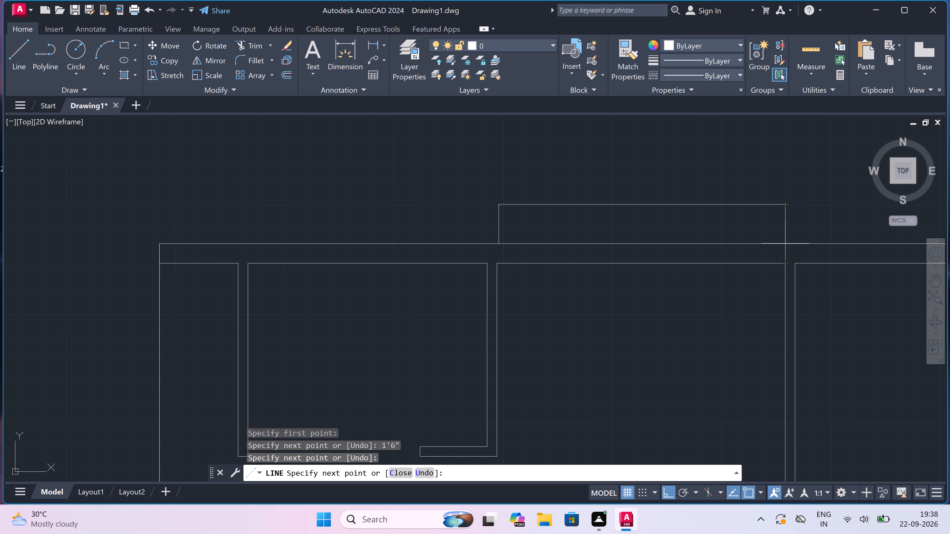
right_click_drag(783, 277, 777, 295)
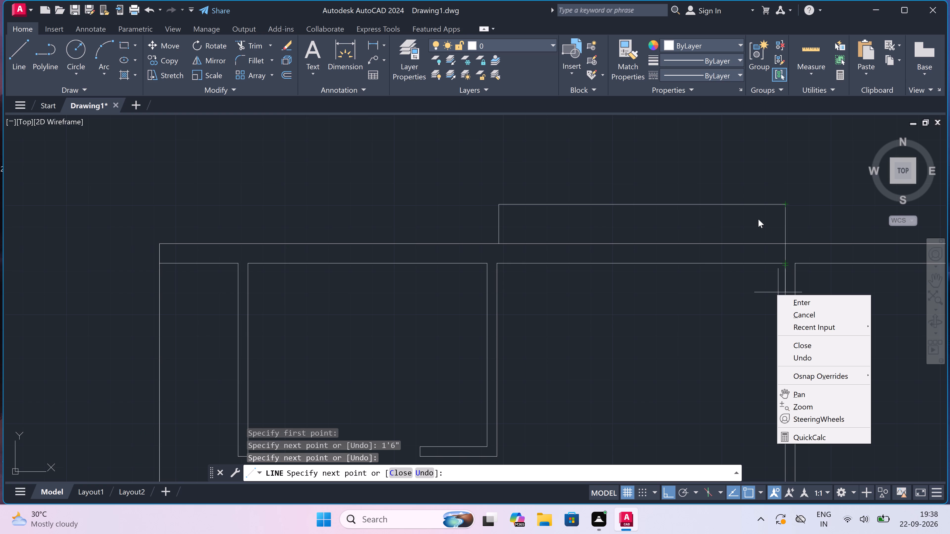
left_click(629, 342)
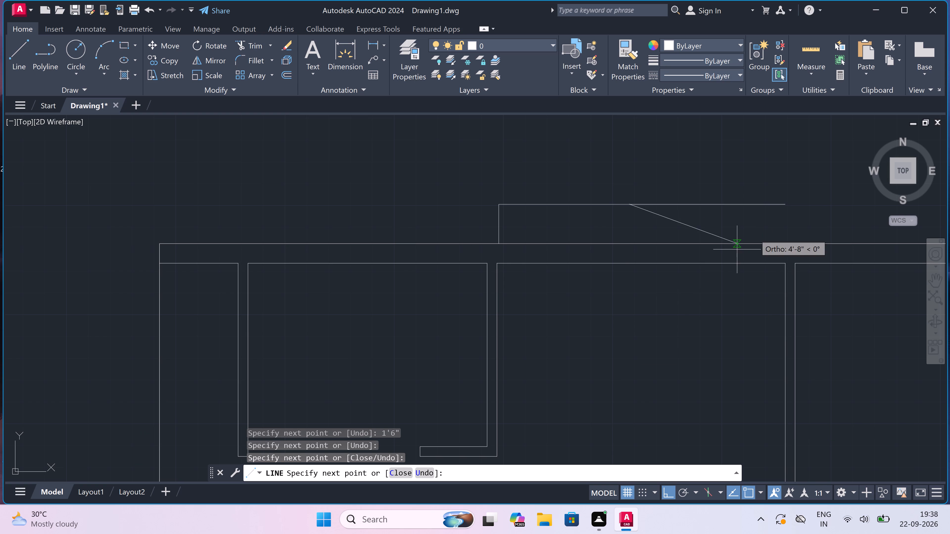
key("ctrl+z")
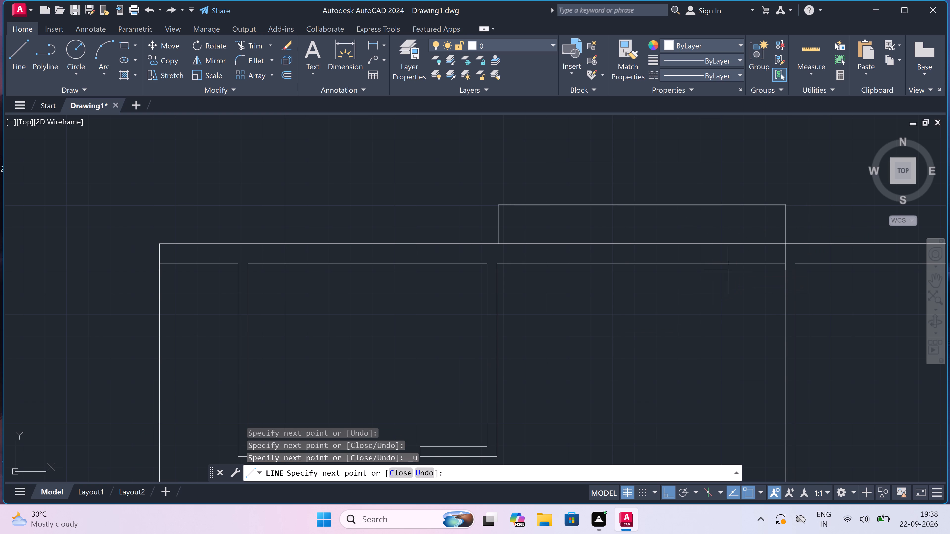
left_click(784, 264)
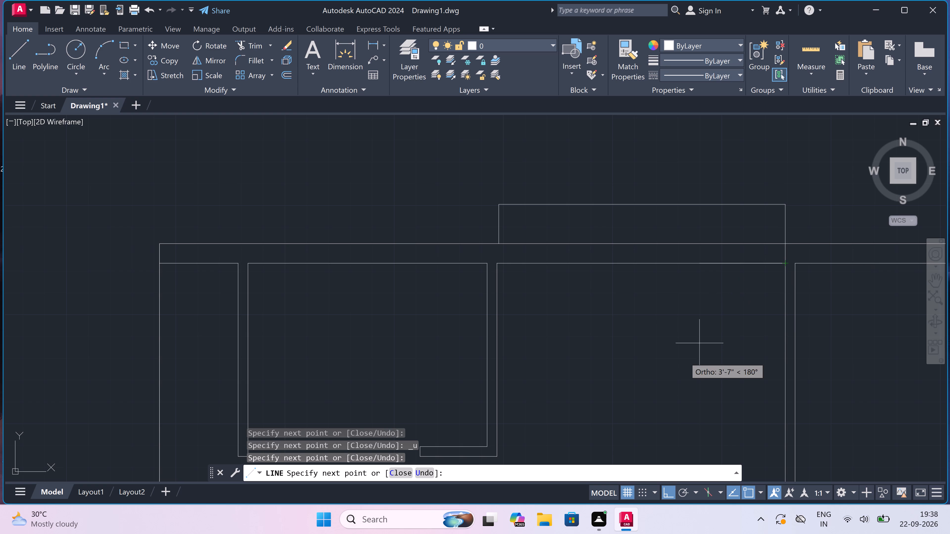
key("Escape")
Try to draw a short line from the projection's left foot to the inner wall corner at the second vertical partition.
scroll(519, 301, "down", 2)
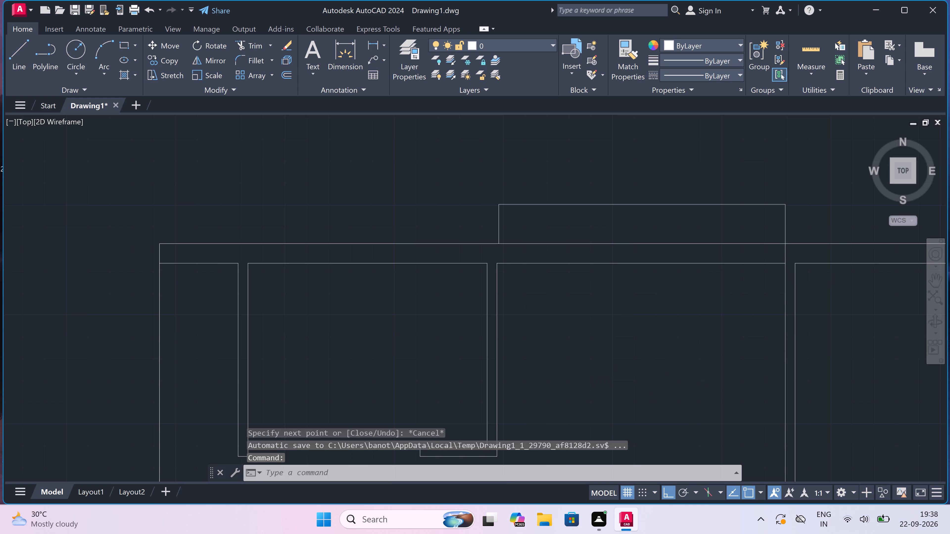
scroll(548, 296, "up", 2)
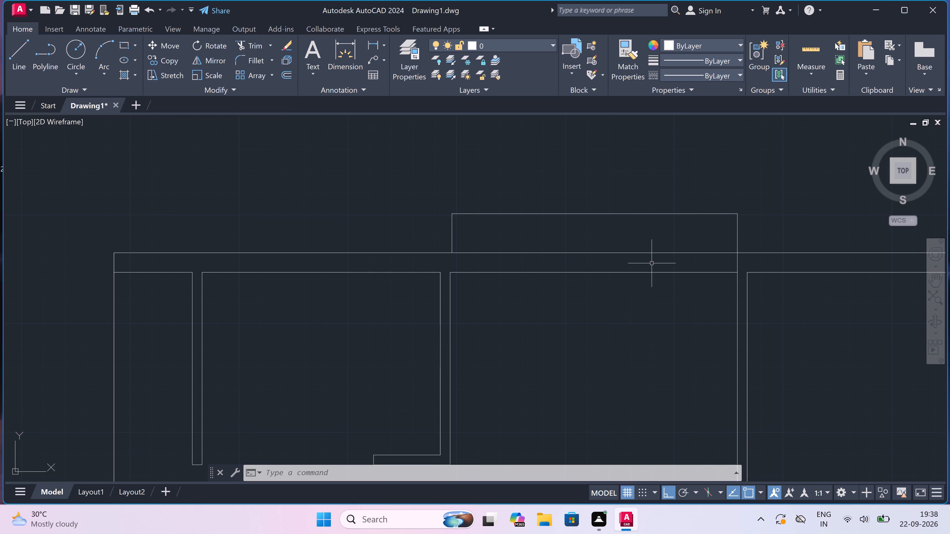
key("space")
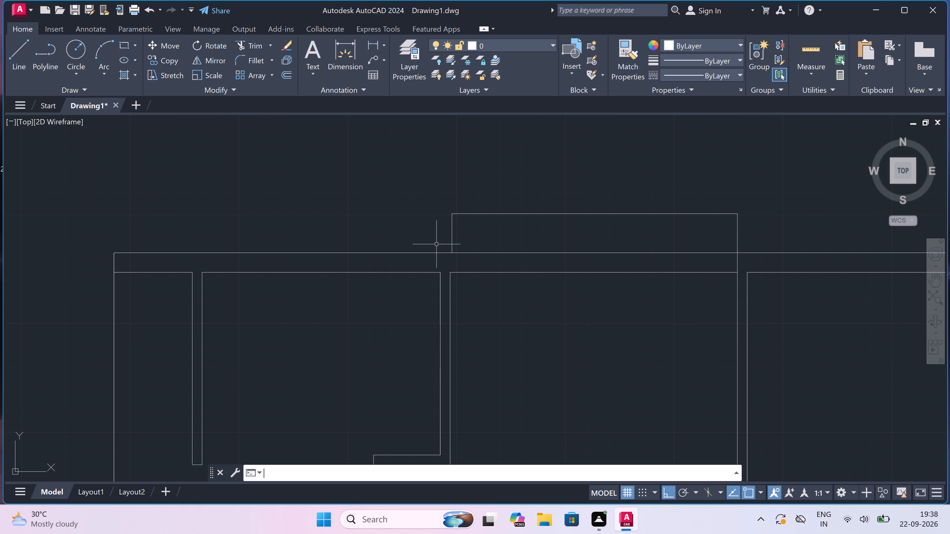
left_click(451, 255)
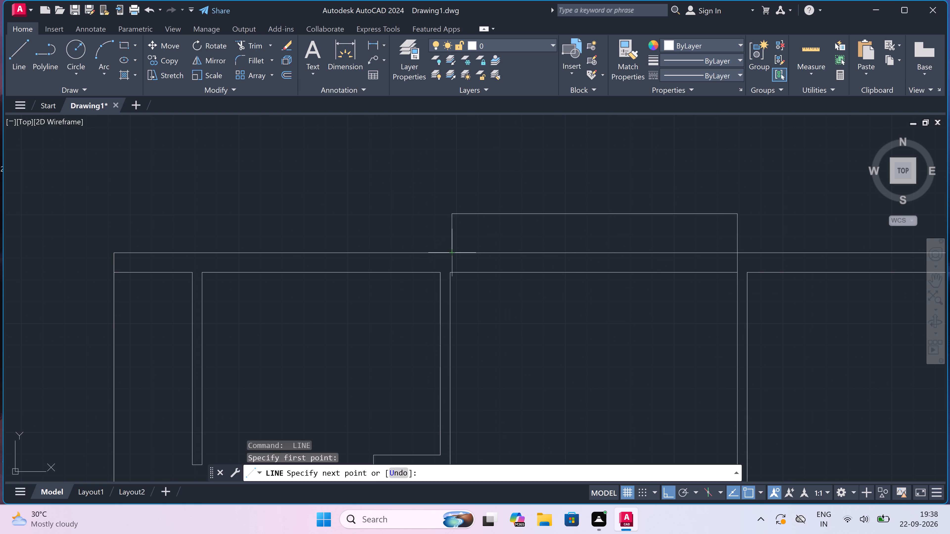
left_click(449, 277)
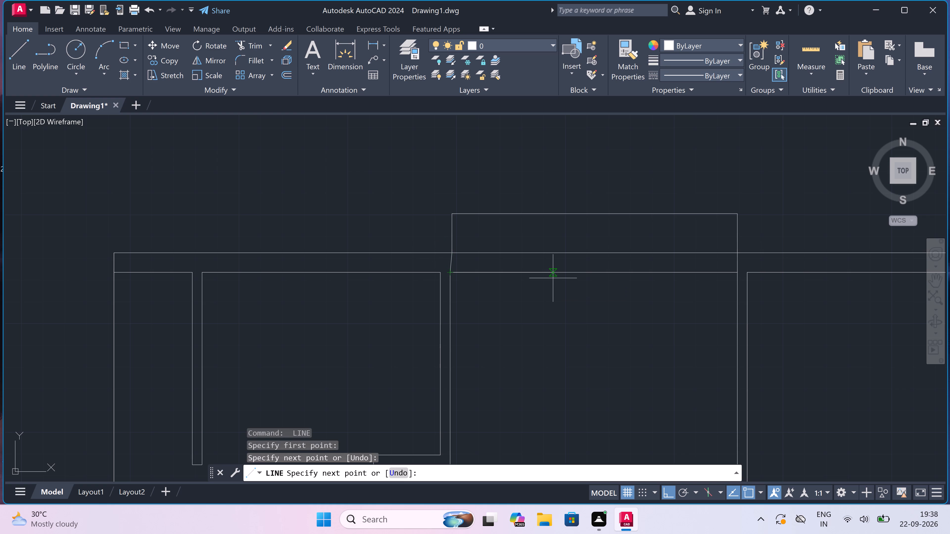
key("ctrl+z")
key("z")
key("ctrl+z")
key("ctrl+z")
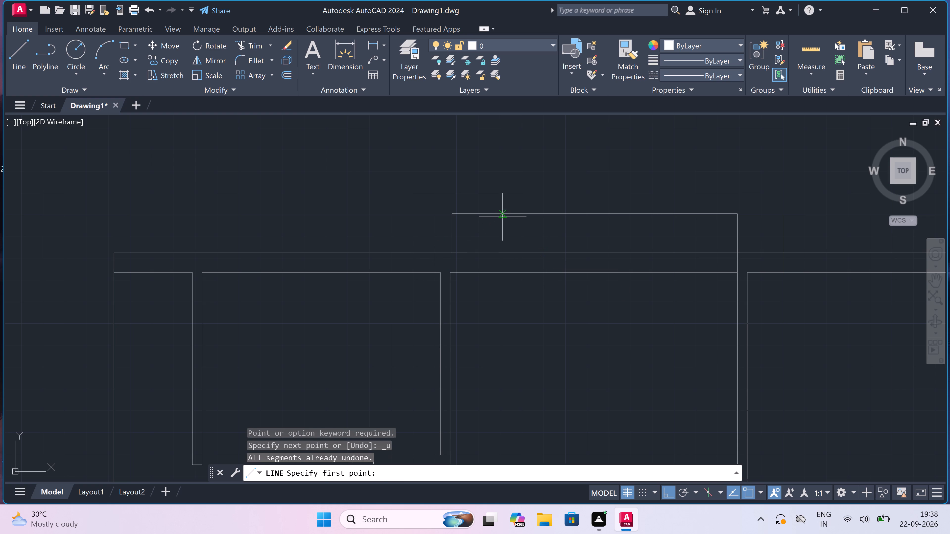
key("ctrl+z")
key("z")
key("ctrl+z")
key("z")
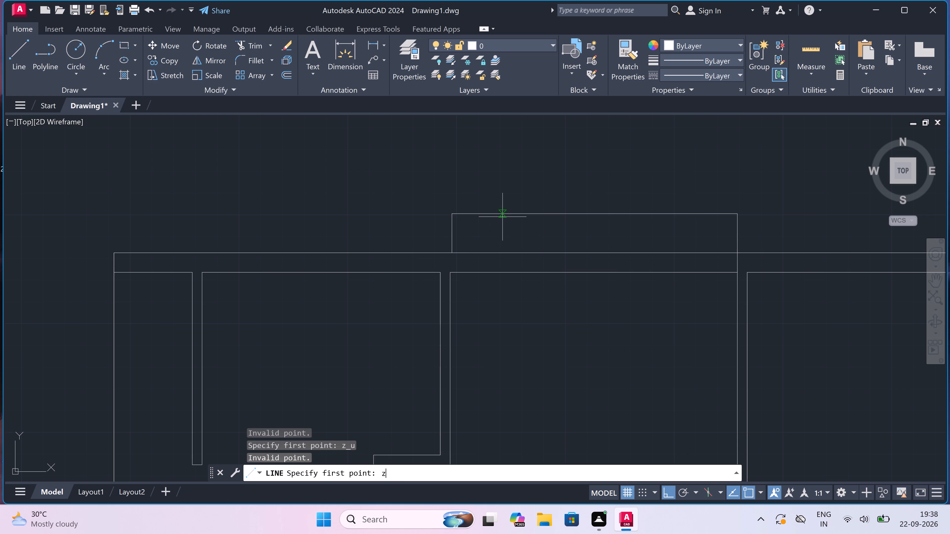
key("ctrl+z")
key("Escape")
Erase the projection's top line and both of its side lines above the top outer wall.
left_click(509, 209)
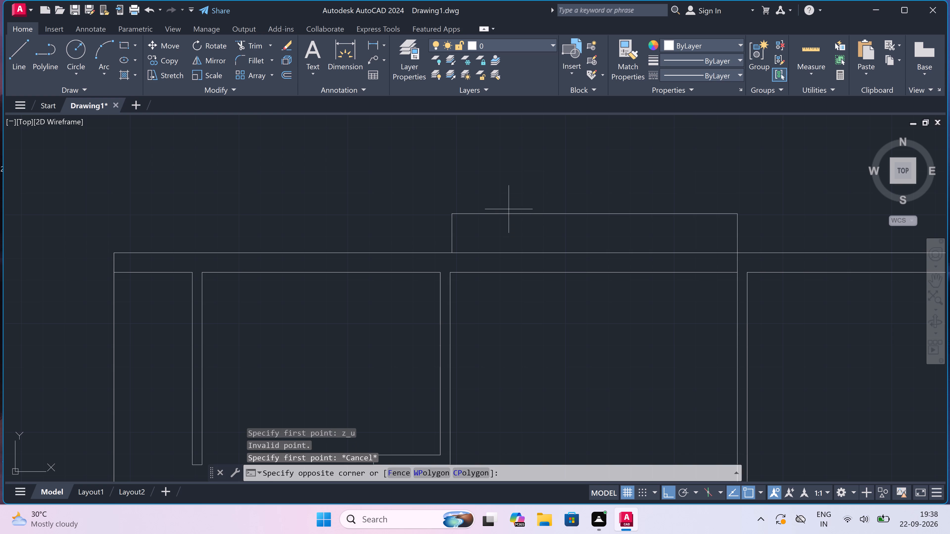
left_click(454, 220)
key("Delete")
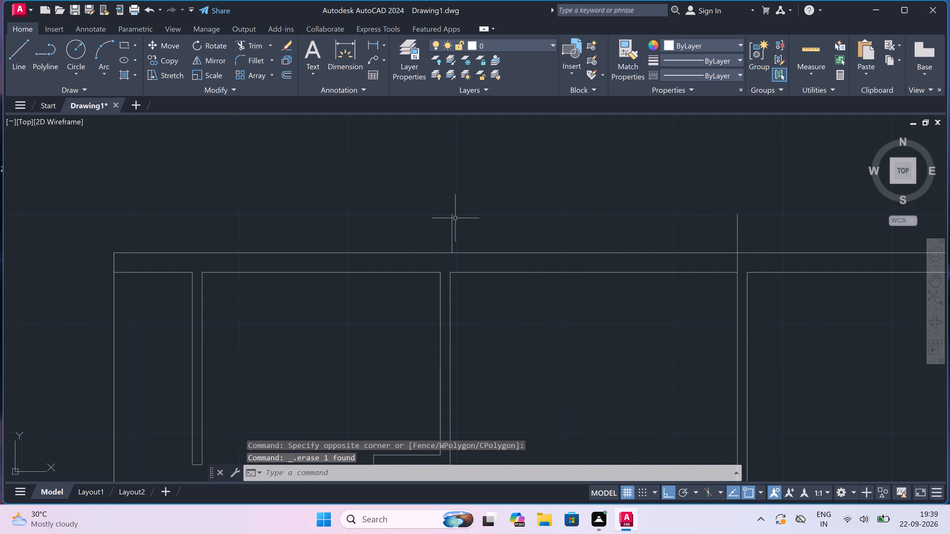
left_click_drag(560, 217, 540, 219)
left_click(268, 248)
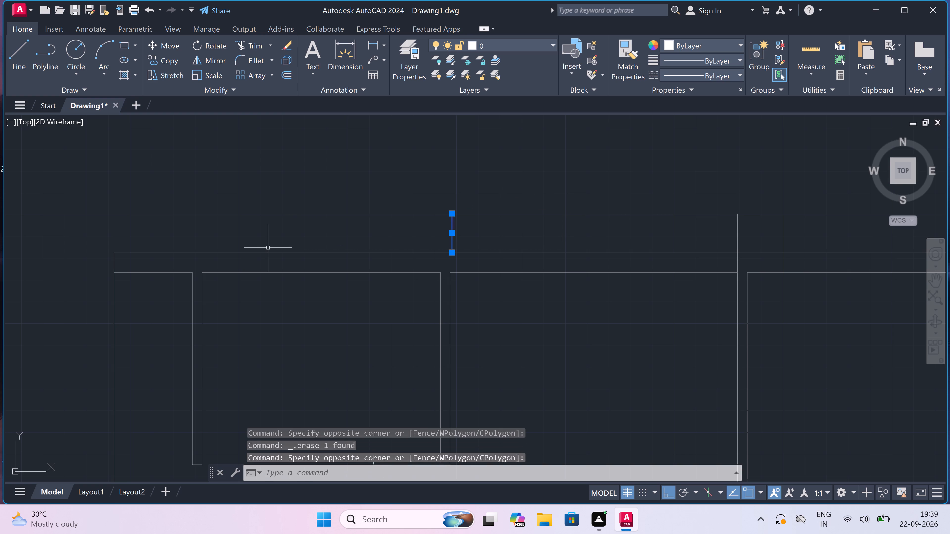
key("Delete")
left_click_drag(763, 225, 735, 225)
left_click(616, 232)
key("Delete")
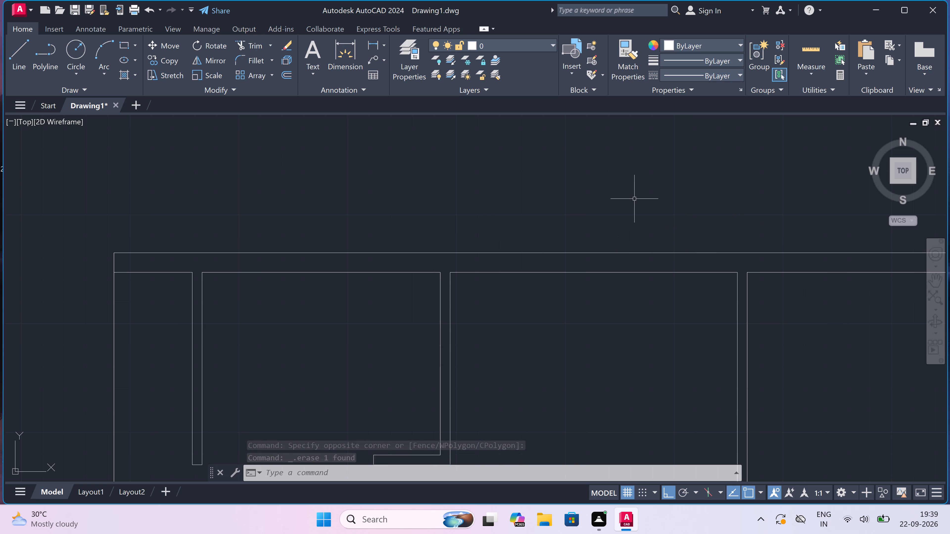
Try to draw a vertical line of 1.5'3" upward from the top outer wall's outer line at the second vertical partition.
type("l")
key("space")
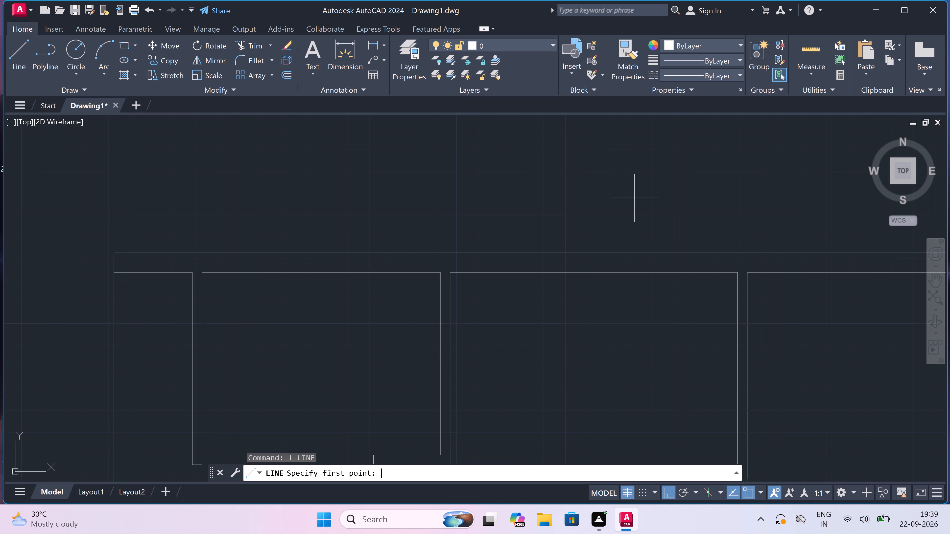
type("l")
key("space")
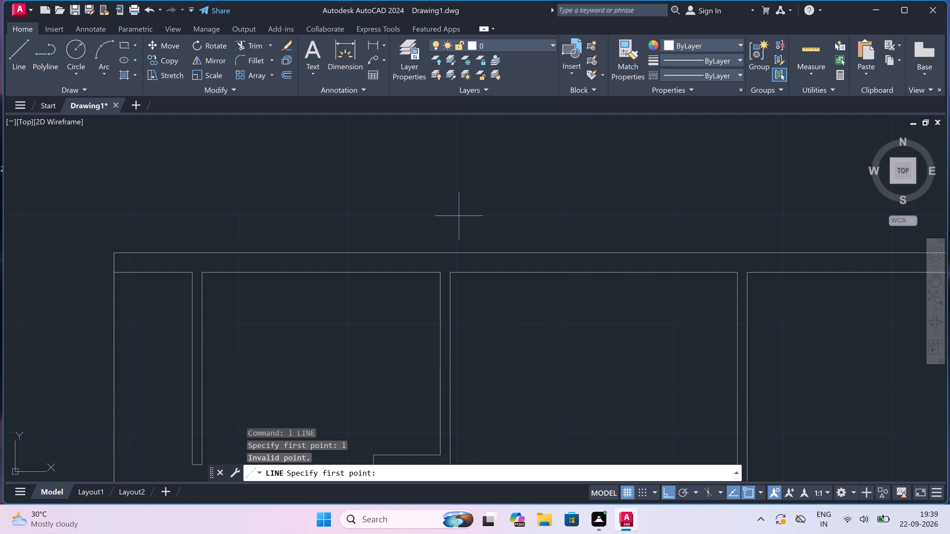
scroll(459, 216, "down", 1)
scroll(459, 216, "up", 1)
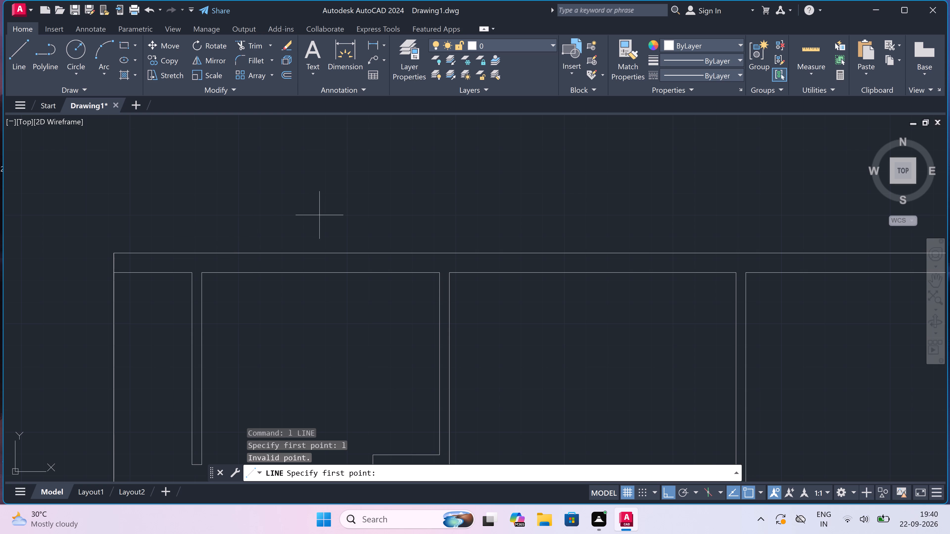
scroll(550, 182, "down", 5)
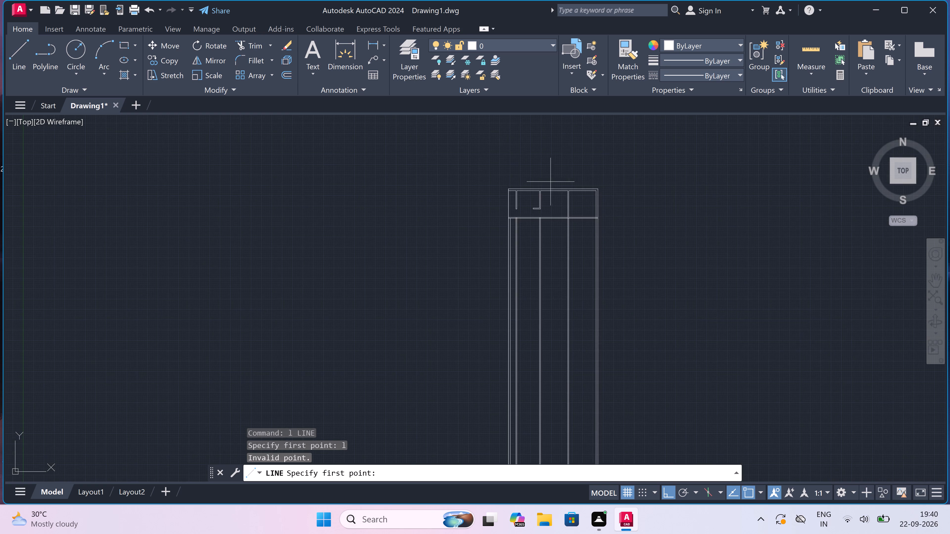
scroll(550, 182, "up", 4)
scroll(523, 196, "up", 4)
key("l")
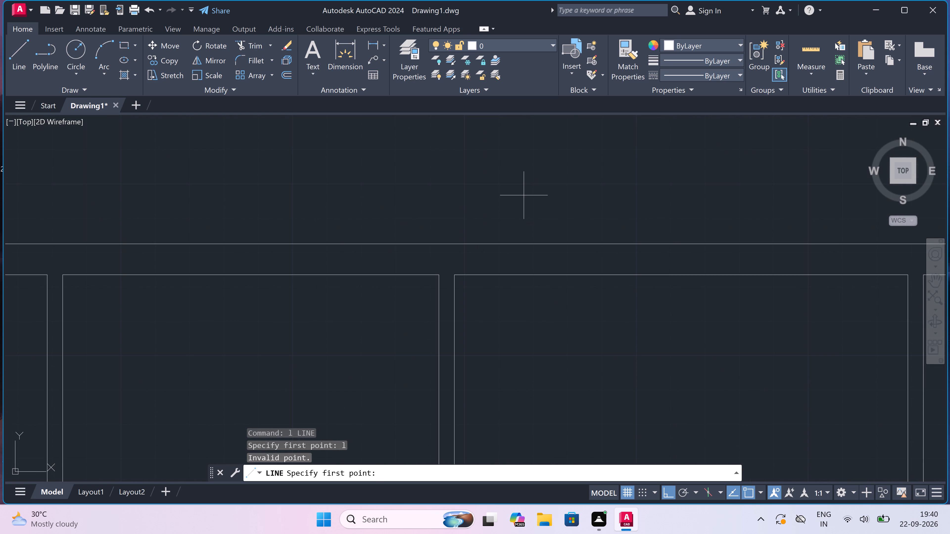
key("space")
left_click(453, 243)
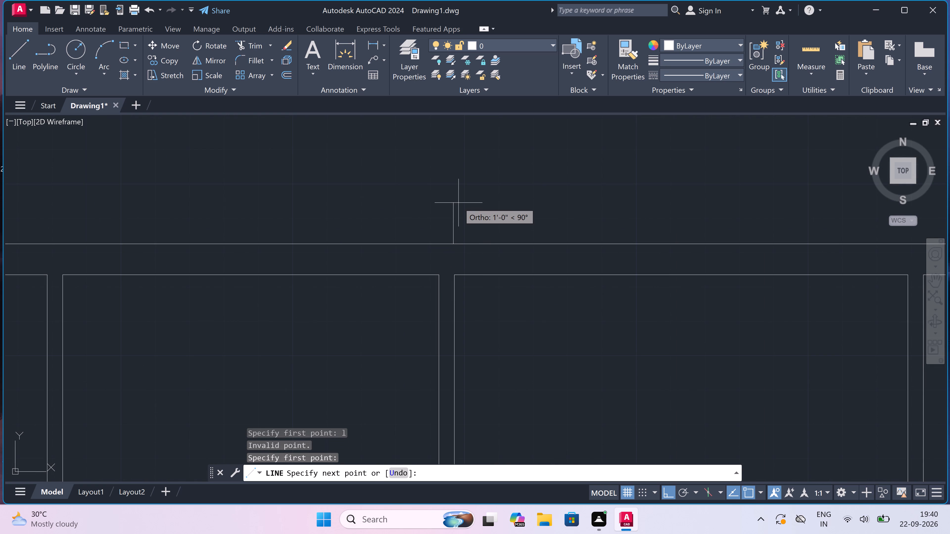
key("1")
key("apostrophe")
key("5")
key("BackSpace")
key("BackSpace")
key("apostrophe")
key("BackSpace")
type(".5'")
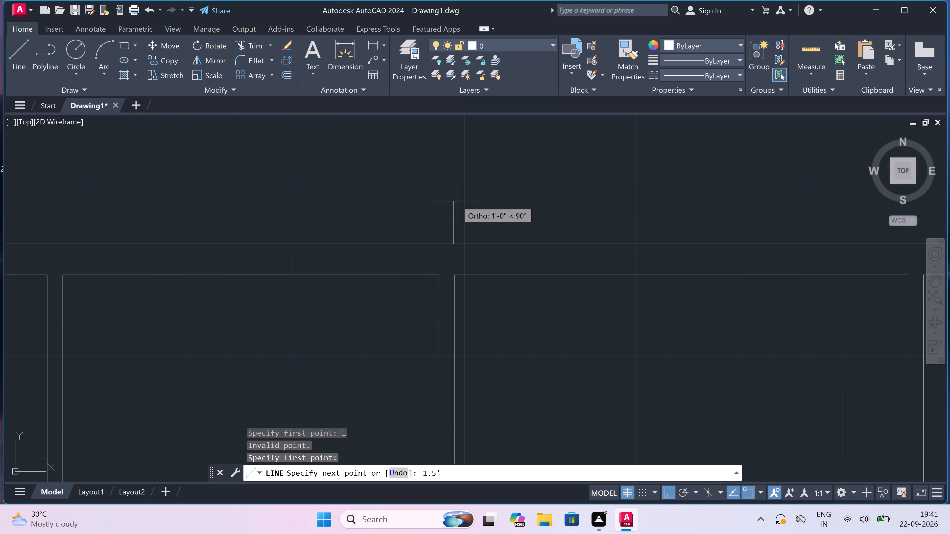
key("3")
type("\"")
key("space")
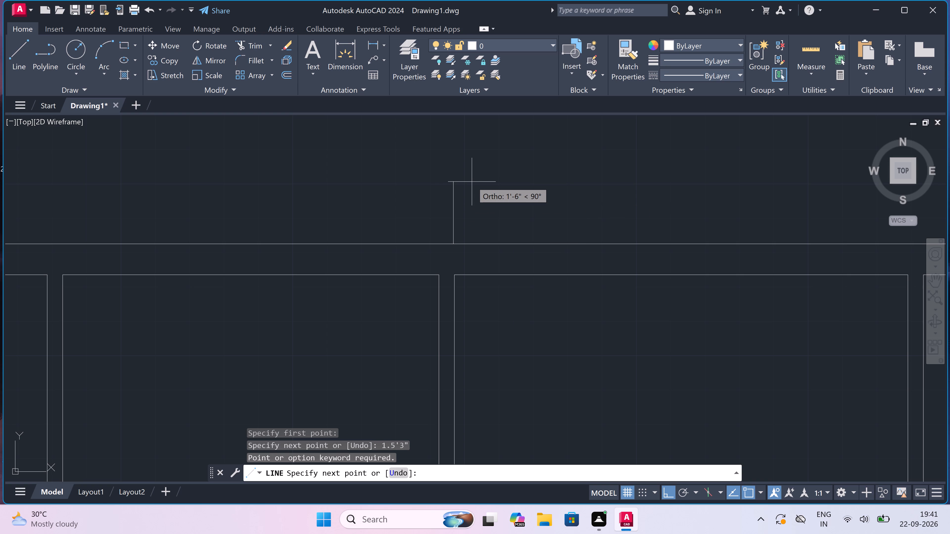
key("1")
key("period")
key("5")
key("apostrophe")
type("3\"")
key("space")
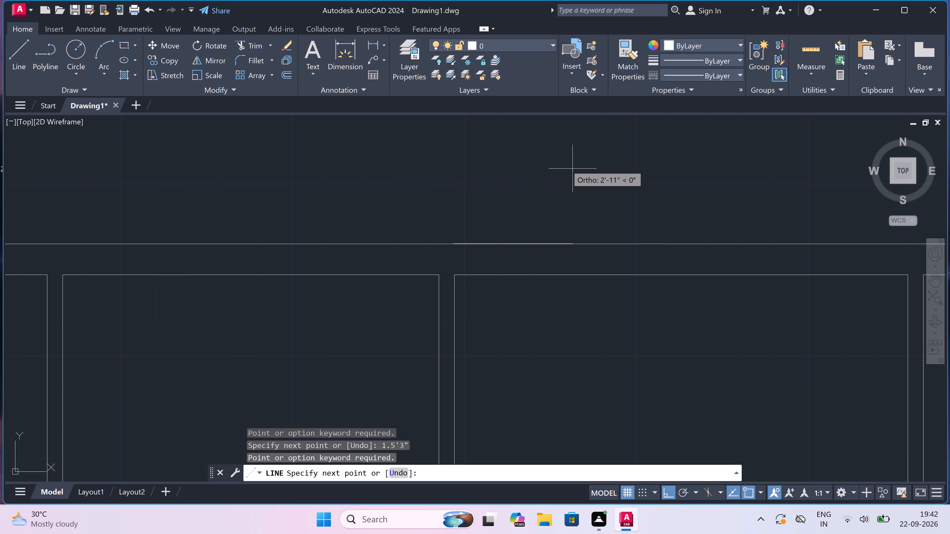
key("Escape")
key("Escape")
Draw a stub outline above the top outer wall at the second vertical partition, about 1'1" high and 4.5" wide, open at the wall.
key("space")
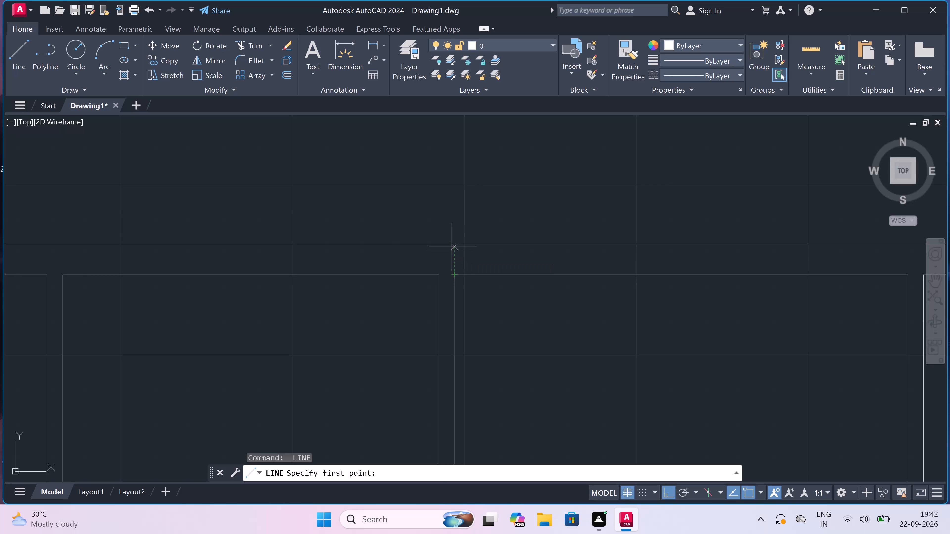
left_click_drag(452, 245, 452, 243)
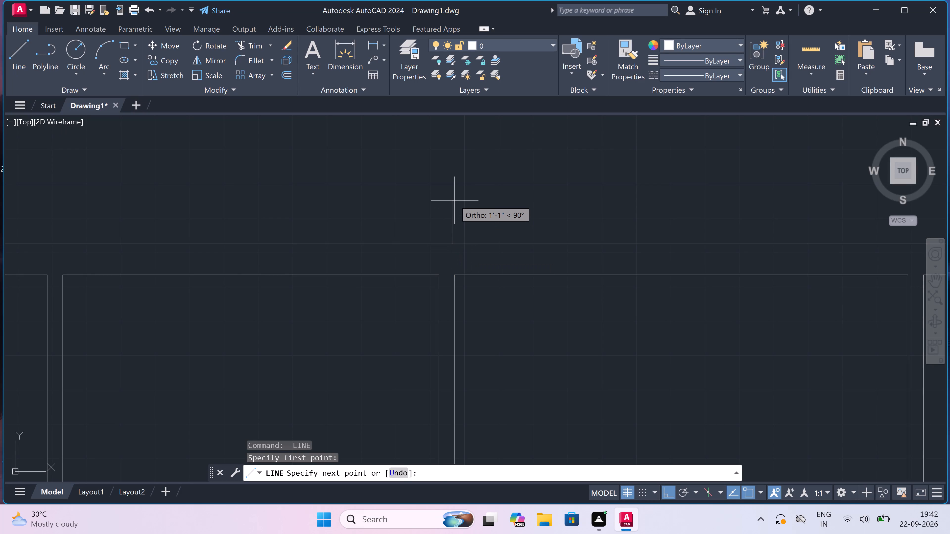
left_click(454, 200)
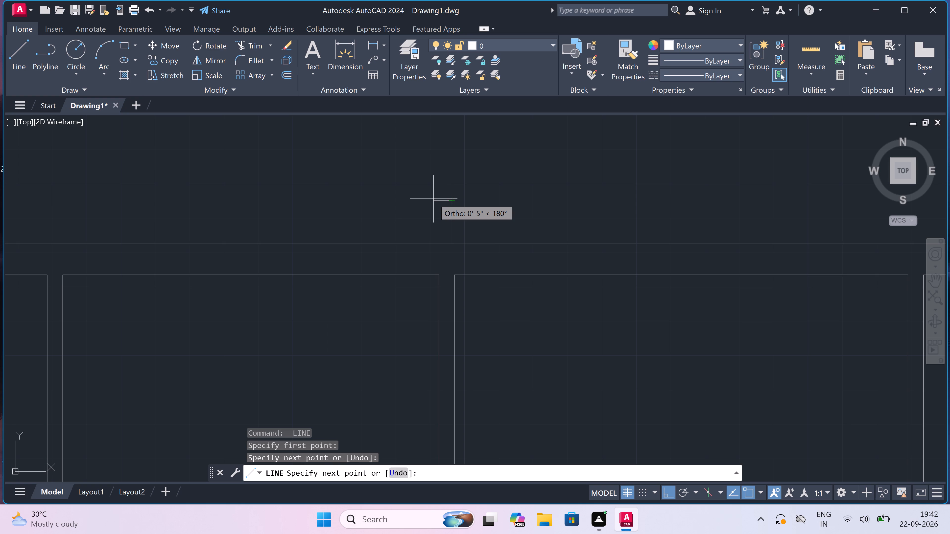
type("4.5\"")
key("space")
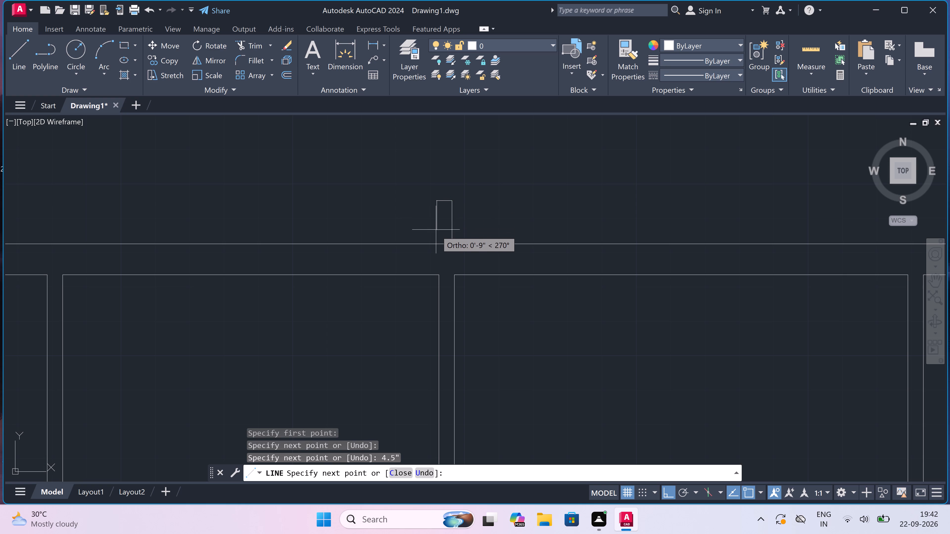
left_click(435, 241)
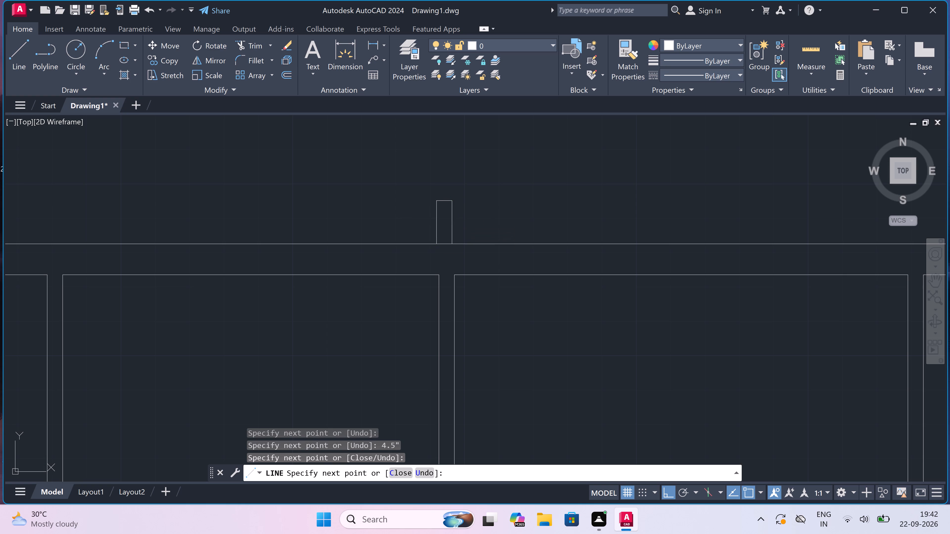
key("Escape")
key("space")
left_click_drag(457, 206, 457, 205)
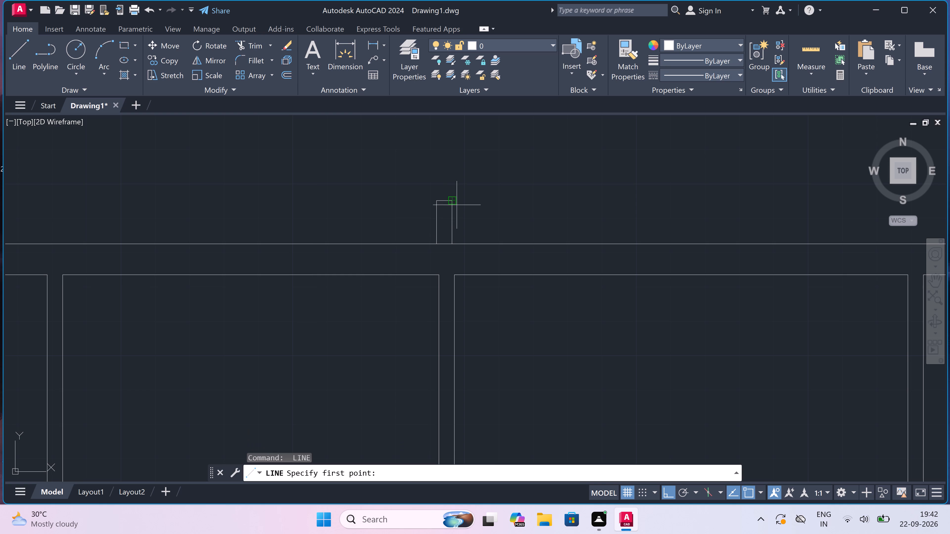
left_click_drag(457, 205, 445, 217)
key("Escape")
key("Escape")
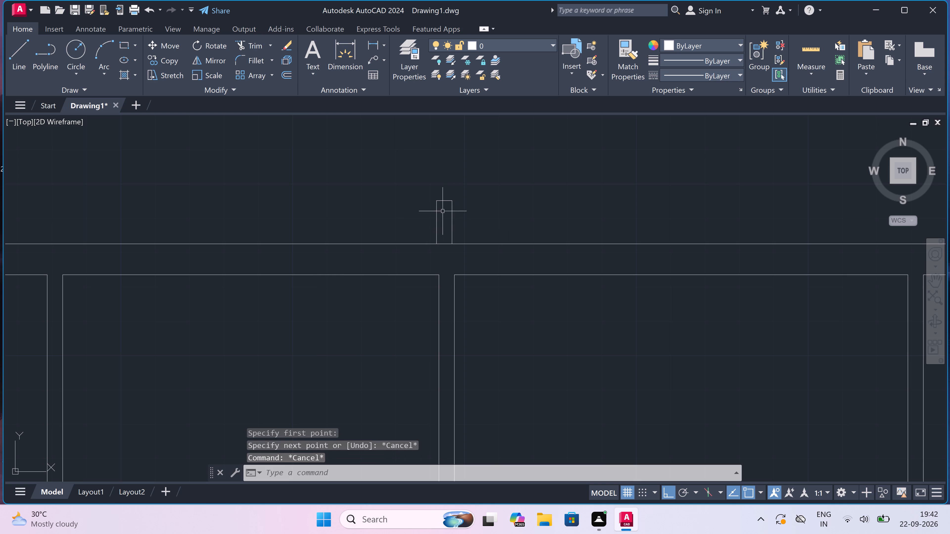
Copy the stub outline above the top outer wall from the second vertical partition about 11'4" along the wall to the third.
left_click_drag(462, 204, 451, 209)
left_click(396, 222)
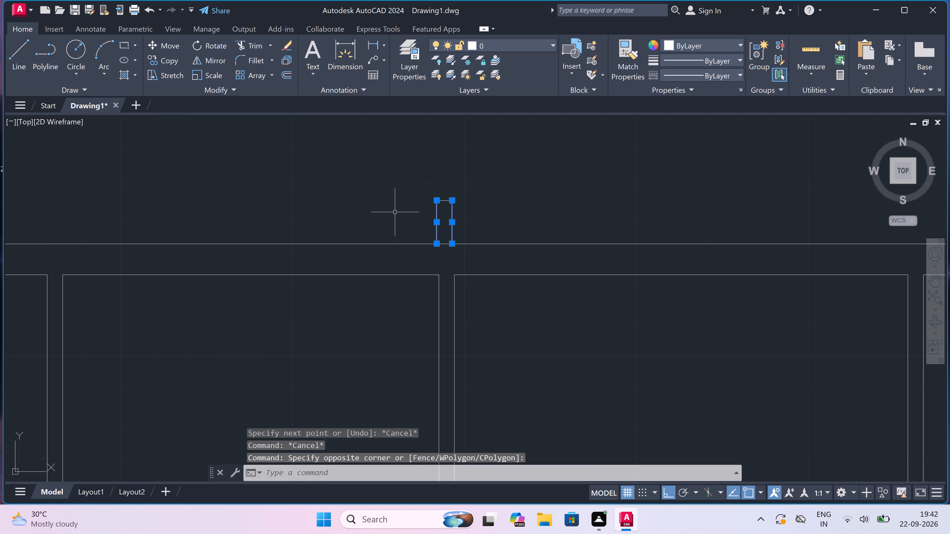
scroll(424, 196, "up", 2)
left_click(465, 195)
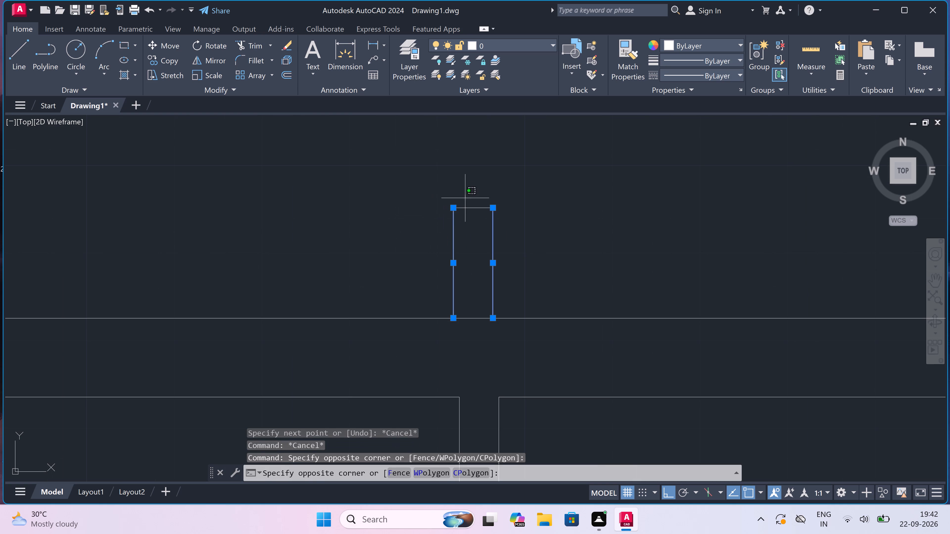
left_click(448, 222)
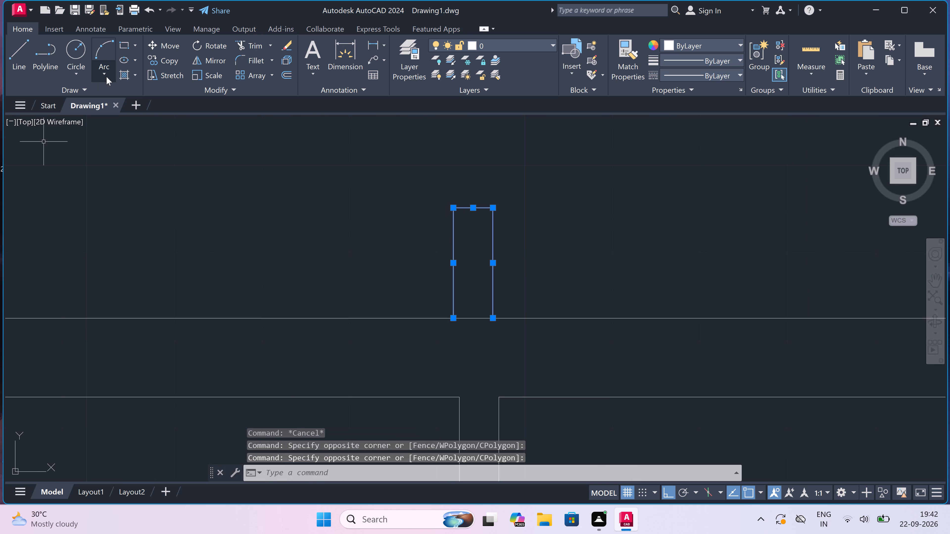
left_click(162, 62)
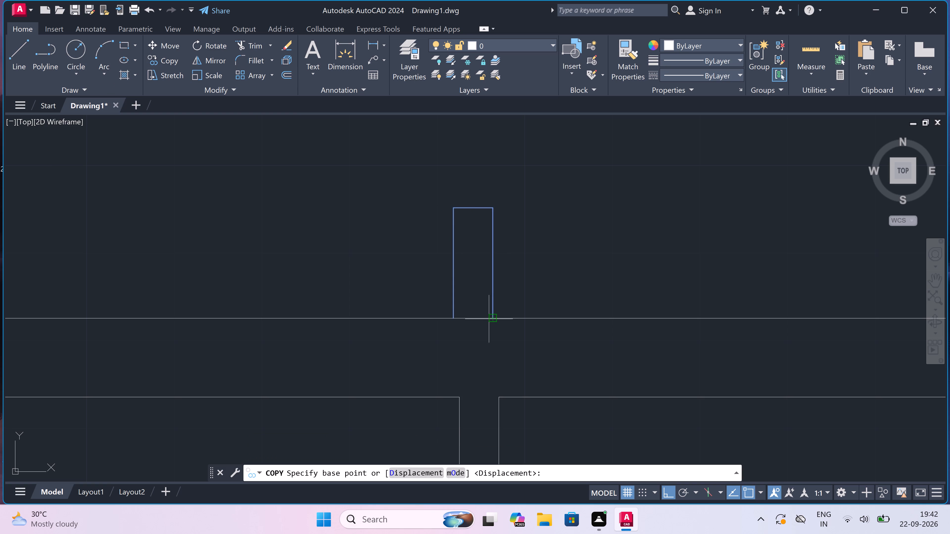
left_click_drag(453, 315, 456, 315)
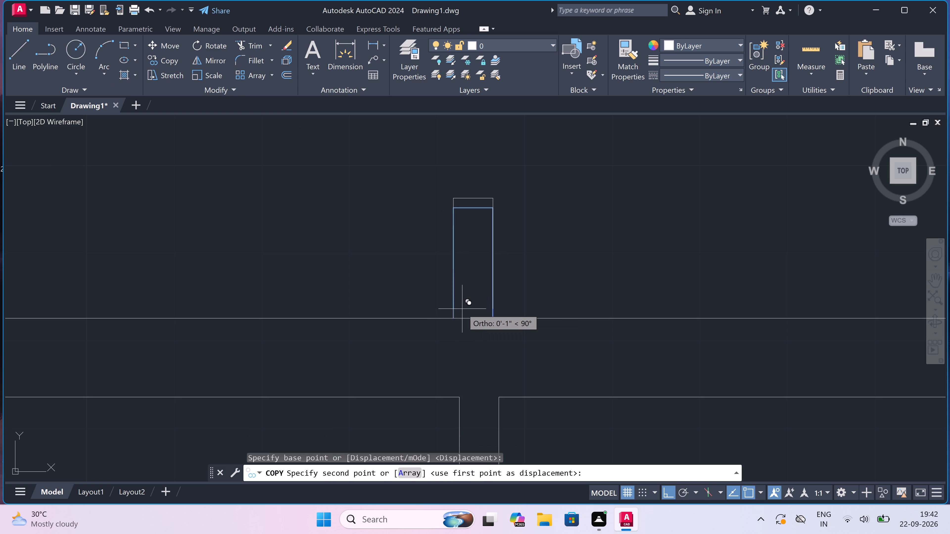
left_click(462, 309)
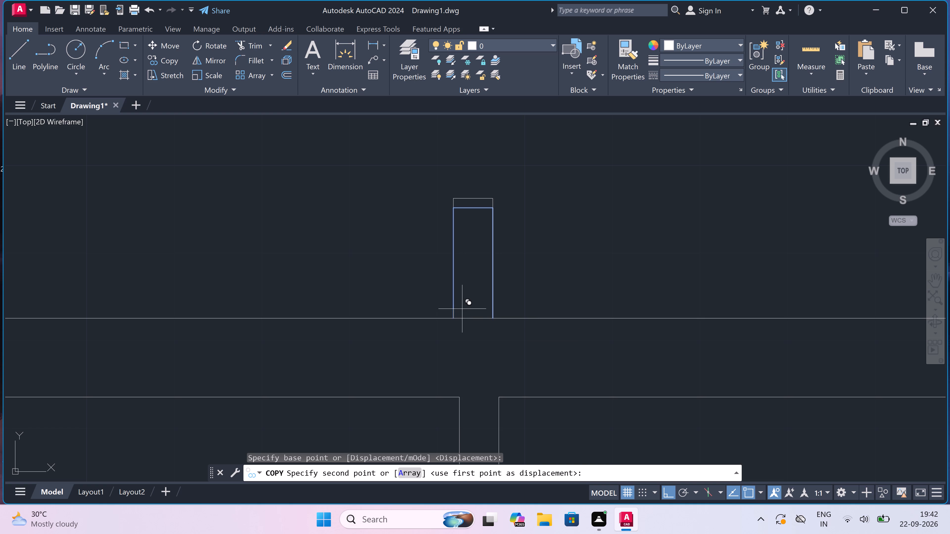
scroll(494, 301, "down", 4)
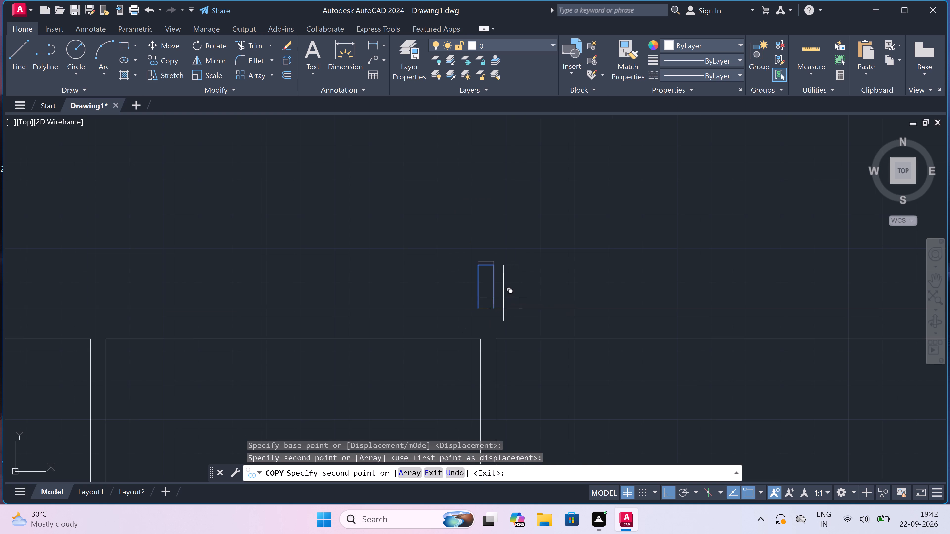
scroll(504, 297, "down", 1)
scroll(582, 294, "up", 3)
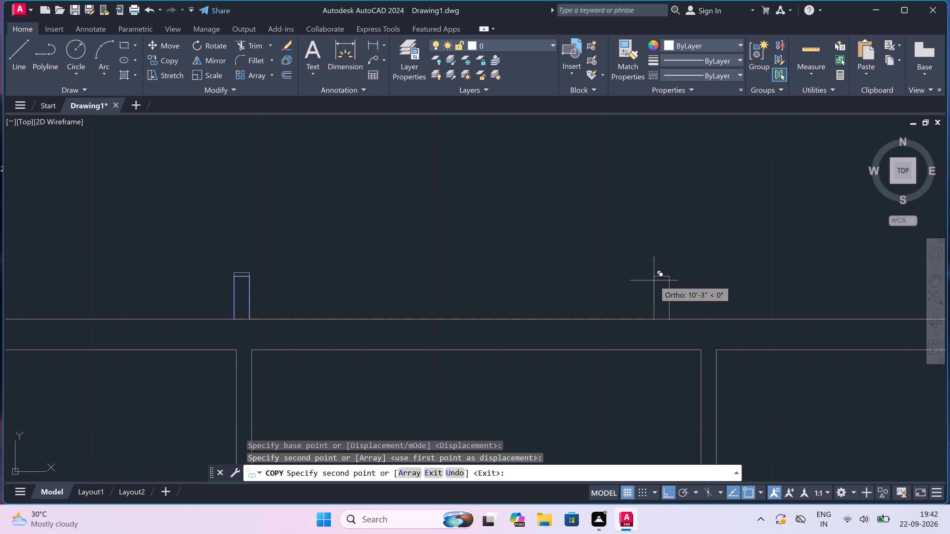
scroll(654, 280, "up", 2)
scroll(662, 282, "down", 2)
scroll(707, 277, "up", 1)
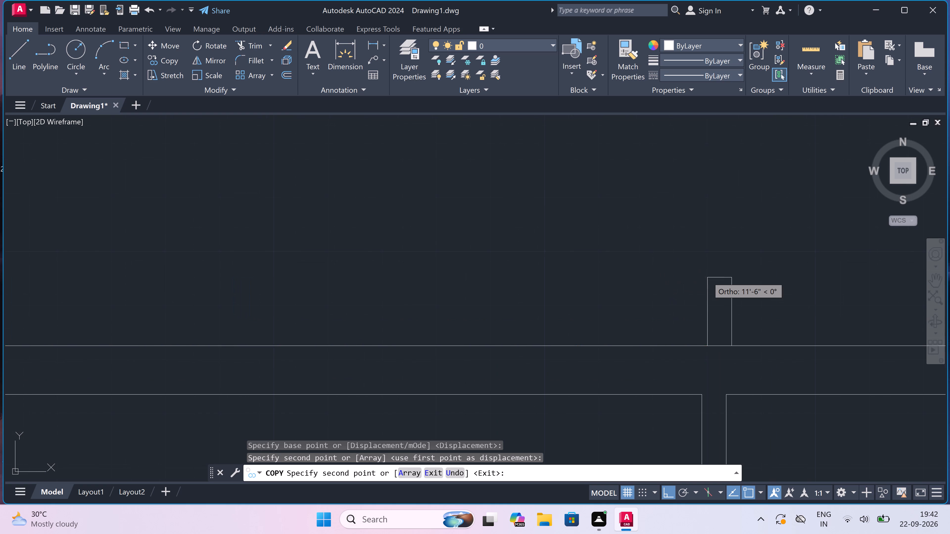
left_click(697, 284)
key("Escape")
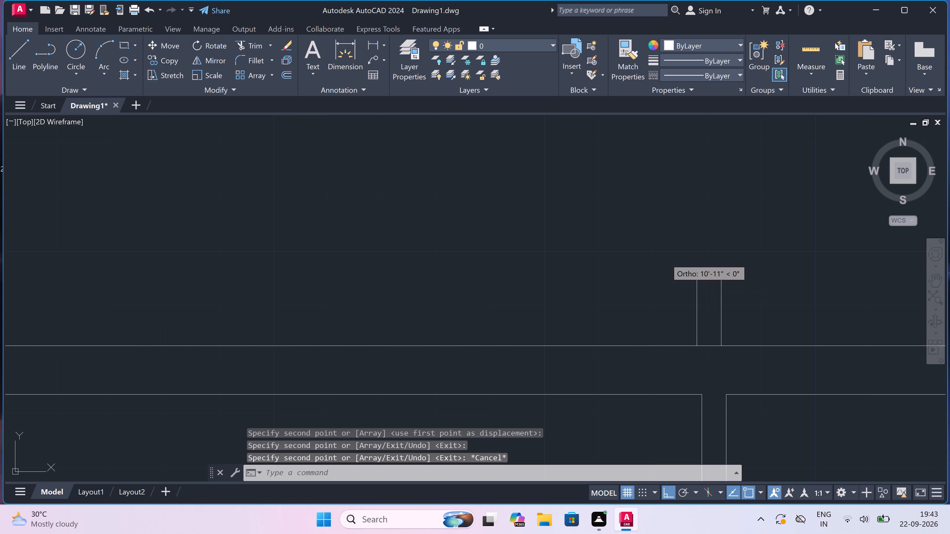
Erase the stray duplicate stub's two side lines and top line, offset about 1" above the original at the second vertical partition.
scroll(662, 249, "down", 3)
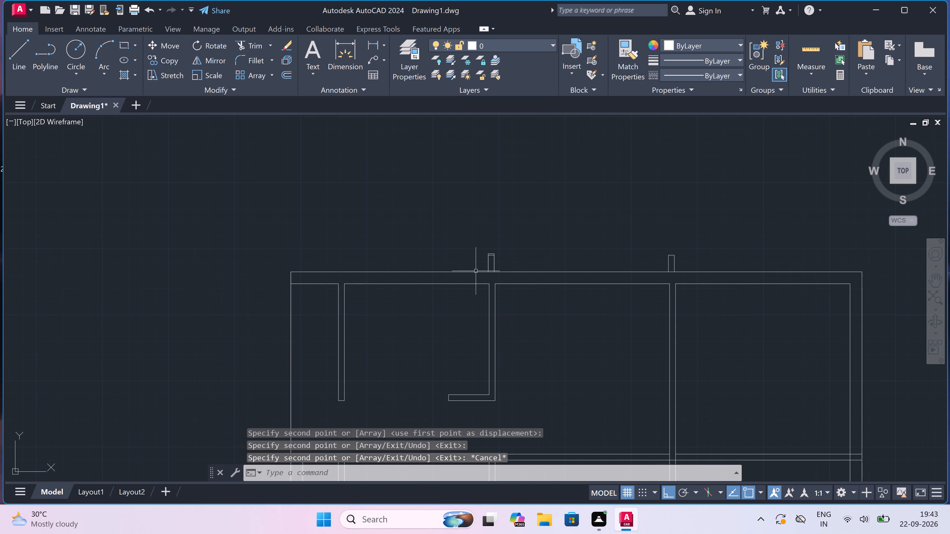
scroll(474, 268, "up", 3)
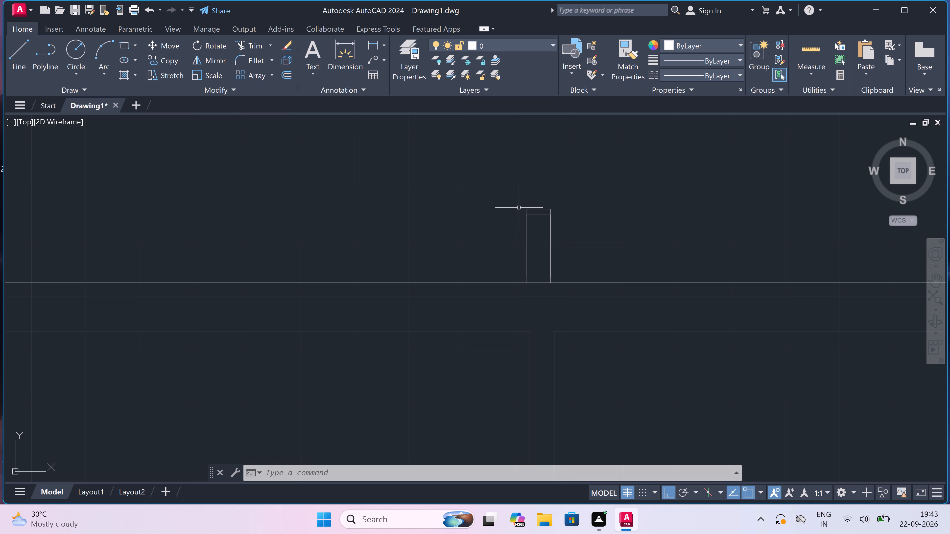
scroll(519, 208, "up", 1)
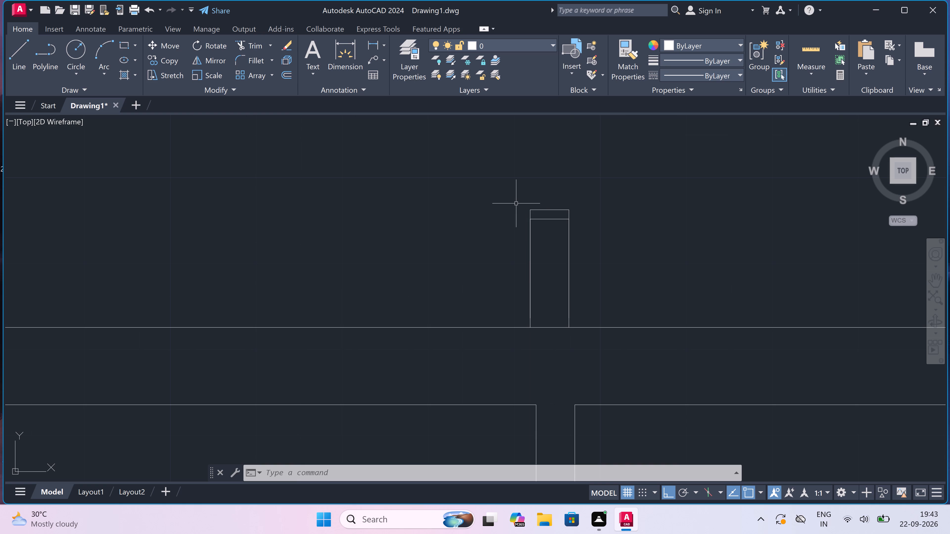
left_click(529, 208)
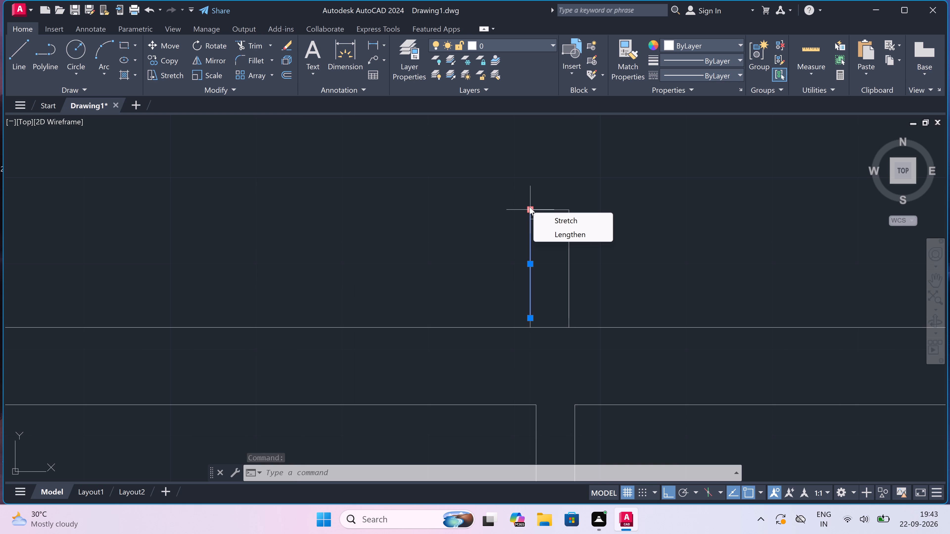
key("Delete")
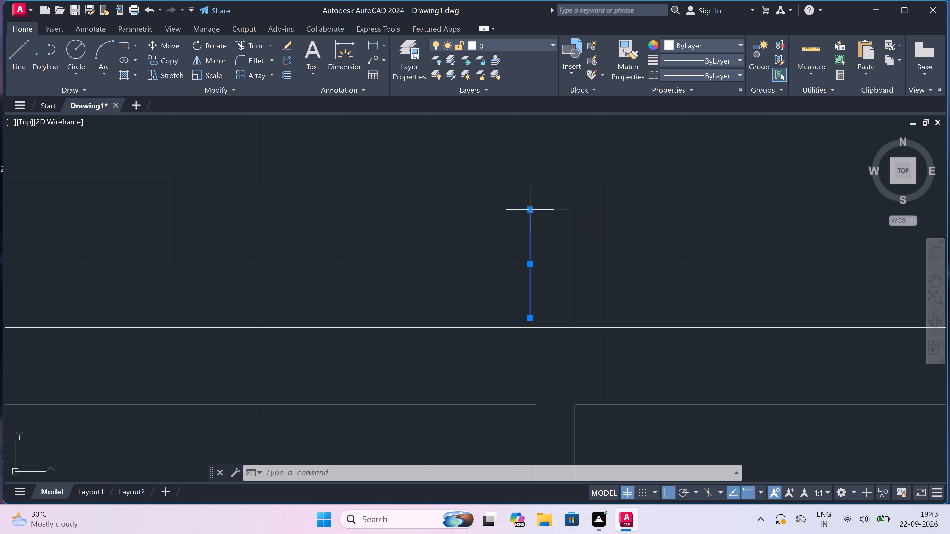
key("Delete")
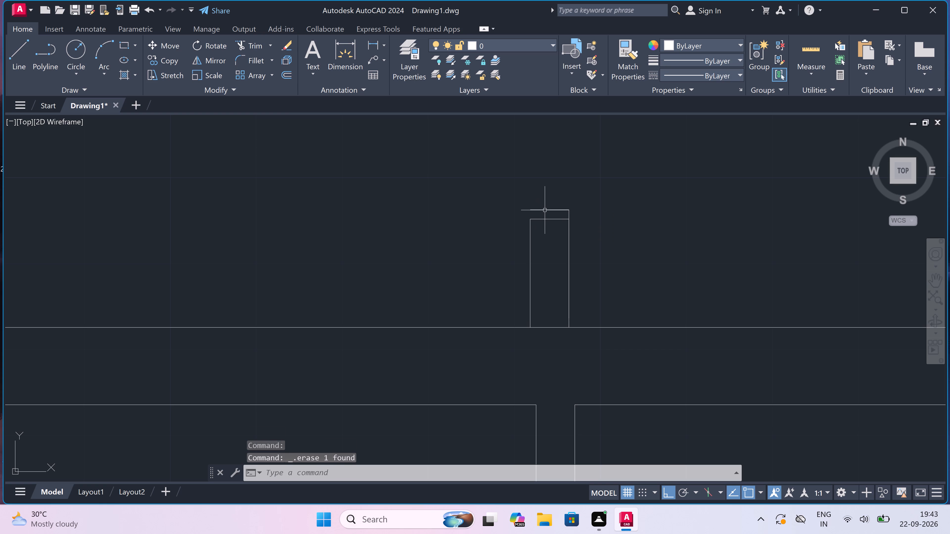
left_click(545, 210)
key("Delete")
left_click_drag(568, 214, 571, 213)
key("Delete")
Draw a vertical line from the second partition's left inner wall corner up to the top outer wall's outer line.
scroll(454, 235, "down", 5)
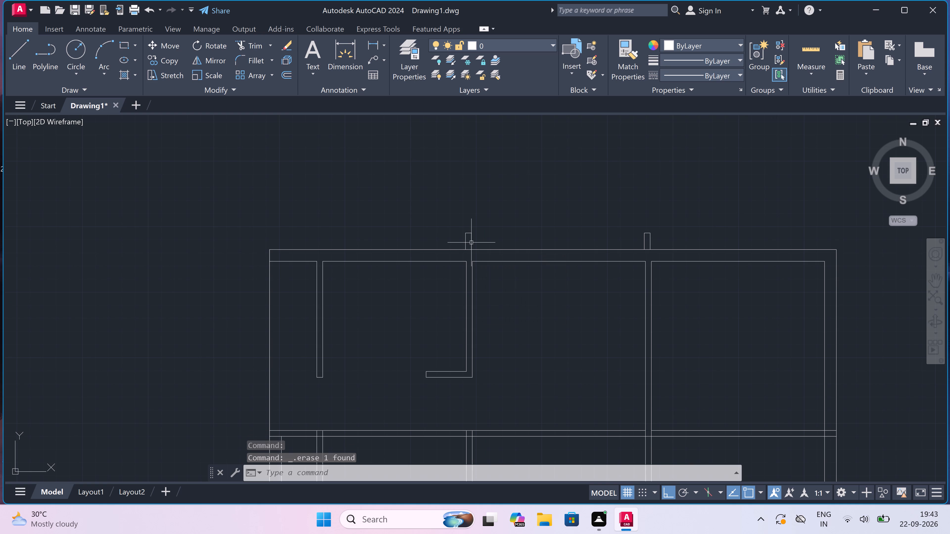
scroll(474, 244, "up", 3)
type("l")
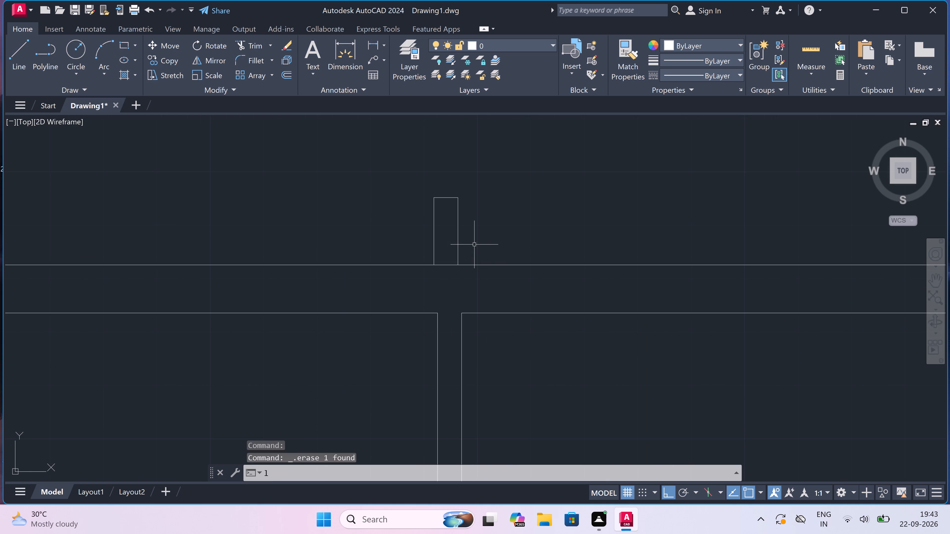
key("space")
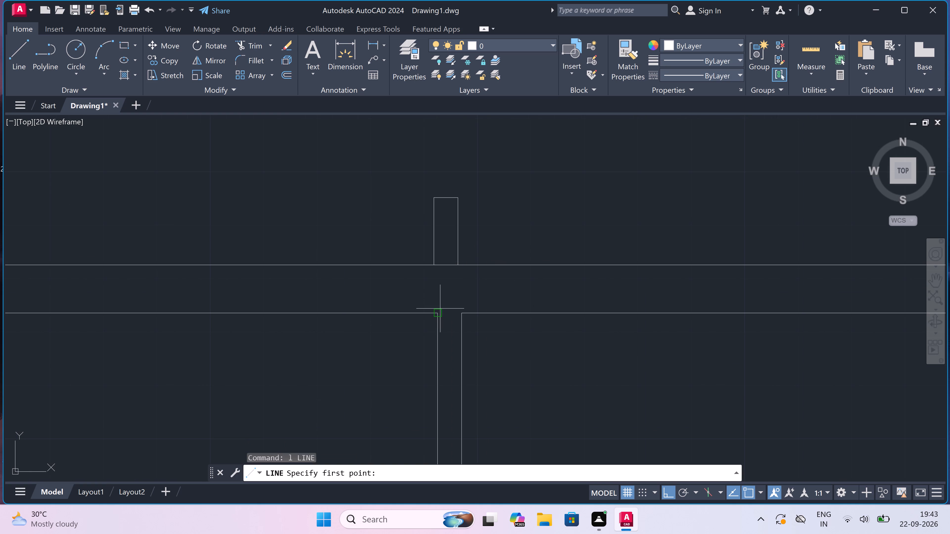
left_click_drag(438, 312, 439, 307)
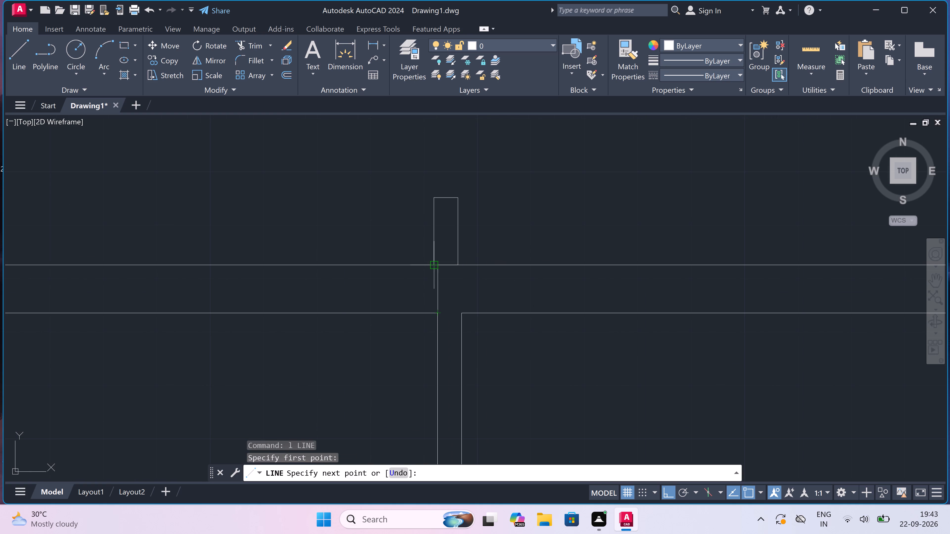
scroll(431, 265, "up", 2)
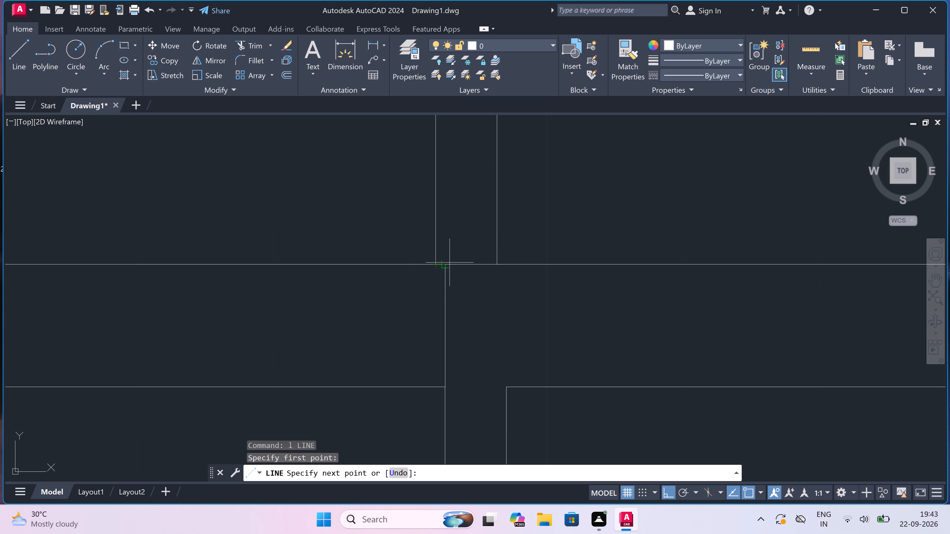
left_click(445, 264)
key("Escape")
Move the second partition's stub outline so its left foot meets the upper end of the new vertical line.
scroll(459, 236, "down", 3)
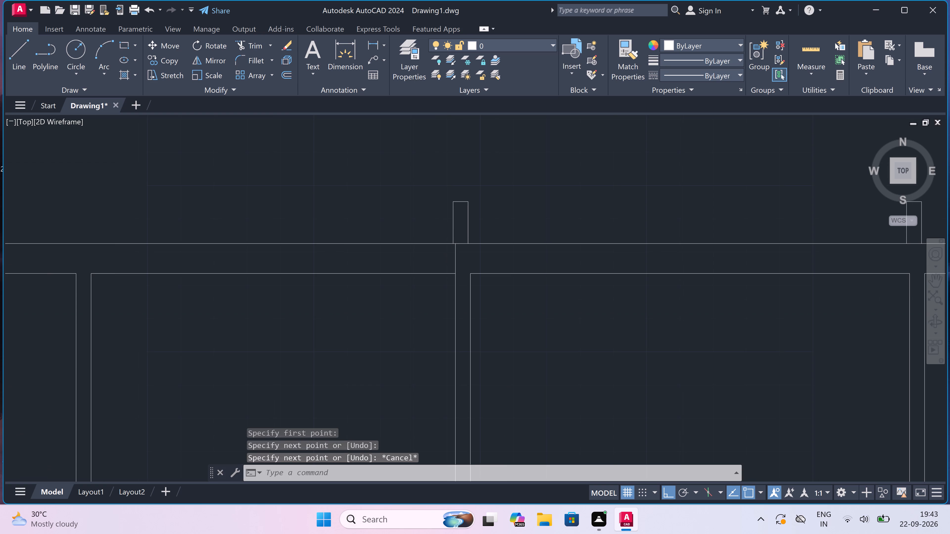
scroll(458, 230, "down", 2)
scroll(454, 222, "up", 5)
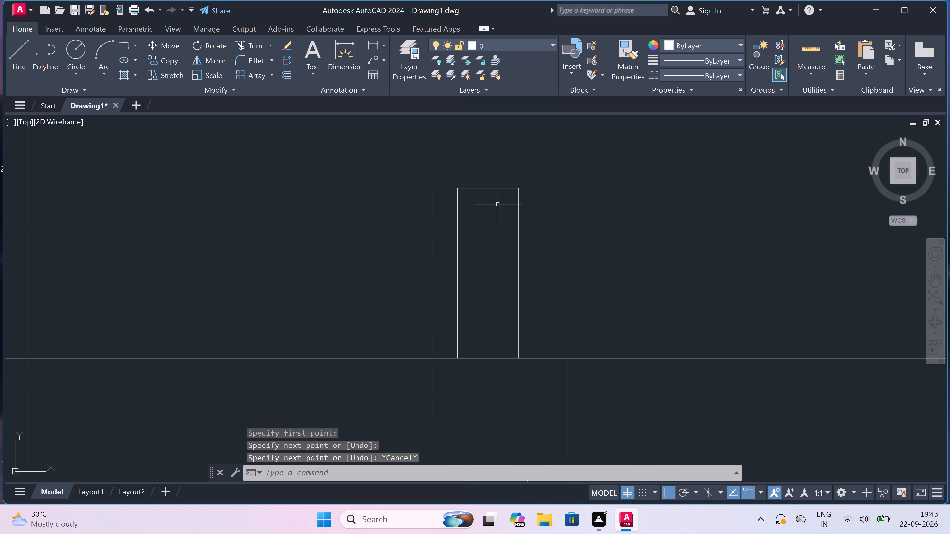
left_click_drag(584, 161, 571, 180)
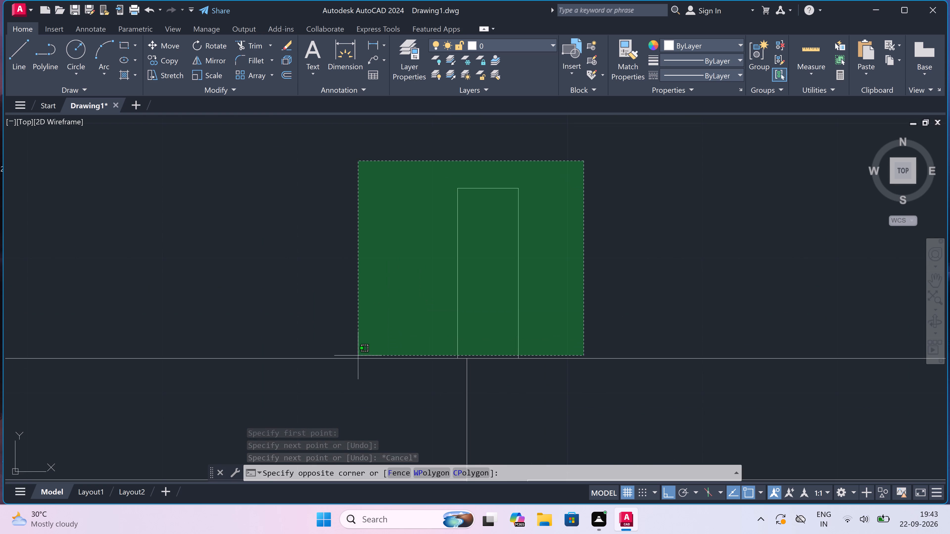
left_click(357, 343)
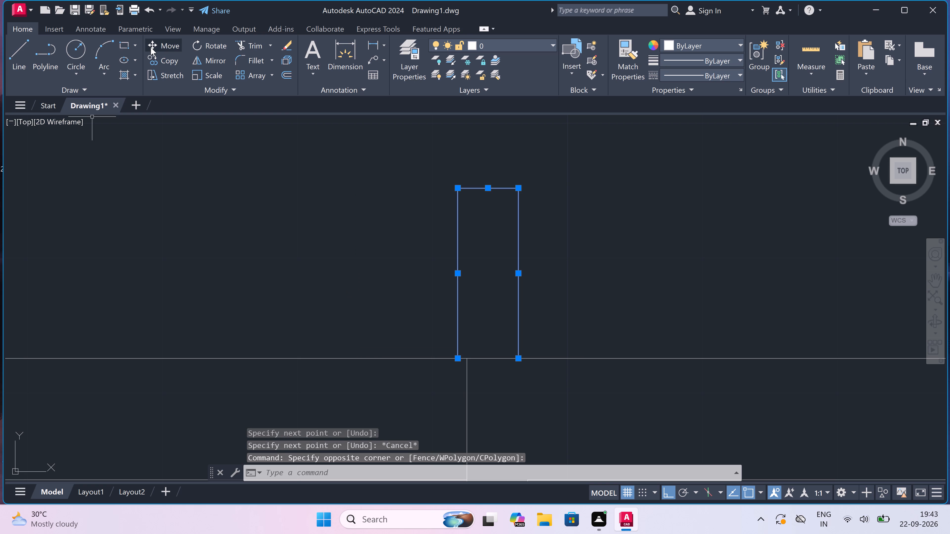
left_click(151, 47)
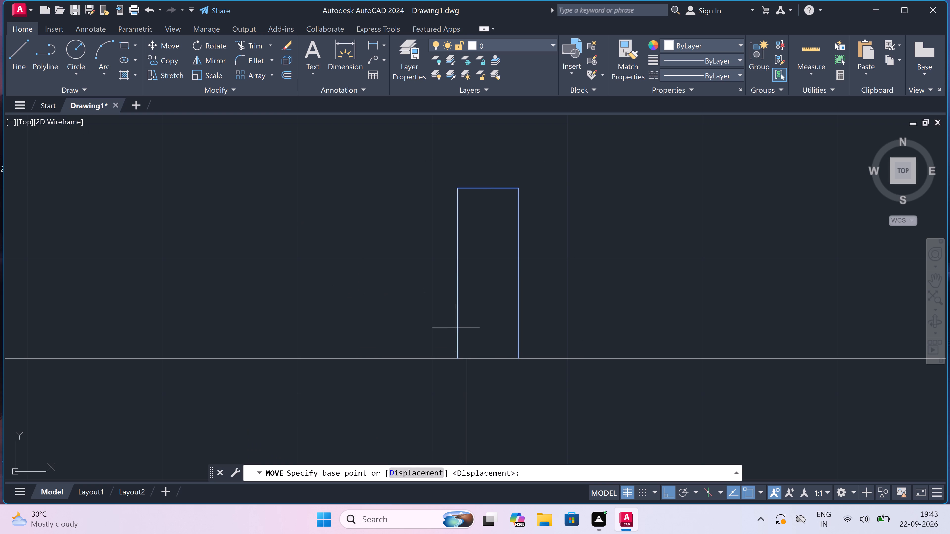
left_click(456, 357)
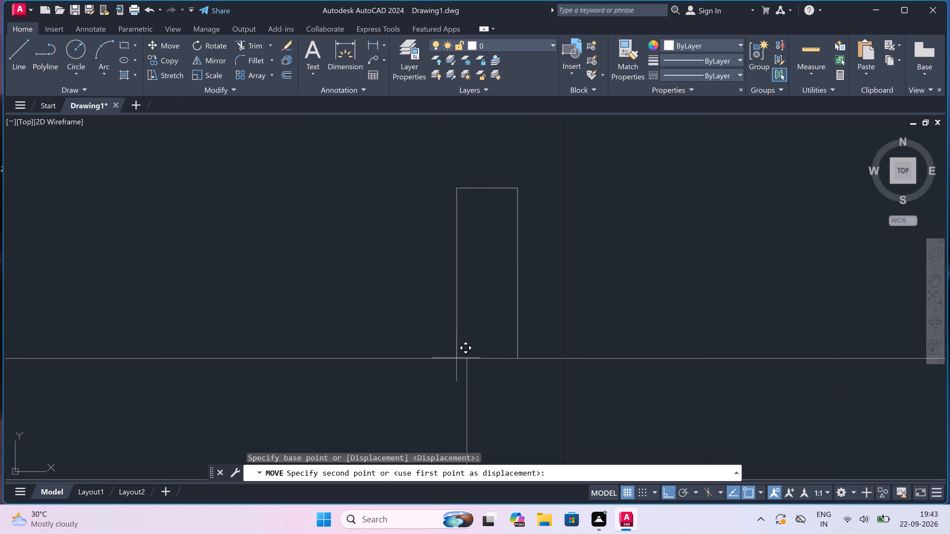
left_click(465, 356)
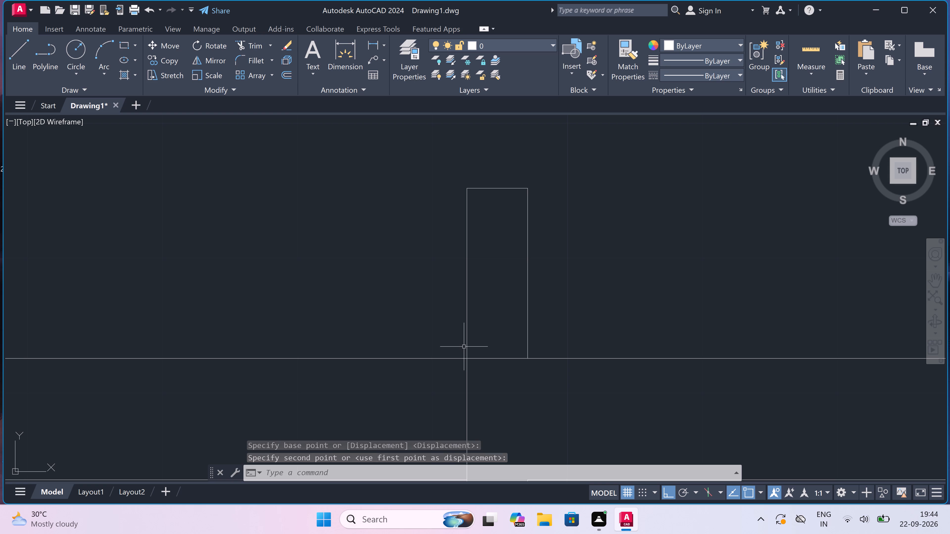
Trim the top outer wall's outer line between the two sides of the stub at the second vertical partition.
scroll(432, 285, "down", 2)
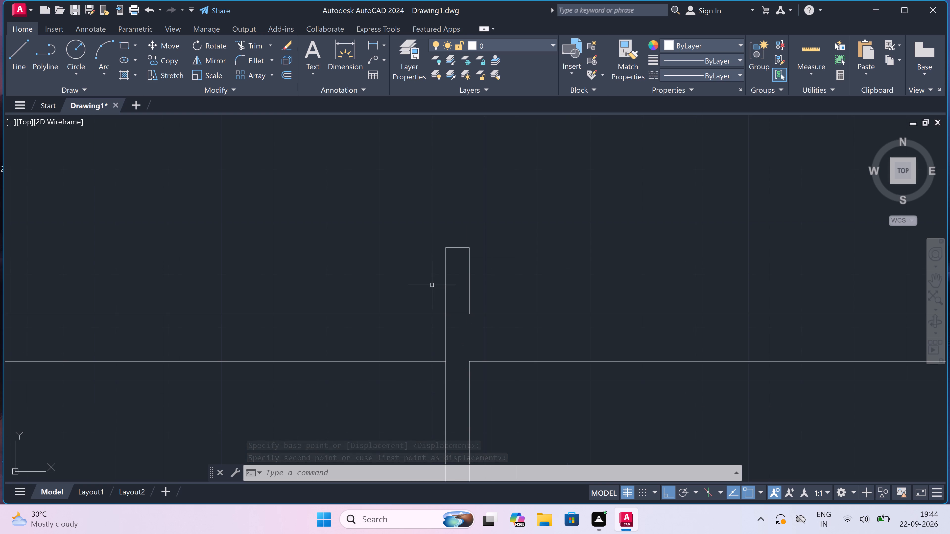
scroll(453, 310, "up", 1)
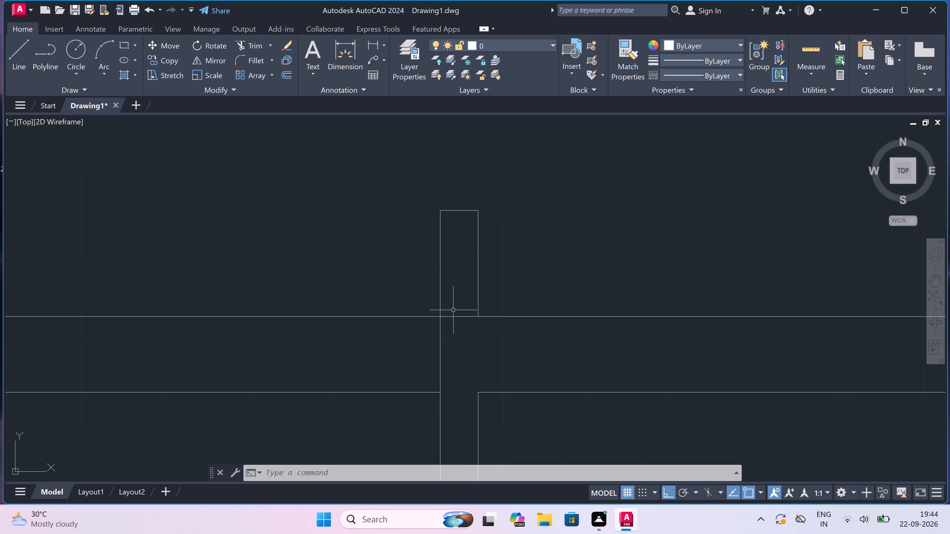
key("t")
type("r")
key("space")
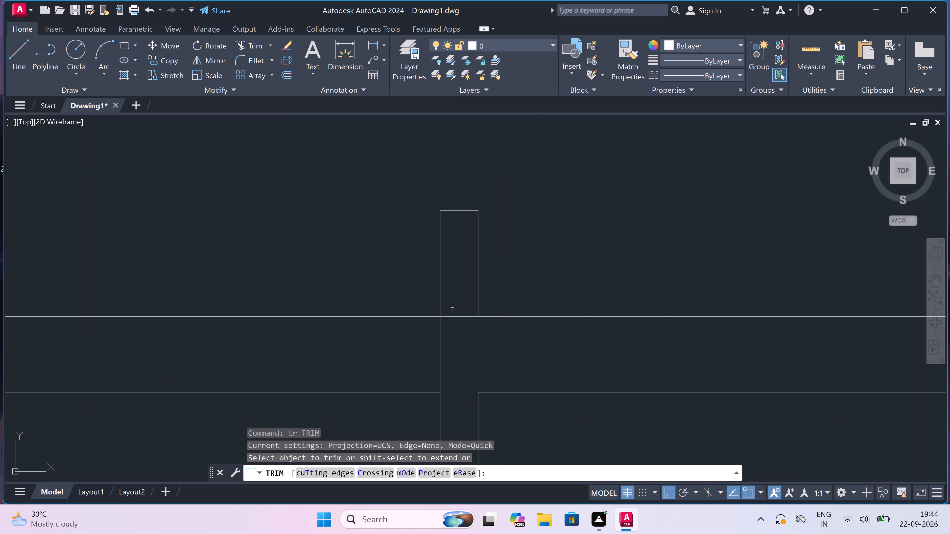
left_click_drag(453, 309, 458, 317)
left_click(461, 334)
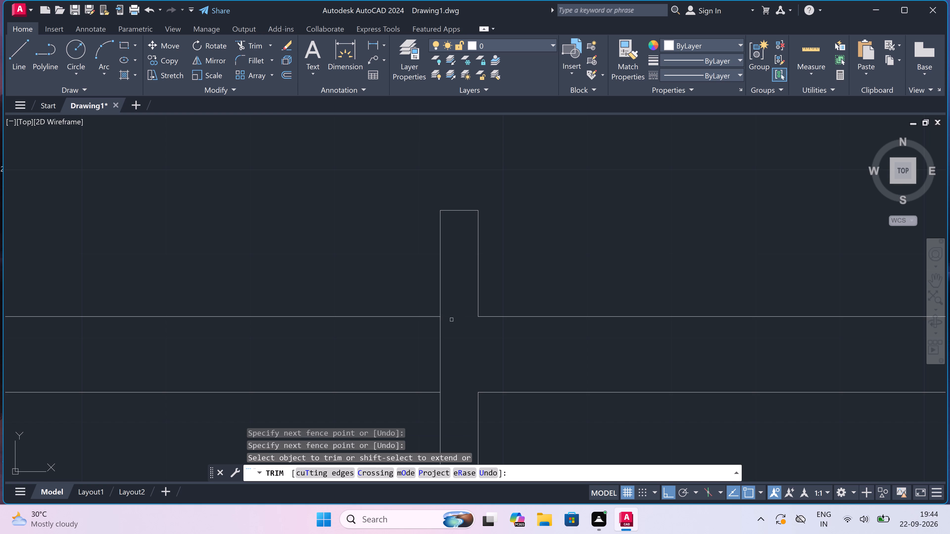
scroll(445, 313, "down", 6)
scroll(504, 315, "up", 4)
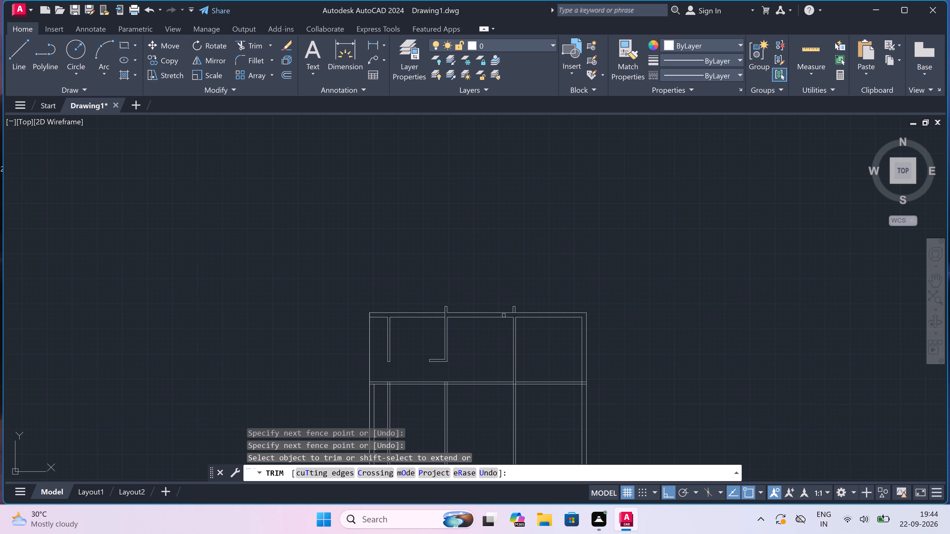
scroll(555, 313, "up", 2)
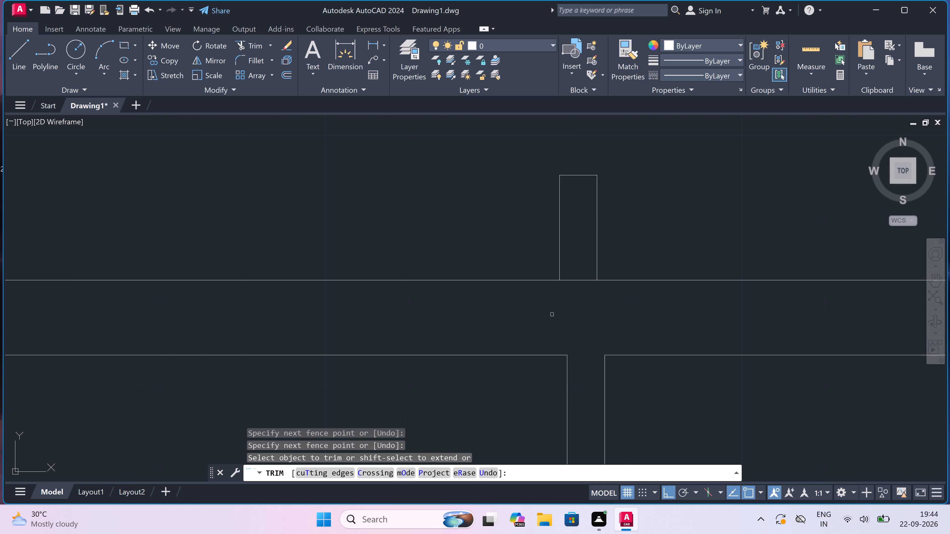
Draw a vertical line from the third partition's right inner wall corner up to the top outer wall's outer line.
key("Escape")
key("l")
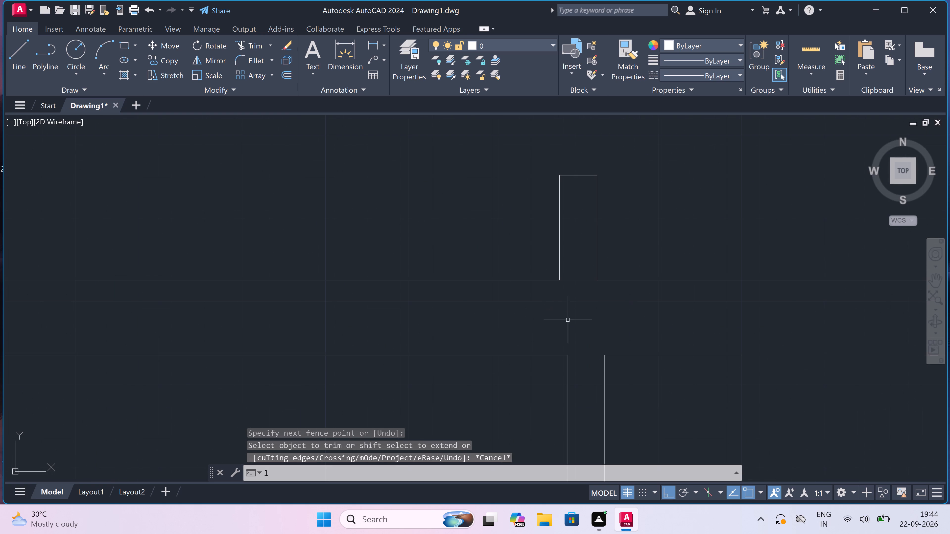
key("space")
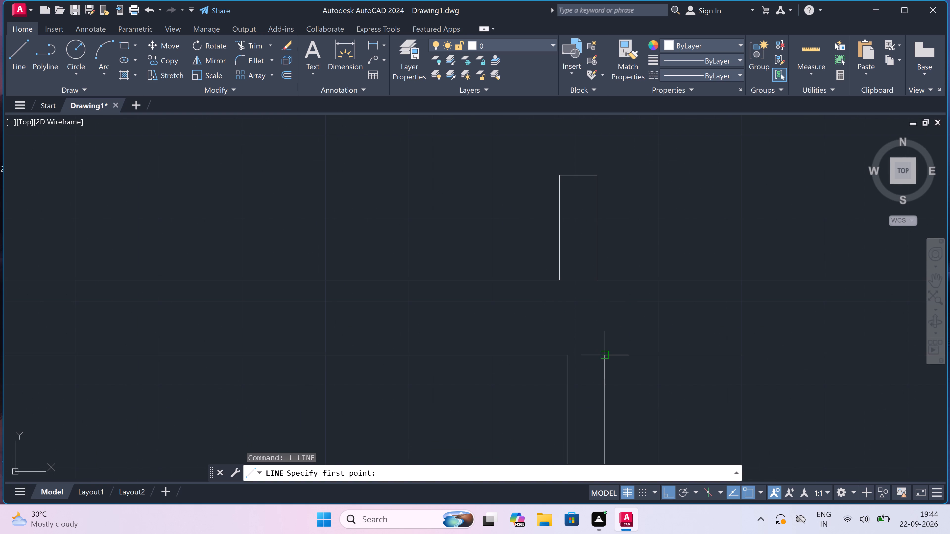
left_click(602, 353)
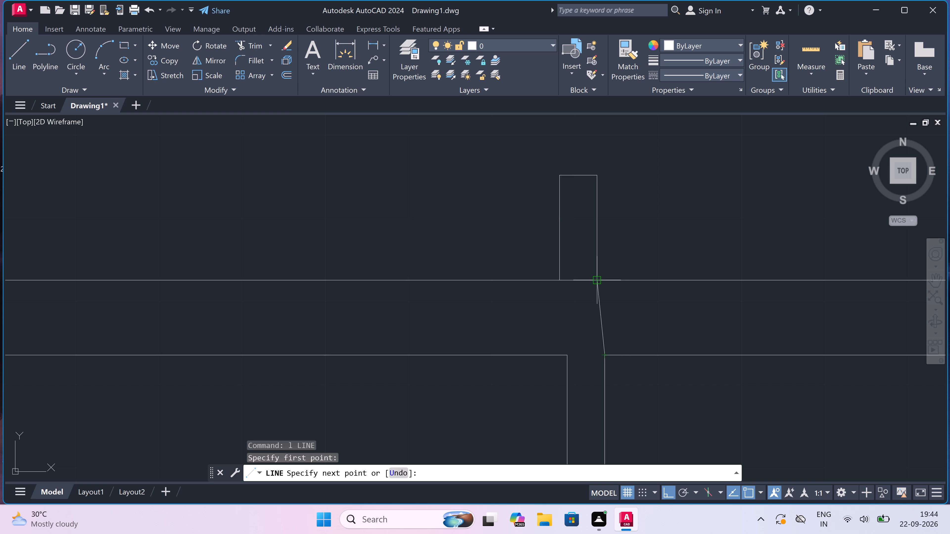
left_click(604, 279)
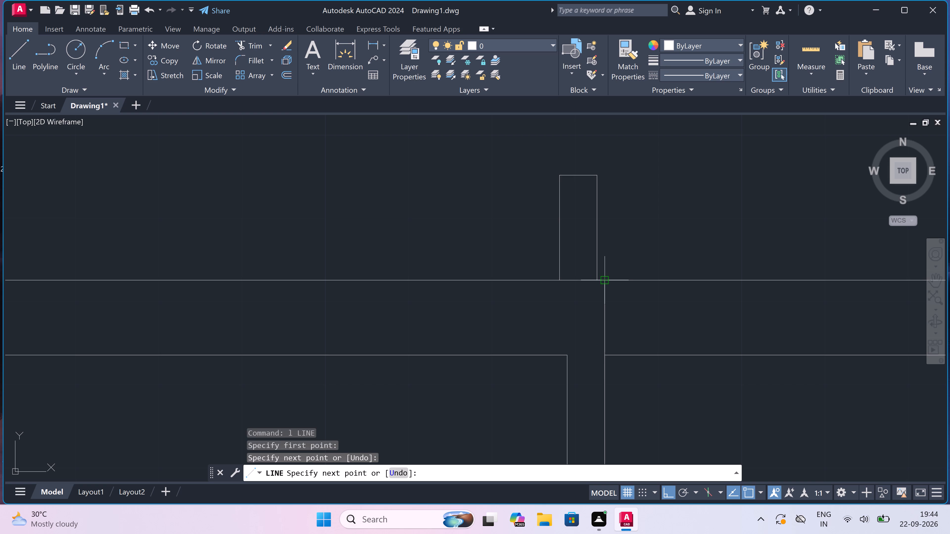
key("Escape")
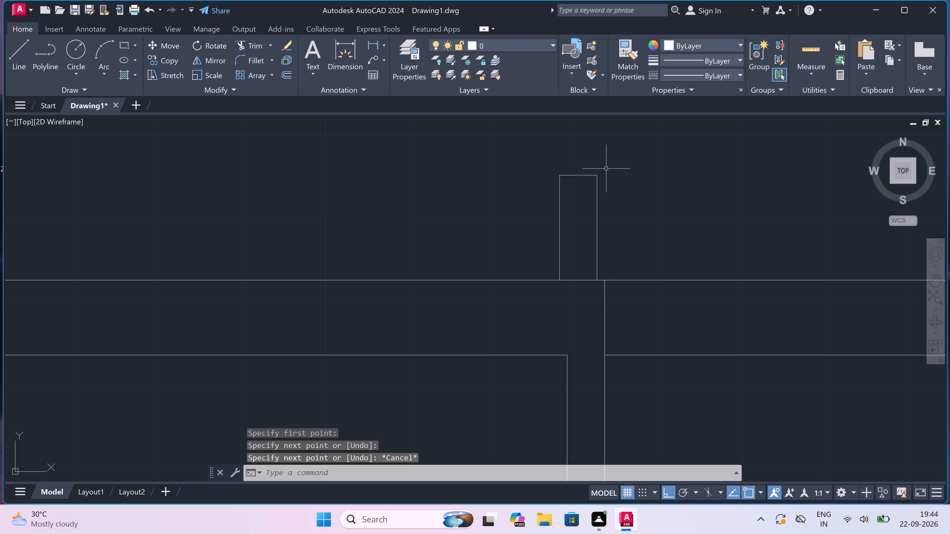
Move the third partition's stub outline so its right foot meets the upper end of the new vertical line.
left_click(607, 167)
left_click(514, 246)
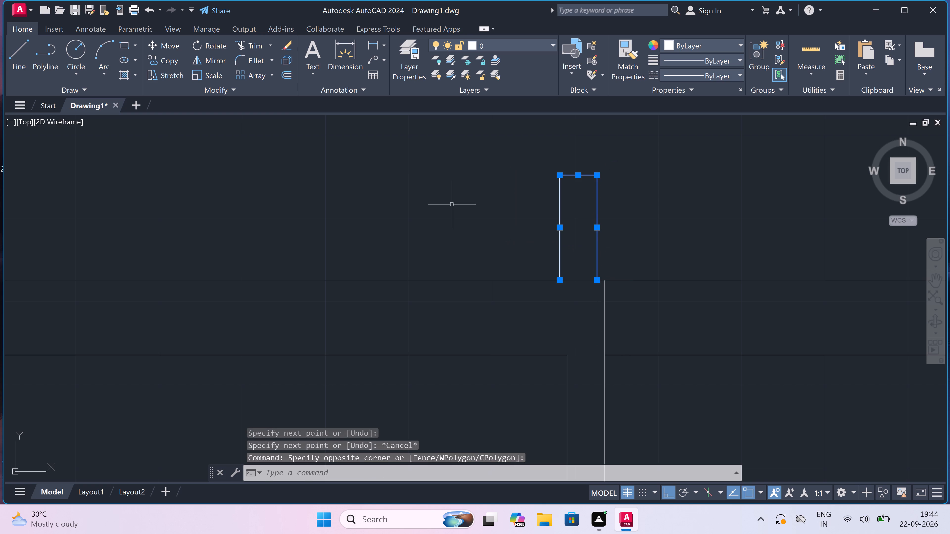
left_click(152, 41)
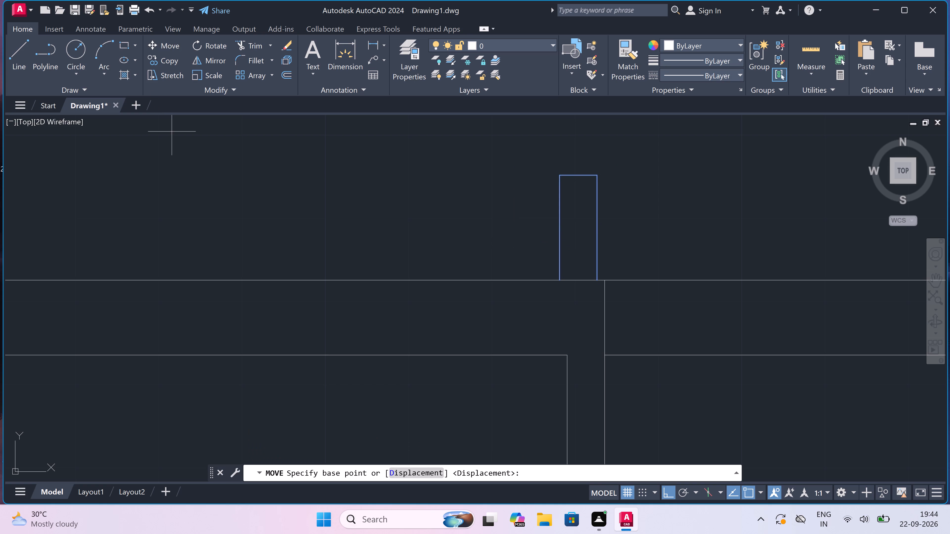
scroll(504, 249, "up", 1)
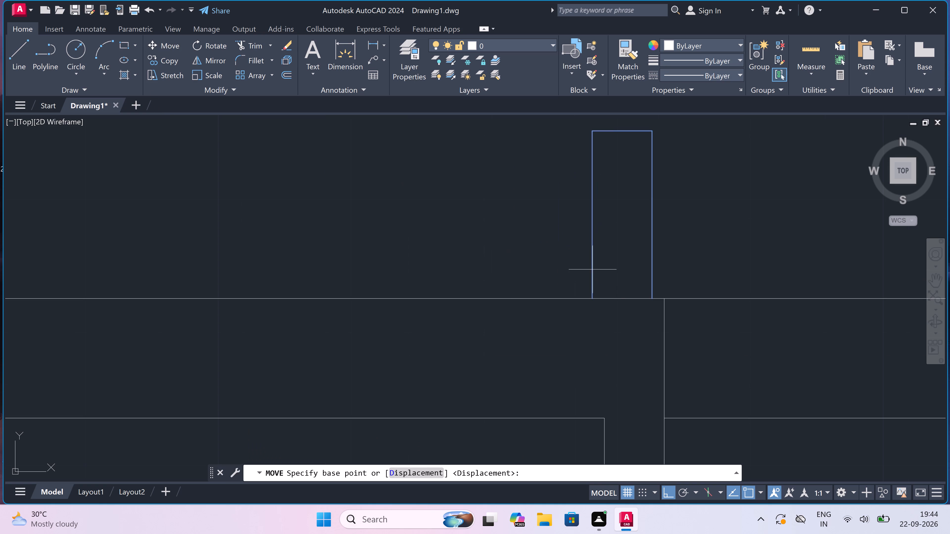
left_click(654, 296)
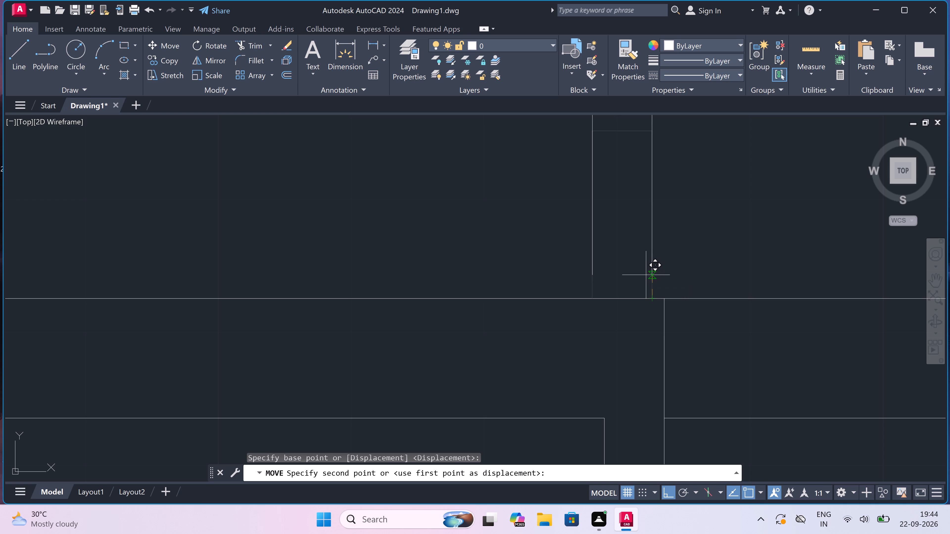
left_click(663, 296)
Trim the top outer wall's outer line between the two sides of the stub at the third vertical partition.
scroll(596, 248, "down", 2)
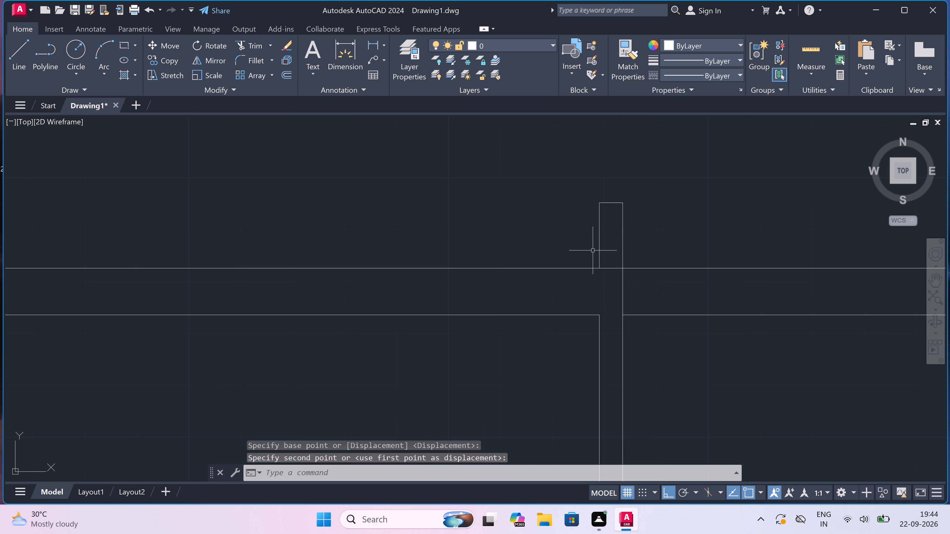
scroll(591, 253, "down", 1)
key("t")
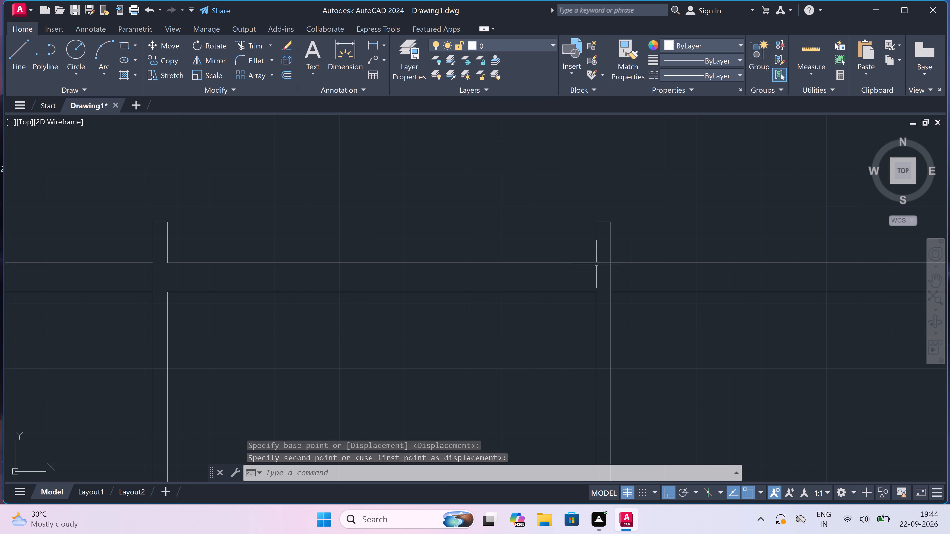
key("r")
key("space")
left_click(599, 263)
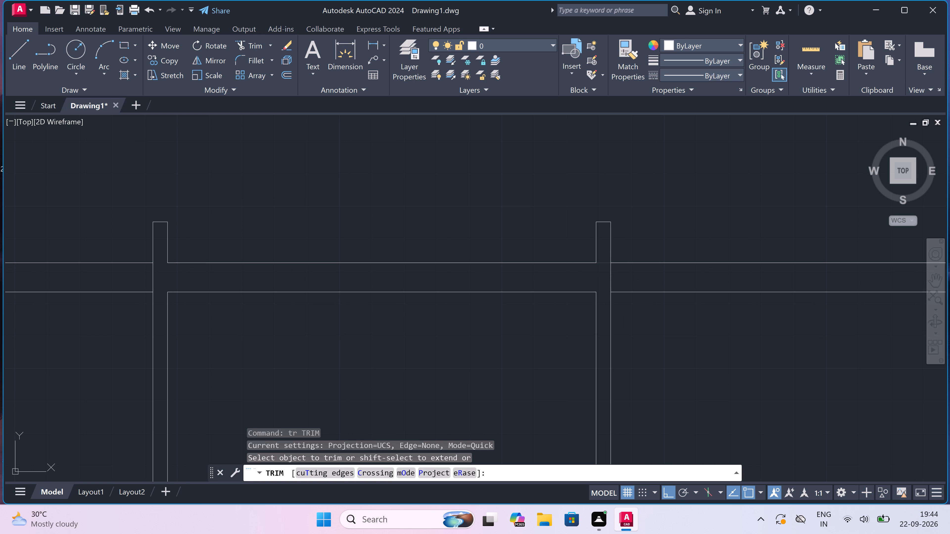
Trim away both lines of the top outer wall between the second and third vertical partitions.
scroll(565, 238, "down", 2)
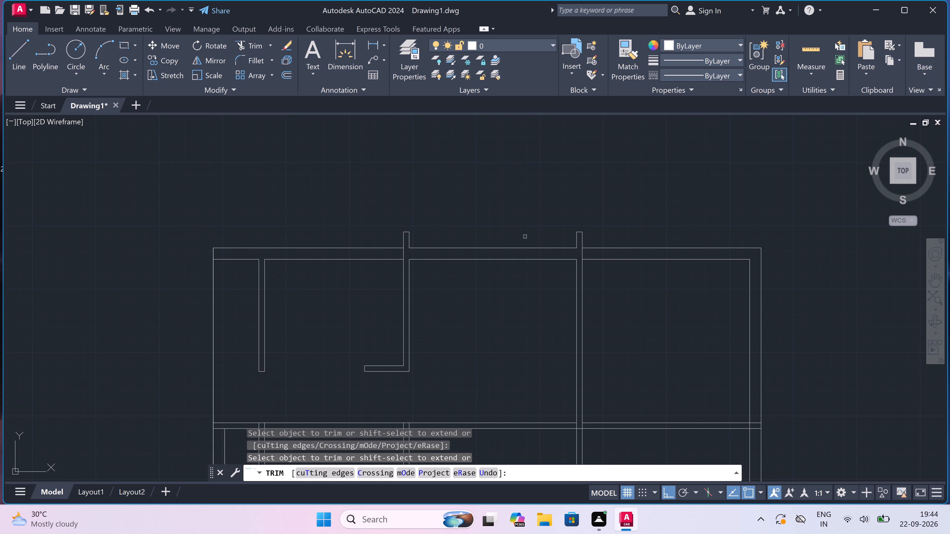
left_click_drag(503, 240, 504, 242)
left_click(505, 288)
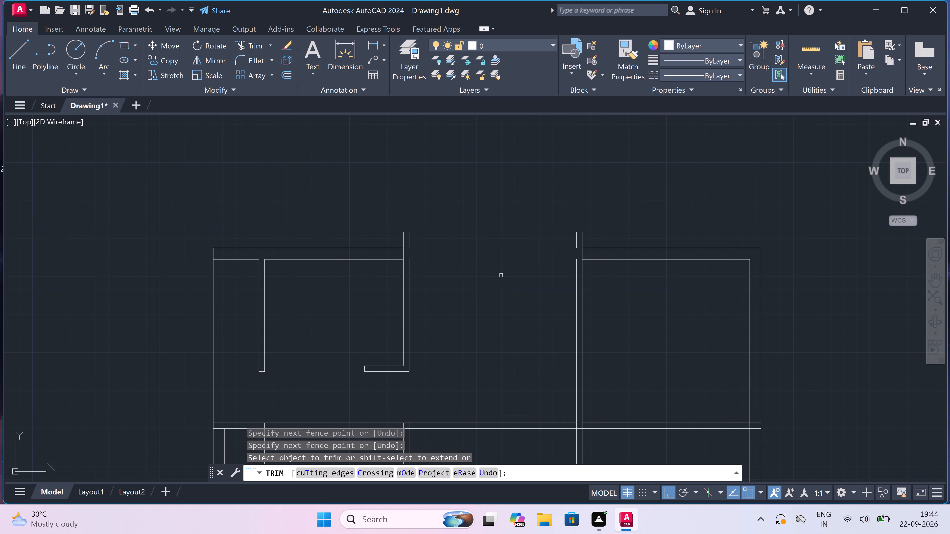
scroll(483, 249, "up", 1)
key("Escape")
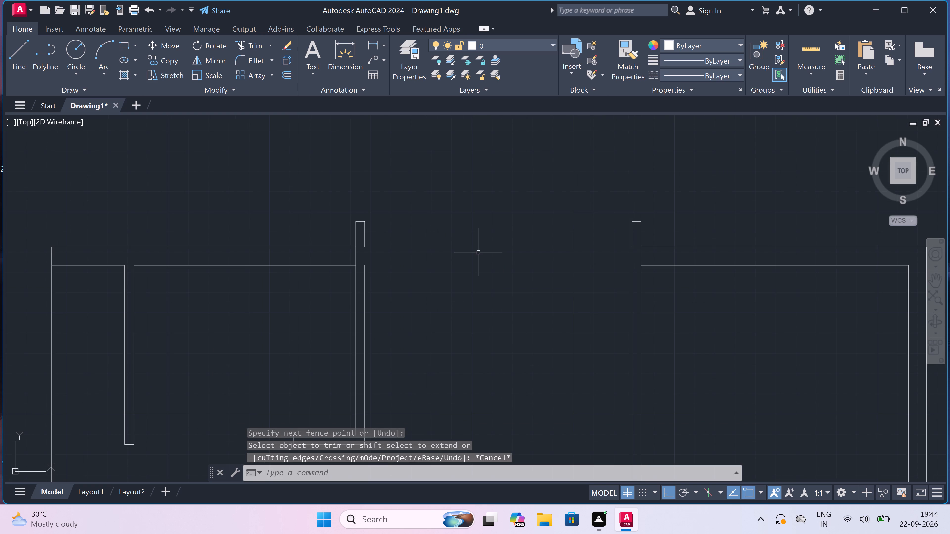
Draw a horizontal line joining the facing top corners of the second and third partitions' stubs.
key("o")
key("Escape")
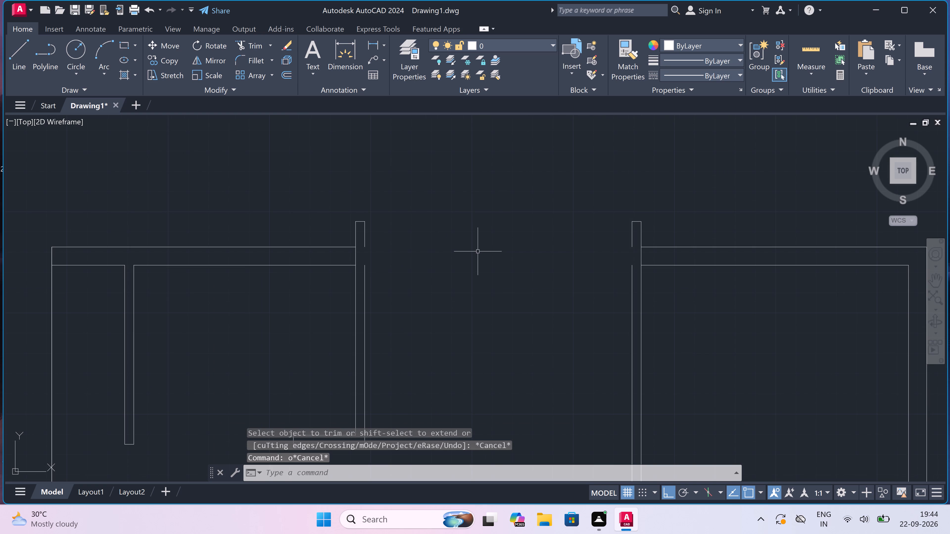
key("l")
key("space")
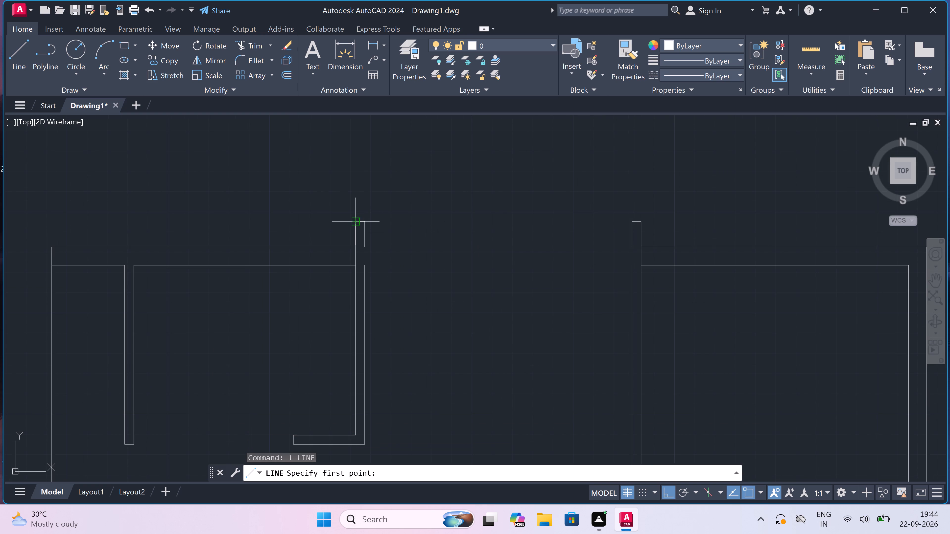
left_click(364, 222)
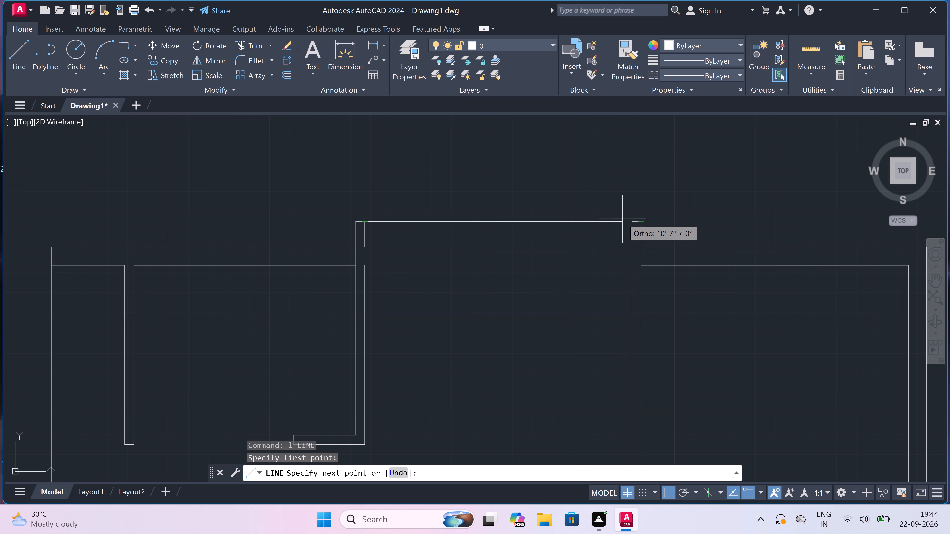
left_click(632, 220)
key("Escape")
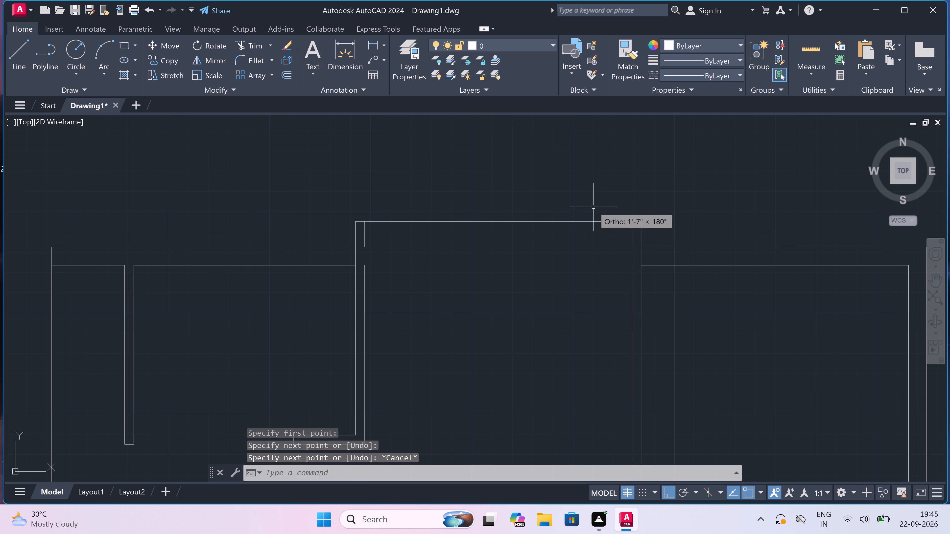
Extend the facing inner lines of the second and third partitions up through the wall gap to their stubs.
type("ex")
key("space")
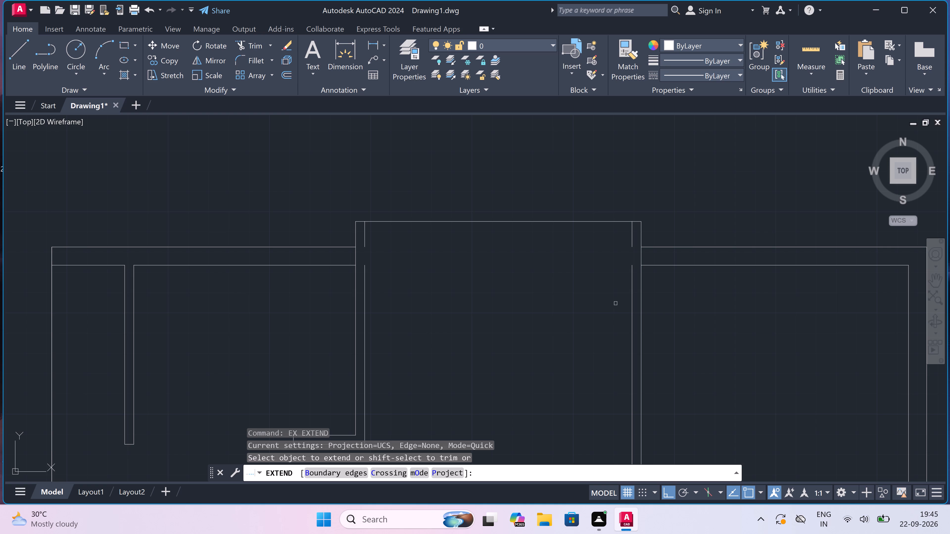
left_click(633, 272)
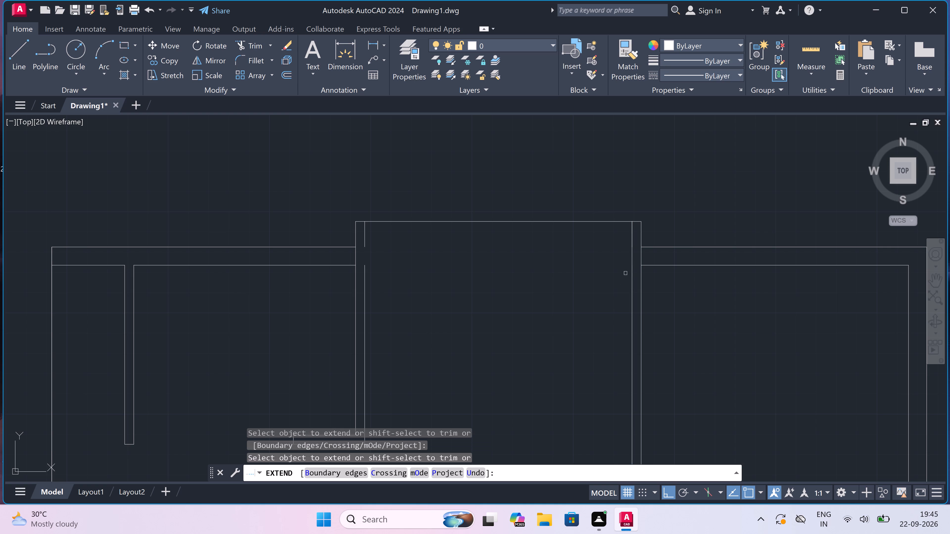
left_click(362, 285)
left_click(368, 281)
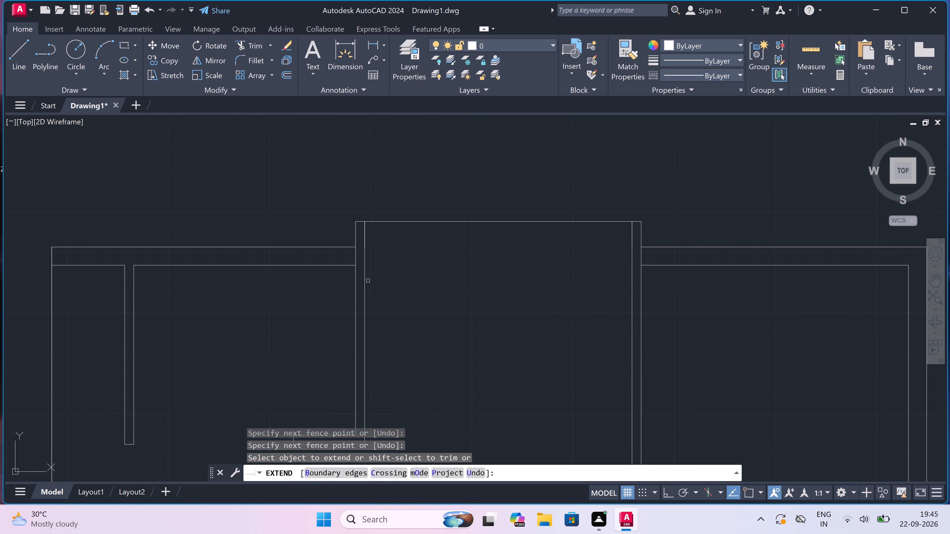
key("Escape")
Offset the horizontal line joining the two stub tops 3'6" downward into the room.
type("o")
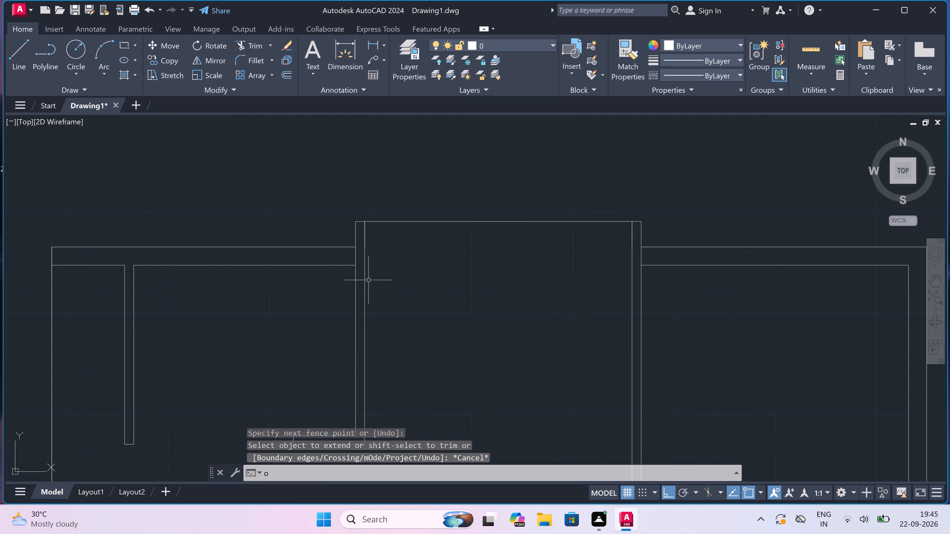
key("space")
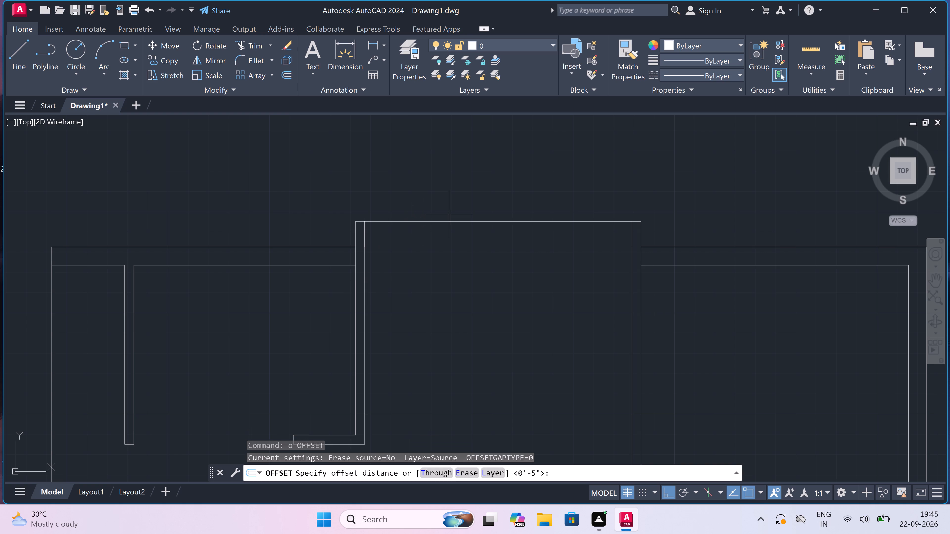
left_click(449, 219)
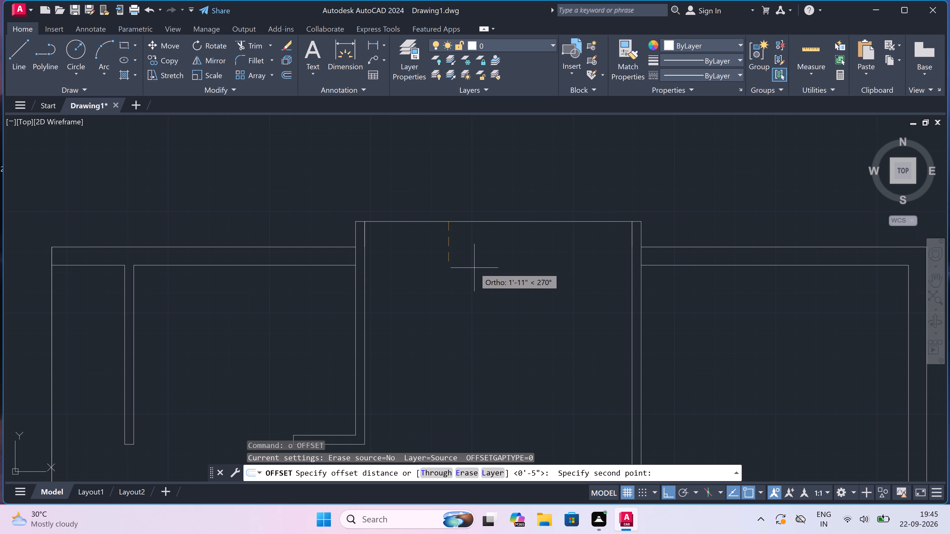
type("3'")
type("6\"")
key("space")
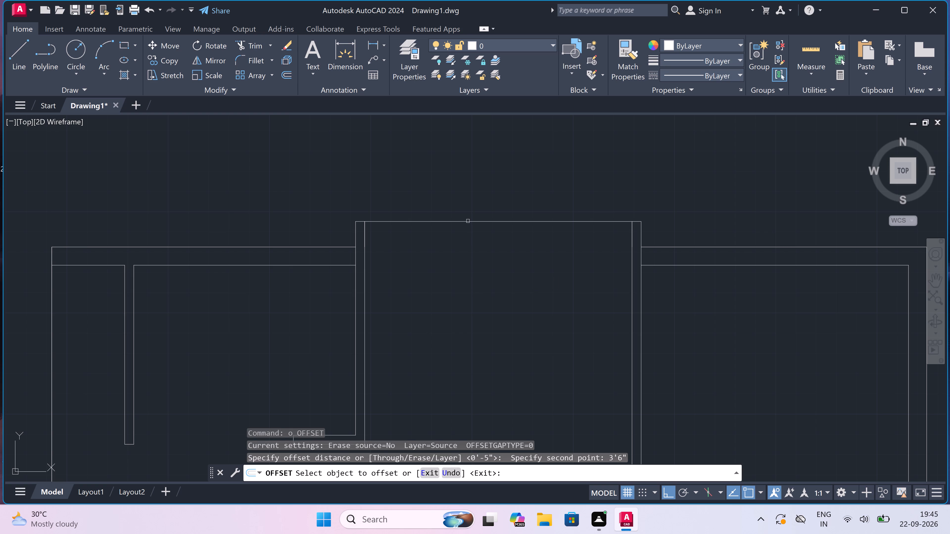
left_click_drag(468, 221, 468, 231)
left_click(473, 246)
key("Escape")
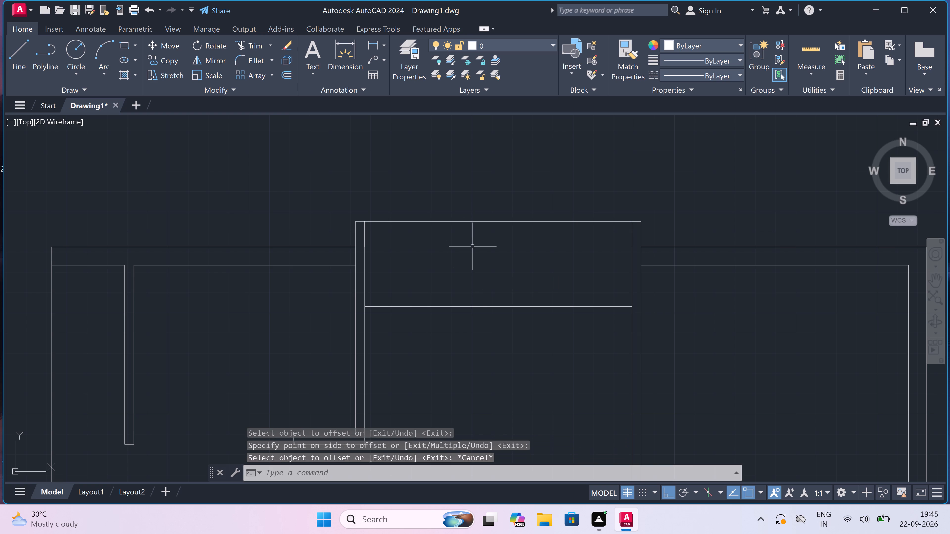
Offset the new horizontal line between the second and third partitions 4.5" downward to form a partition wall.
key("space")
left_click_drag(482, 303, 486, 318)
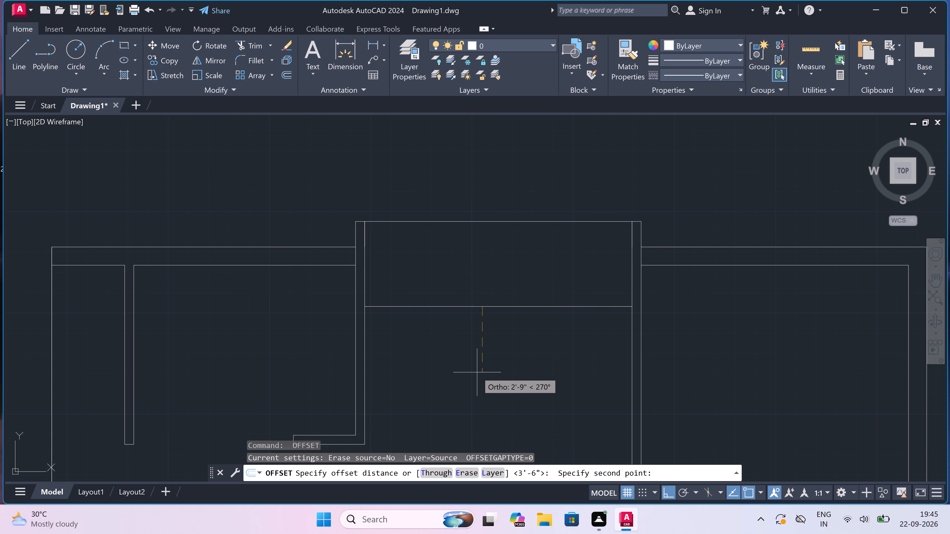
key("4")
type(".5")
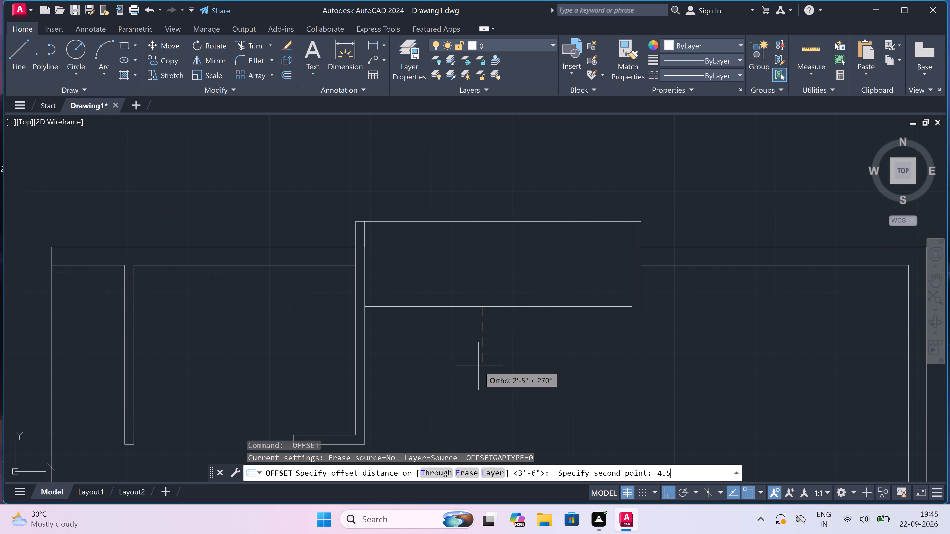
key("shift+quotedbl")
key("space")
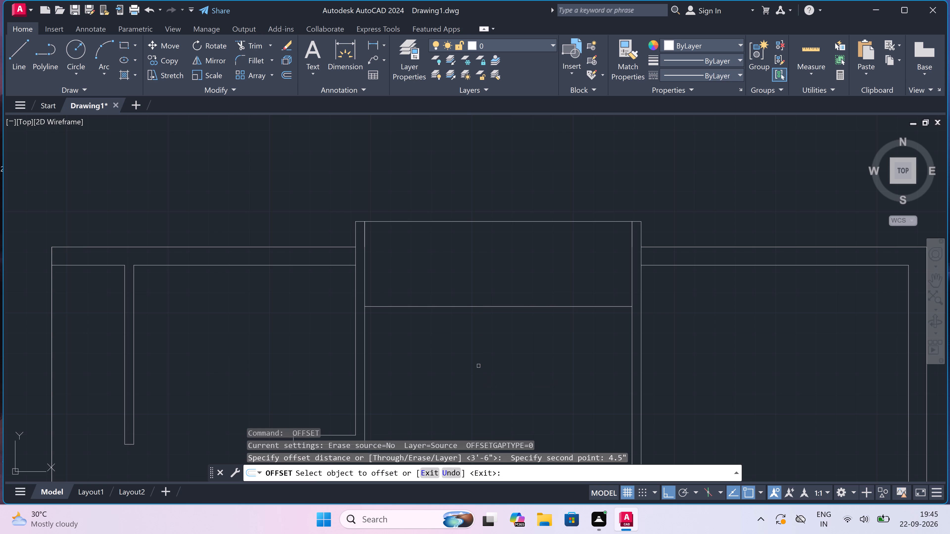
left_click_drag(479, 308, 479, 311)
left_click(480, 344)
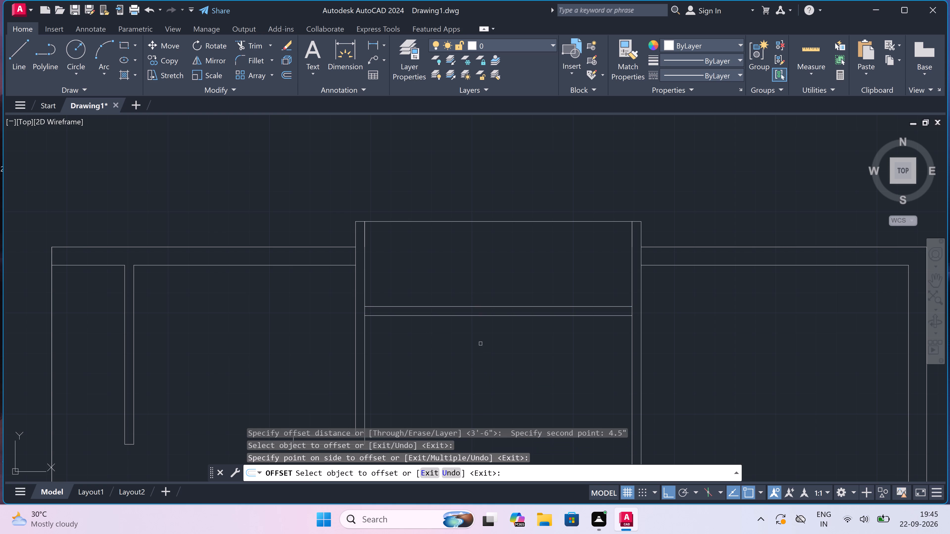
key("Escape")
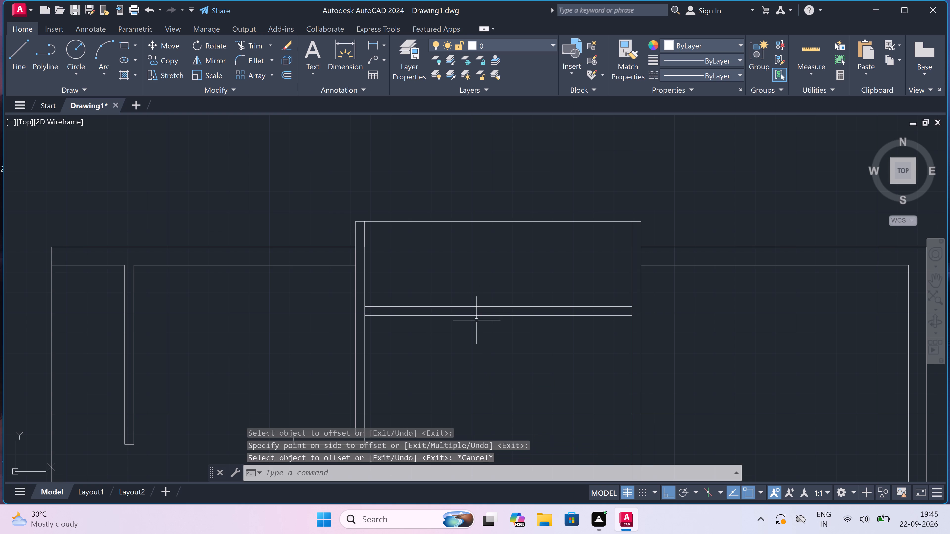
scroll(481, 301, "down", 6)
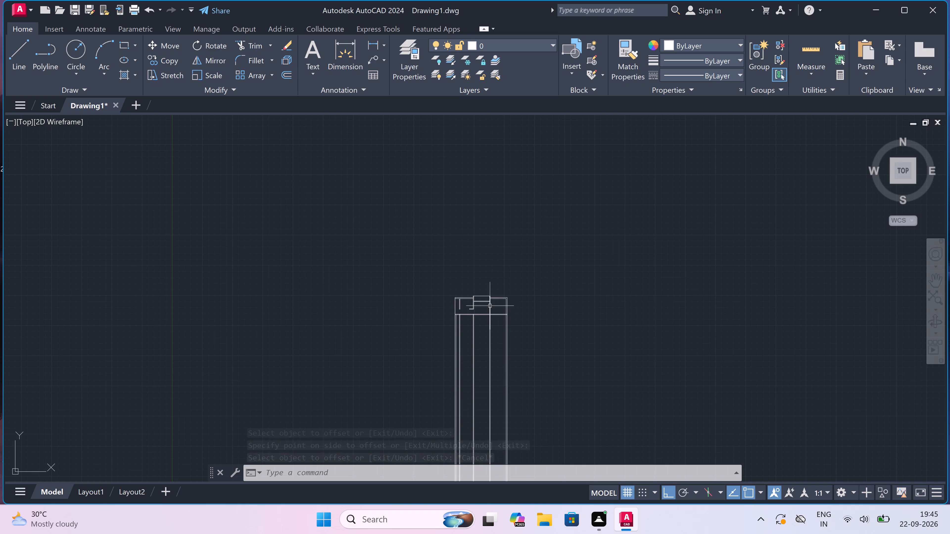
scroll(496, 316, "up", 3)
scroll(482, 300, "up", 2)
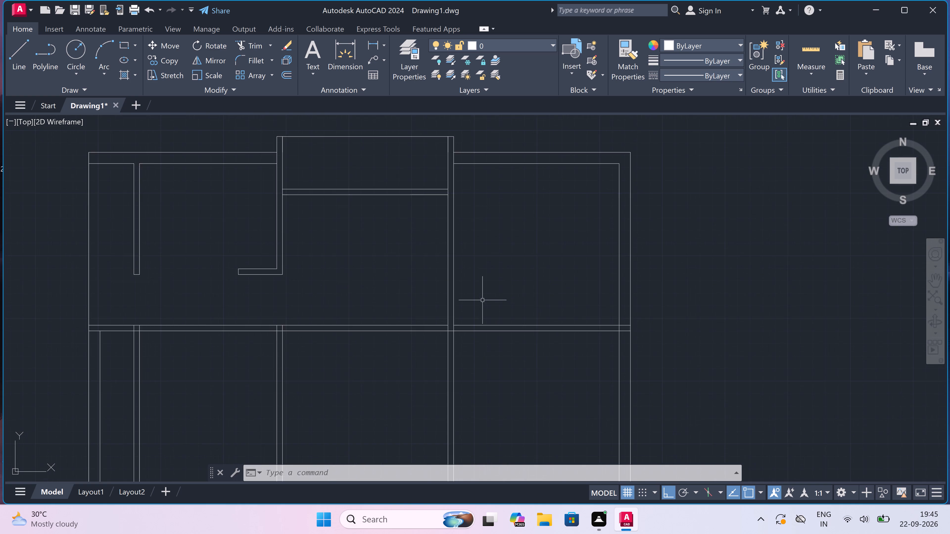
Draw the door's hinge jamb across the horizontal wall just right of the third partition, with a 2" stop and a 3' leaf line upward.
scroll(482, 300, "up", 1)
scroll(483, 300, "down", 1)
key("l")
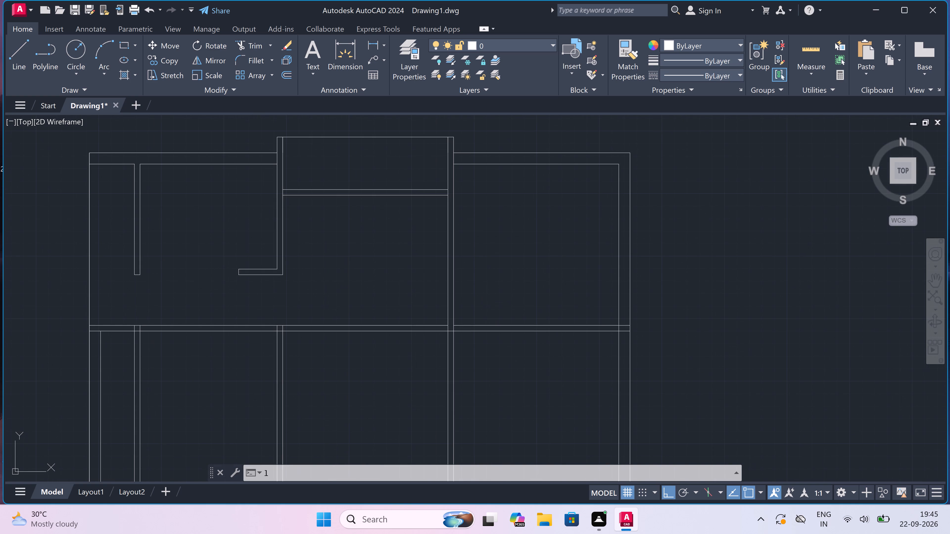
key("space")
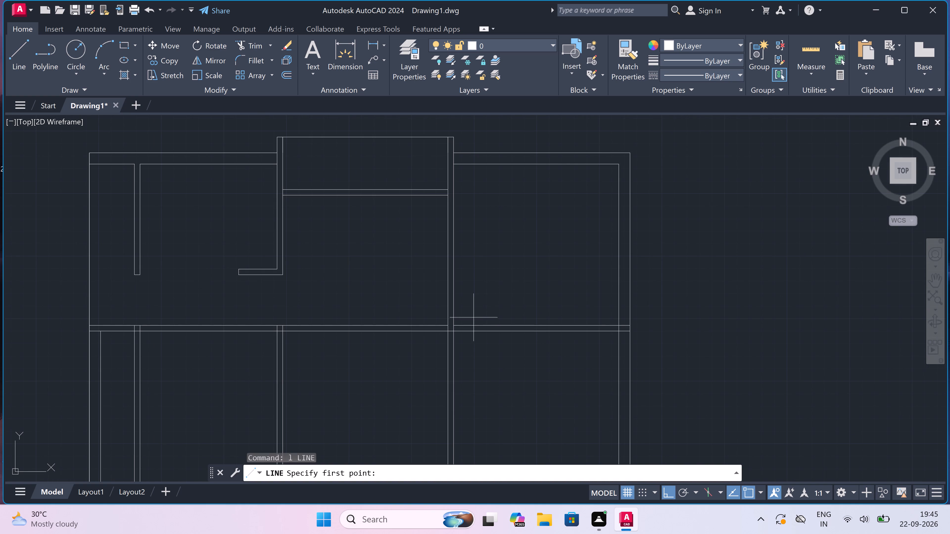
scroll(469, 324, "up", 2)
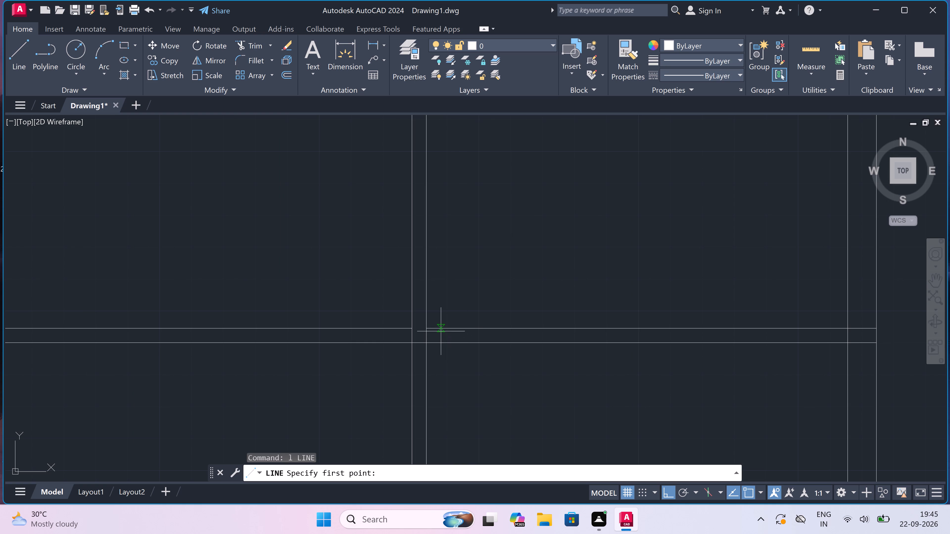
left_click(443, 328)
left_click(446, 340)
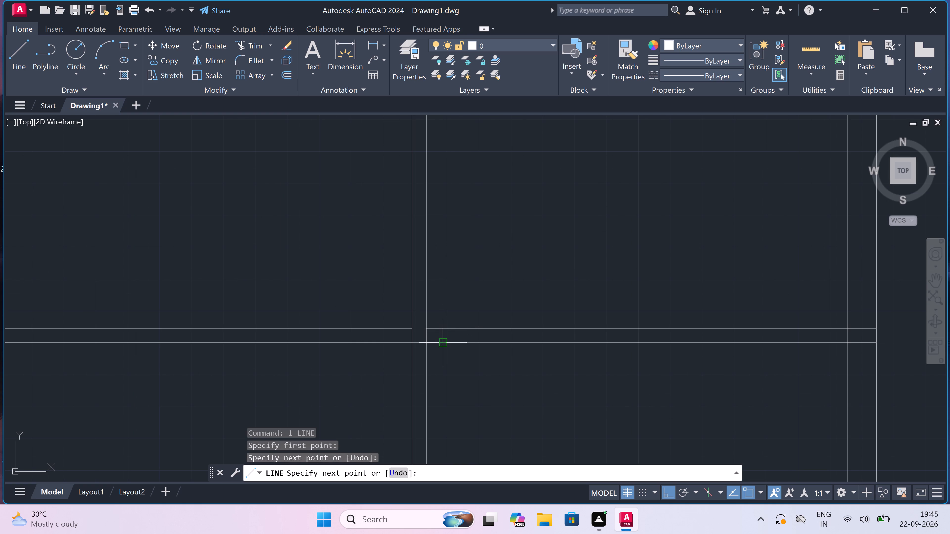
left_click(447, 335)
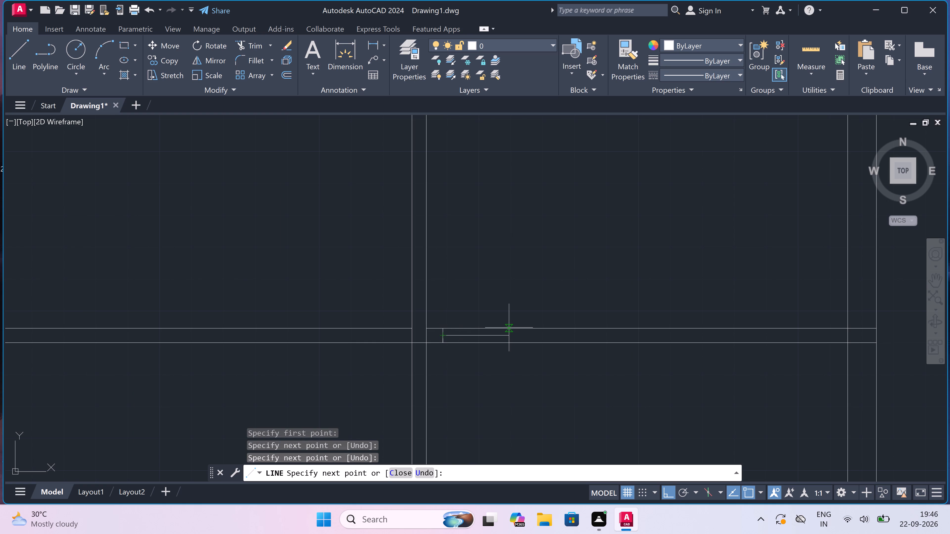
type("2\"")
key("space")
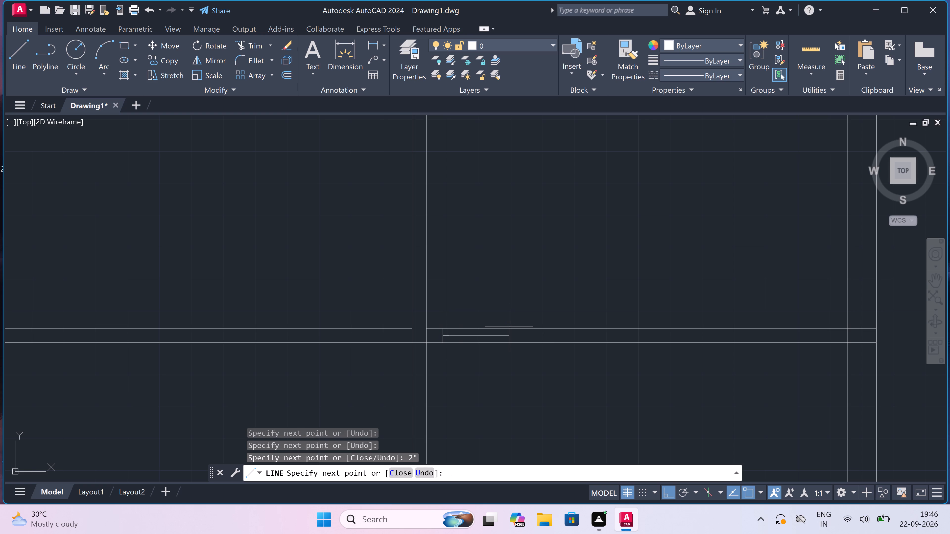
type("3'")
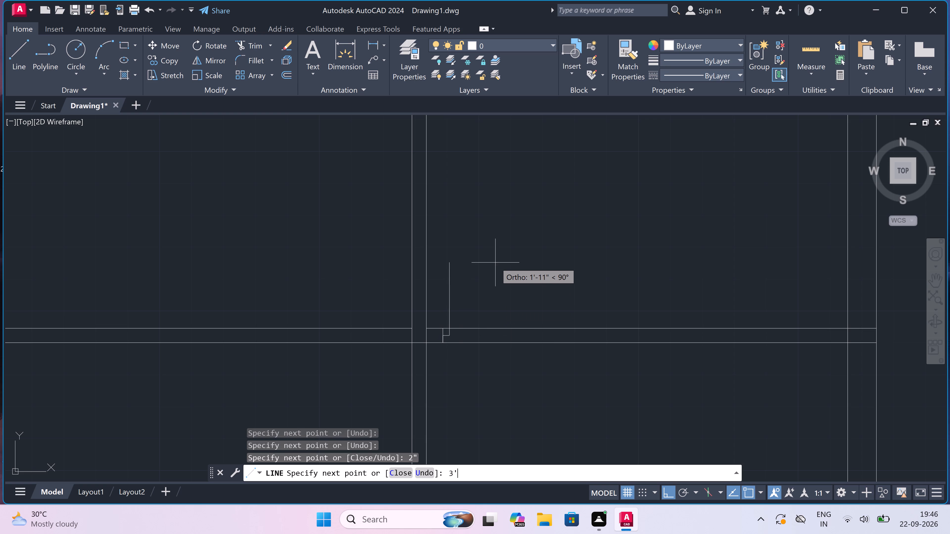
key("space")
key("Escape")
Draw the opposite door jamb across the horizontal wall with a 2" stop line pointing back toward the leaf.
key("space")
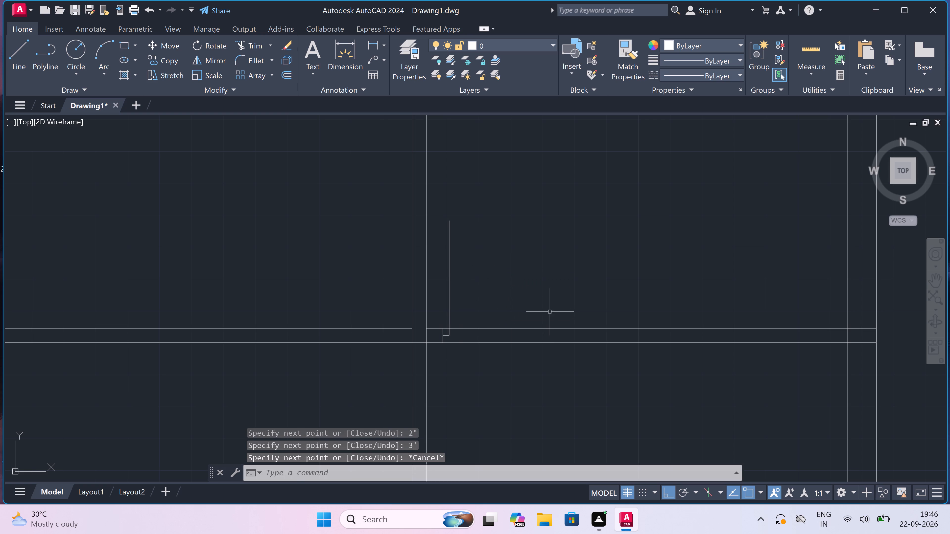
left_click(552, 326)
left_click(554, 338)
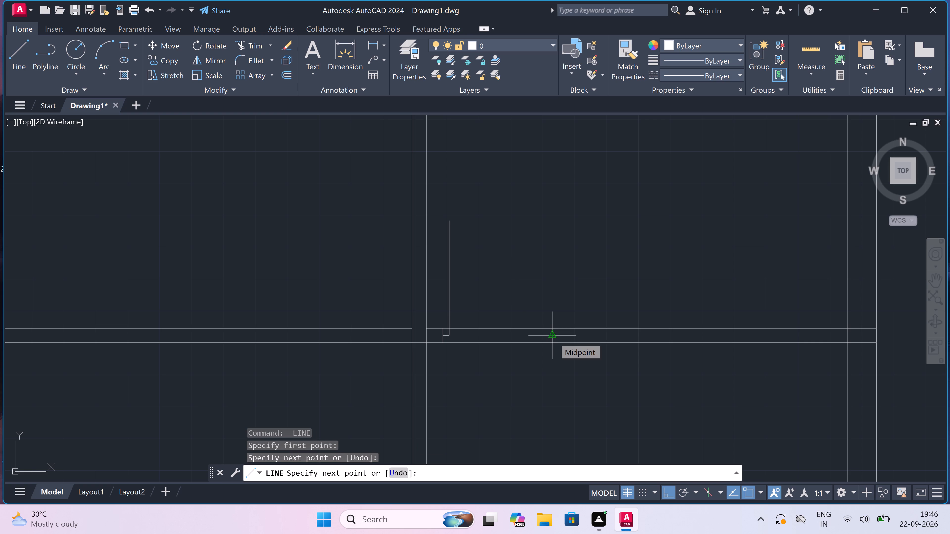
scroll(554, 338, "up", 1)
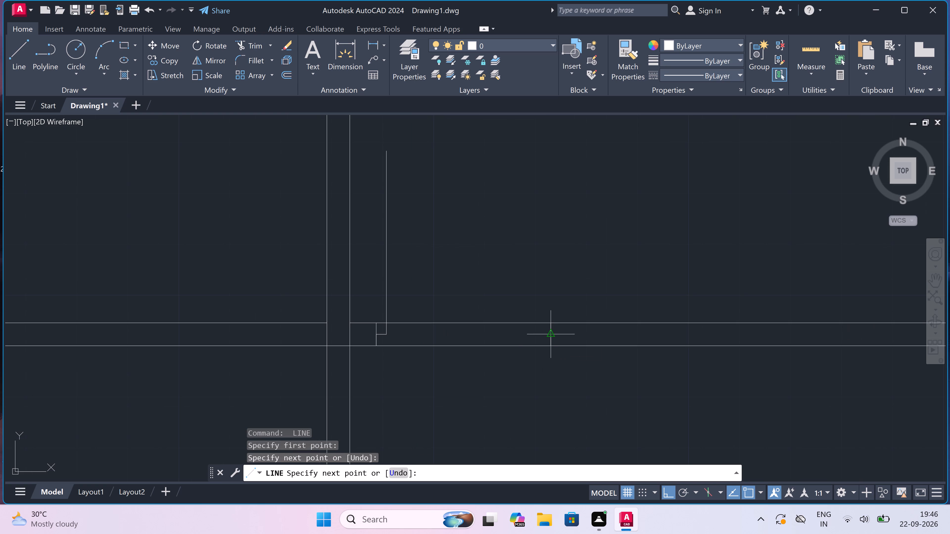
left_click(554, 338)
type("2\"")
key("space")
key("Escape")
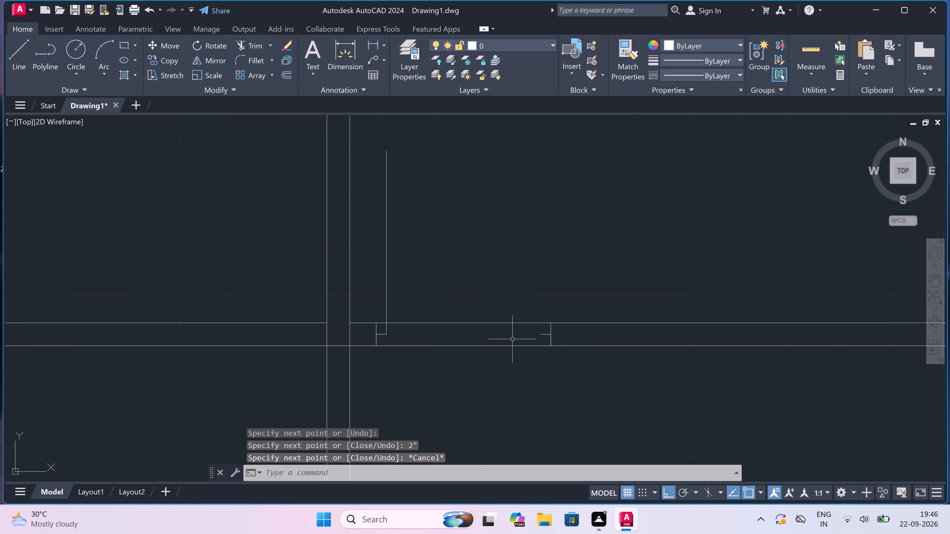
Draw the door swing with a Start, End, Direction arc from the leaf's top end to the opposite jamb's stop, with a horizontal start tangent.
left_click(105, 72)
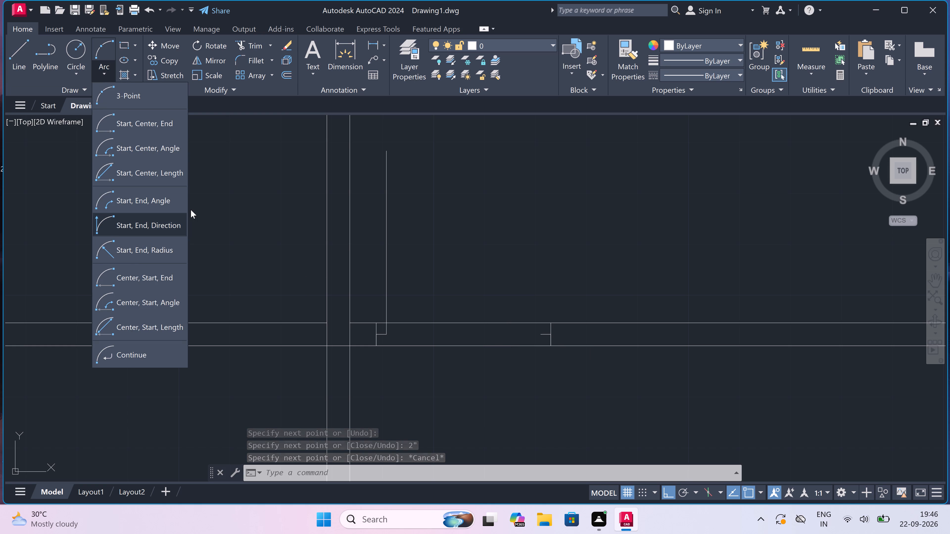
left_click(172, 224)
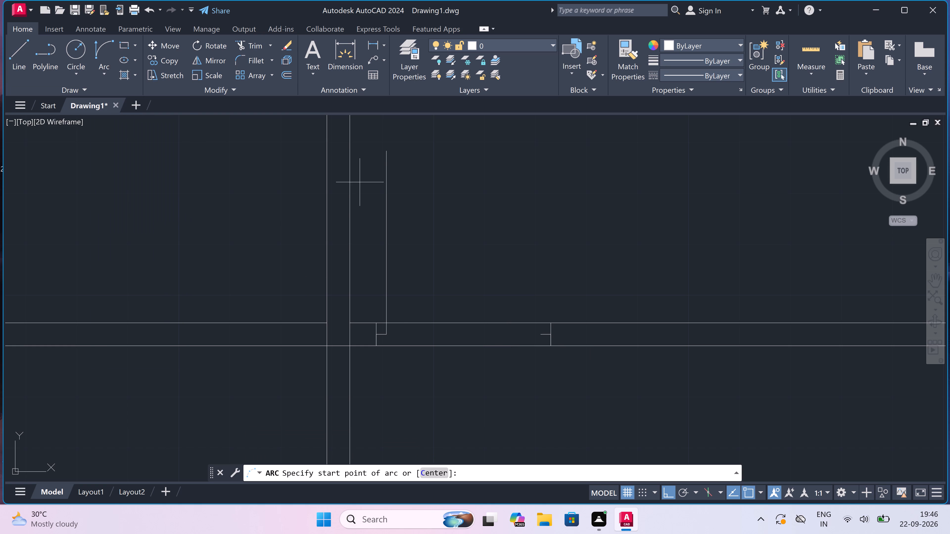
left_click(385, 149)
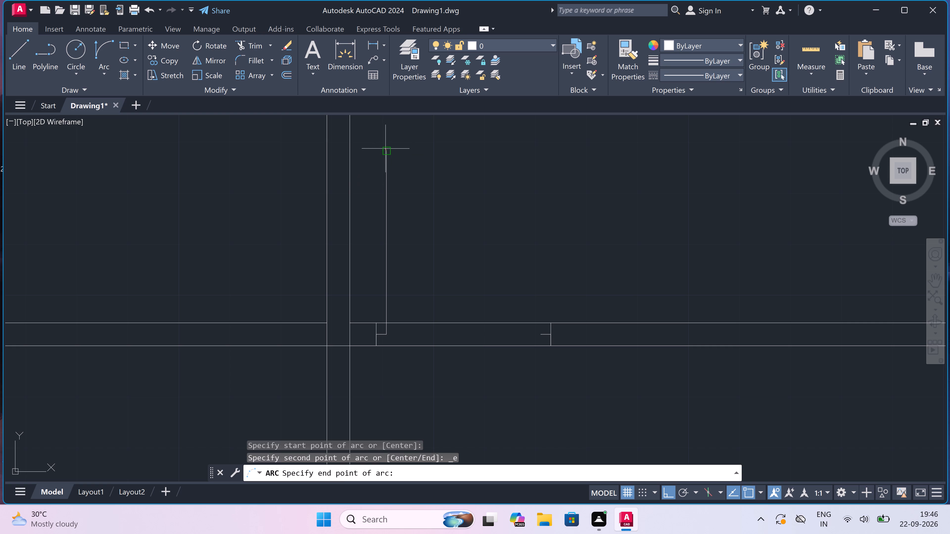
left_click(536, 337)
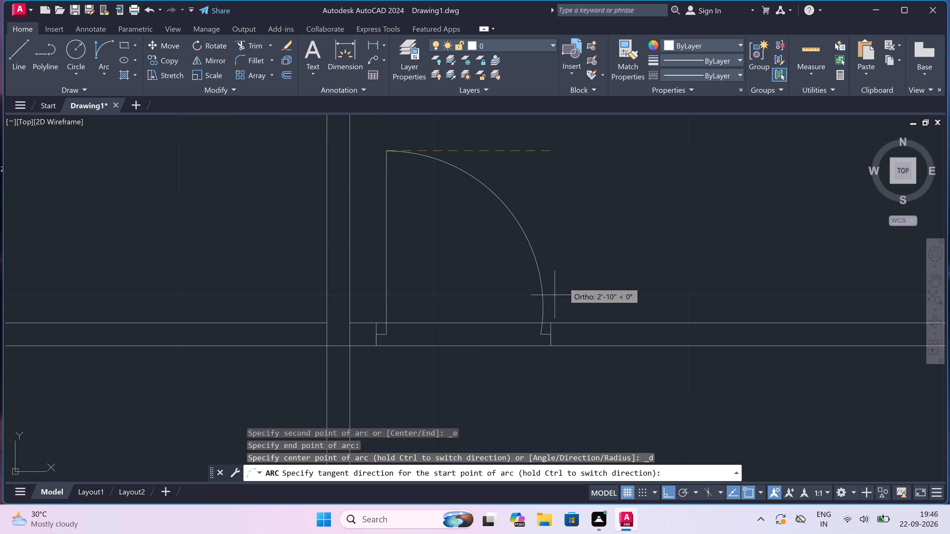
left_click(568, 276)
Trim both horizontal wall lines between the two door jambs to open the doorway.
scroll(557, 267, "down", 3)
scroll(535, 294, "up", 1)
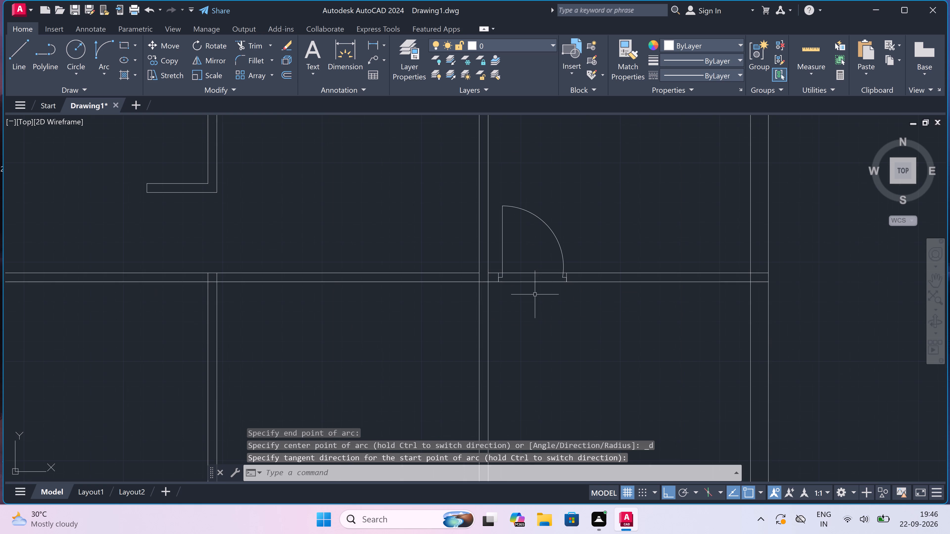
type("tr")
key("space")
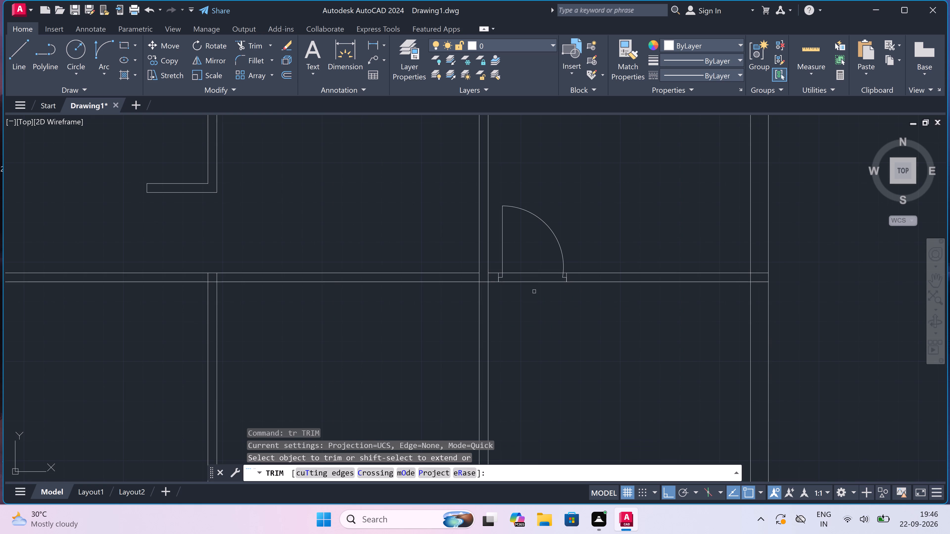
left_click_drag(522, 262, 523, 264)
left_click(526, 298)
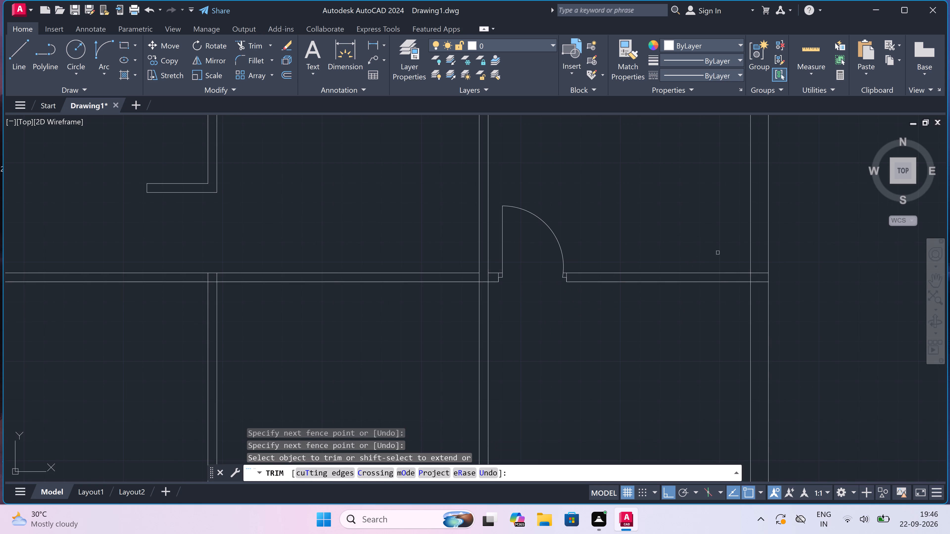
Trim the horizontal wall's junction with the right outer wall, removing the overlapping line ends and the inner wall line between them.
scroll(760, 273, "up", 2)
scroll(763, 297, "up", 1)
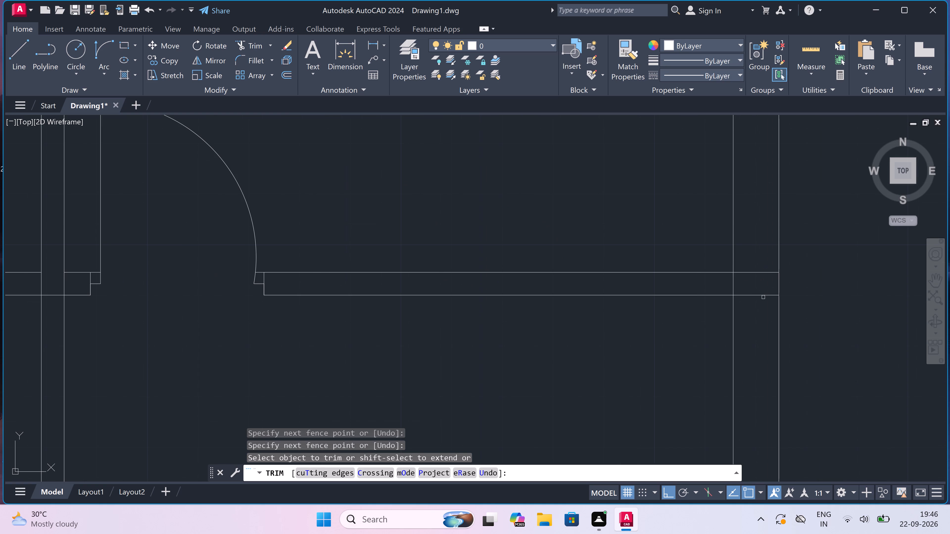
scroll(763, 297, "up", 1)
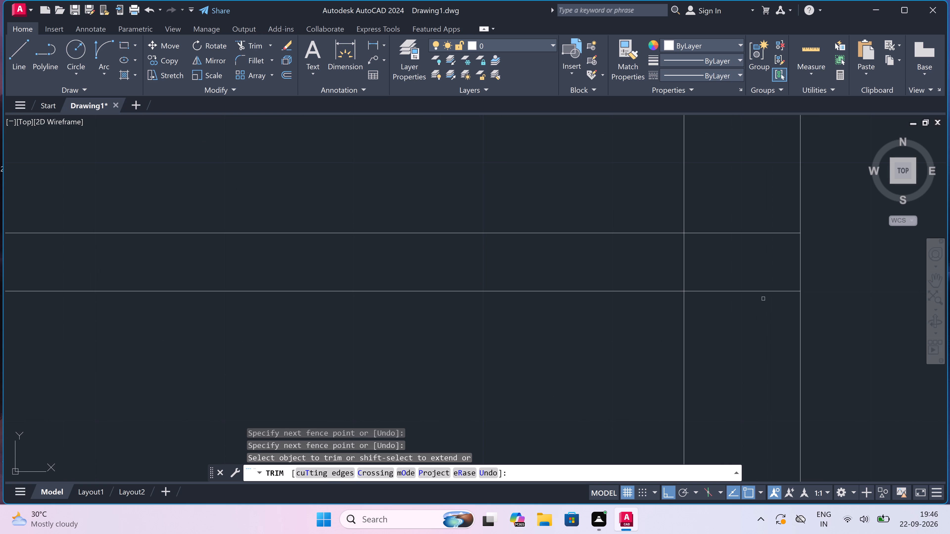
left_click_drag(759, 318, 758, 314)
left_click(731, 225)
left_click(728, 250)
left_click(661, 271)
scroll(661, 271, "down", 4)
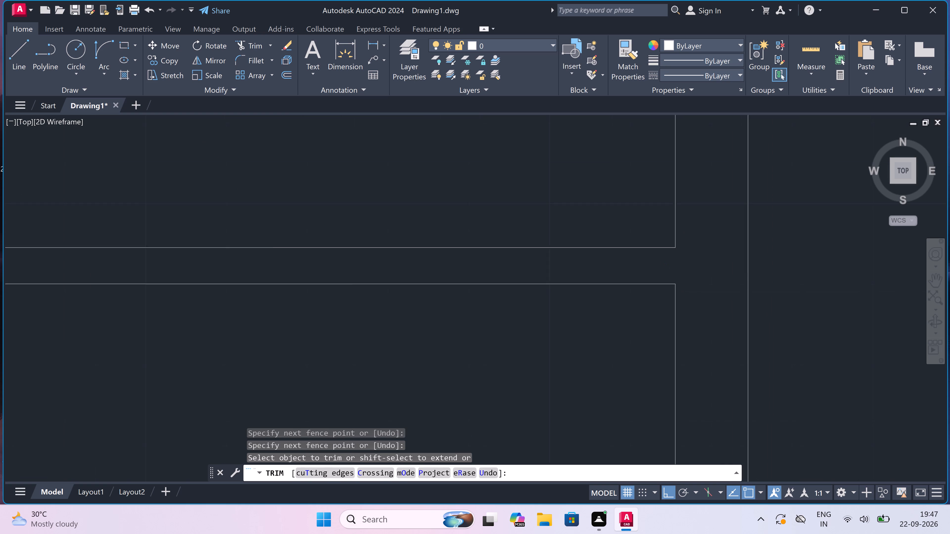
Trim the third partition's right-hand line between the two lines of the top outer wall to open the junction.
scroll(661, 271, "down", 2)
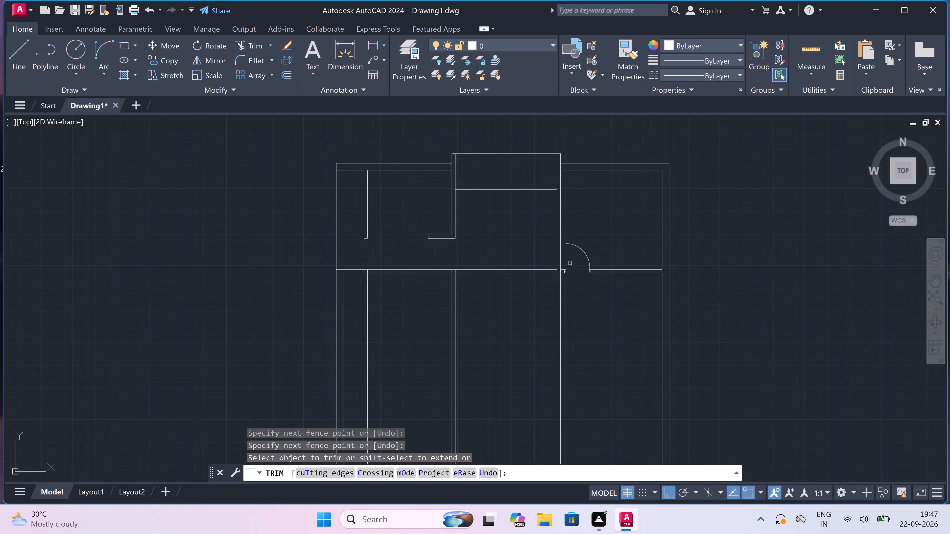
scroll(554, 160, "up", 2)
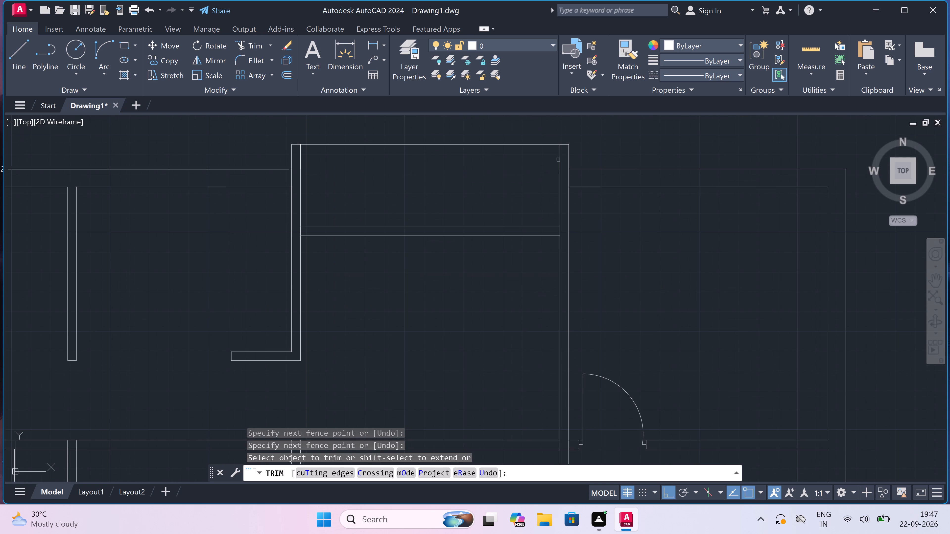
scroll(566, 177, "up", 2)
left_click_drag(566, 176, 569, 176)
left_click(576, 176)
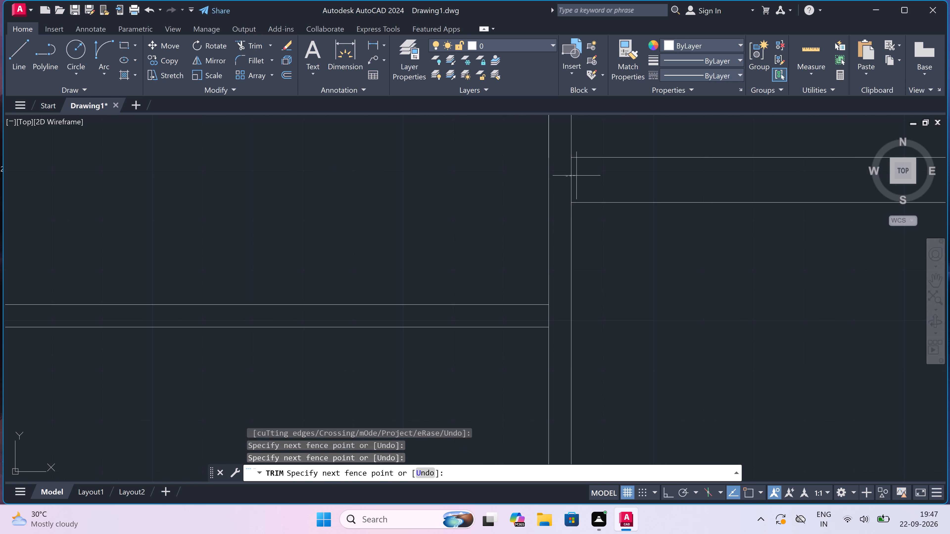
scroll(576, 175, "down", 5)
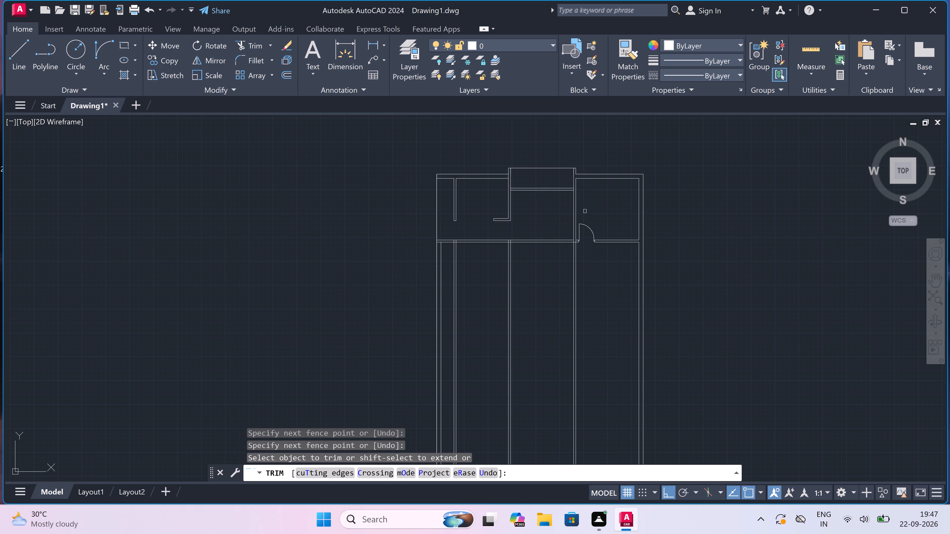
Trim the third partition's right-hand line between the two horizontal wall lines beside the door, and end the trimming.
scroll(574, 242, "up", 6)
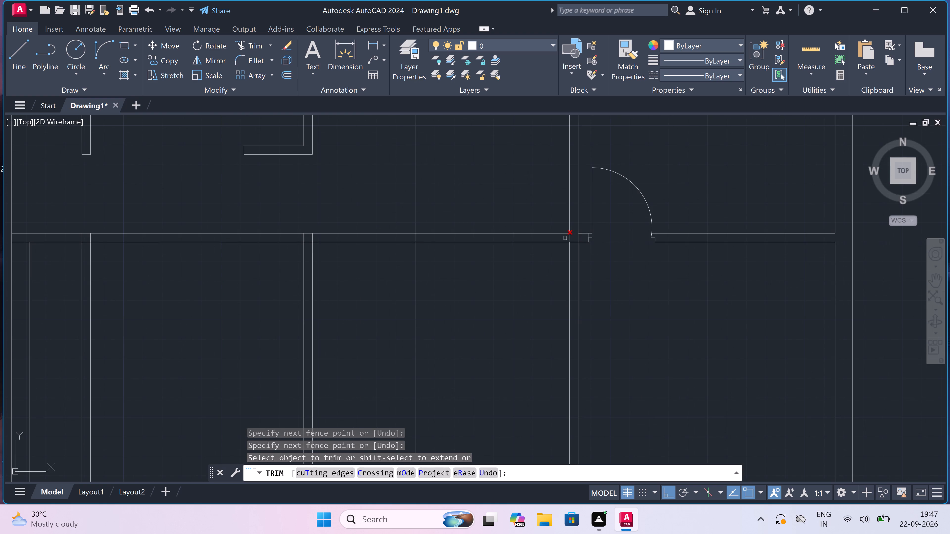
scroll(565, 237, "up", 1)
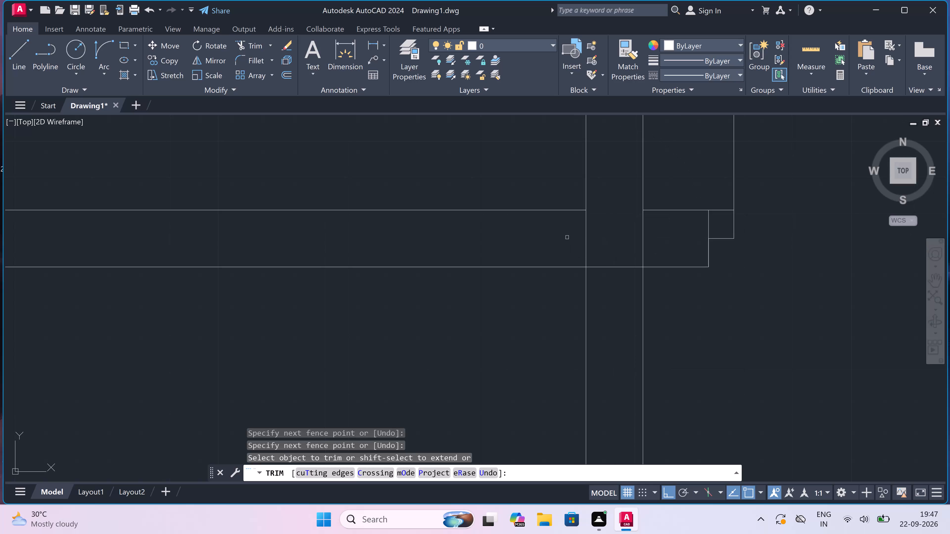
left_click_drag(609, 231, 612, 231)
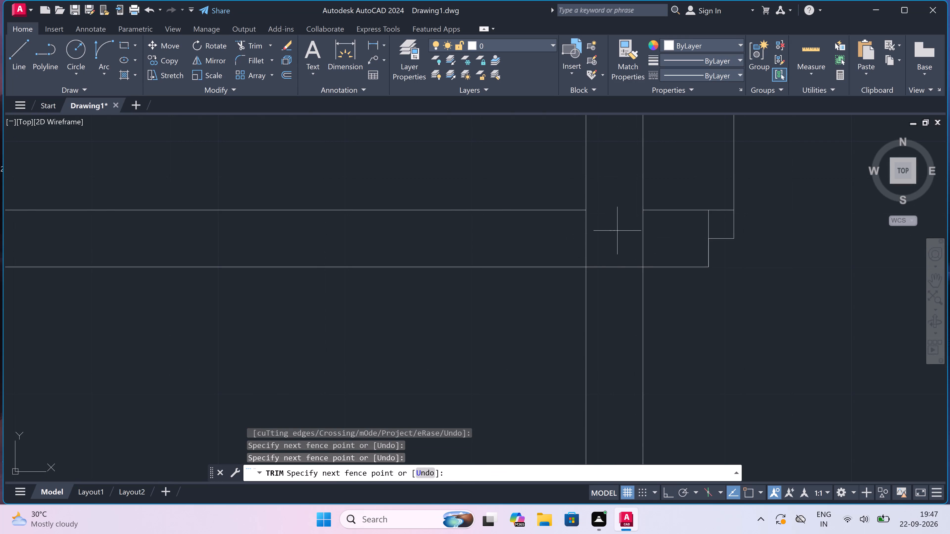
left_click(654, 226)
scroll(639, 227, "down", 3)
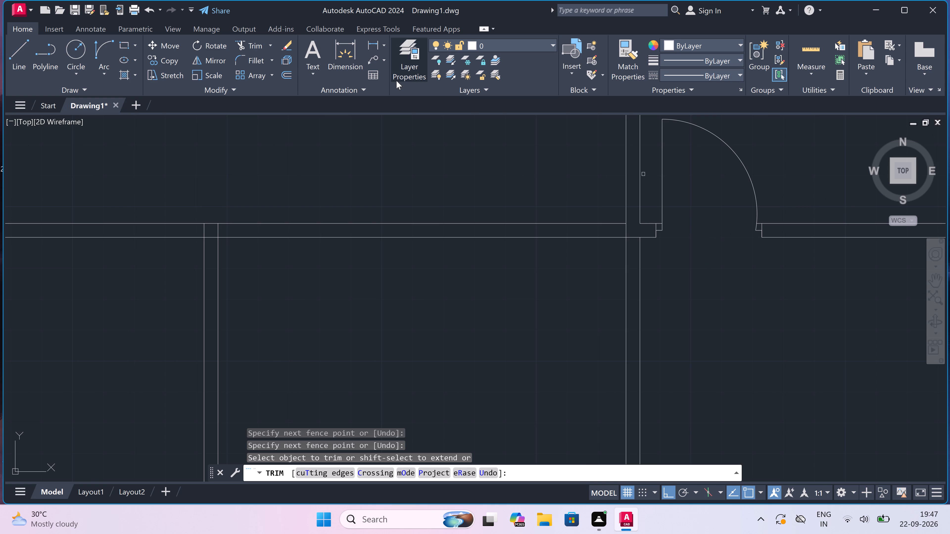
scroll(399, 182, "down", 1)
scroll(409, 200, "down", 5)
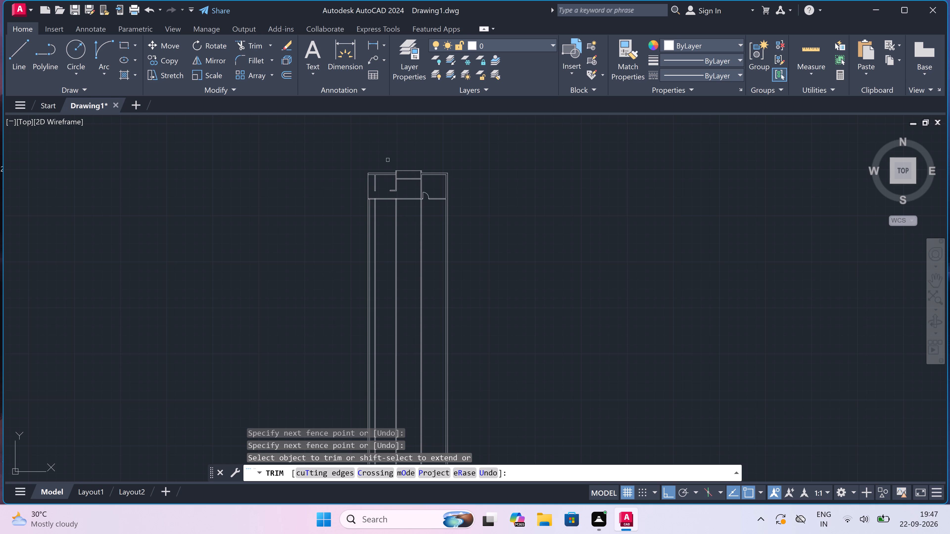
scroll(381, 169, "up", 3)
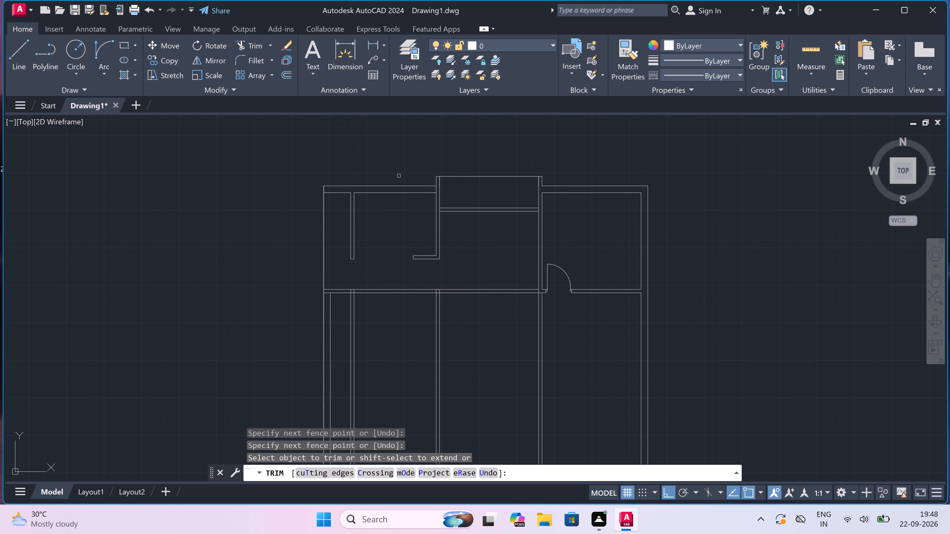
key("Escape")
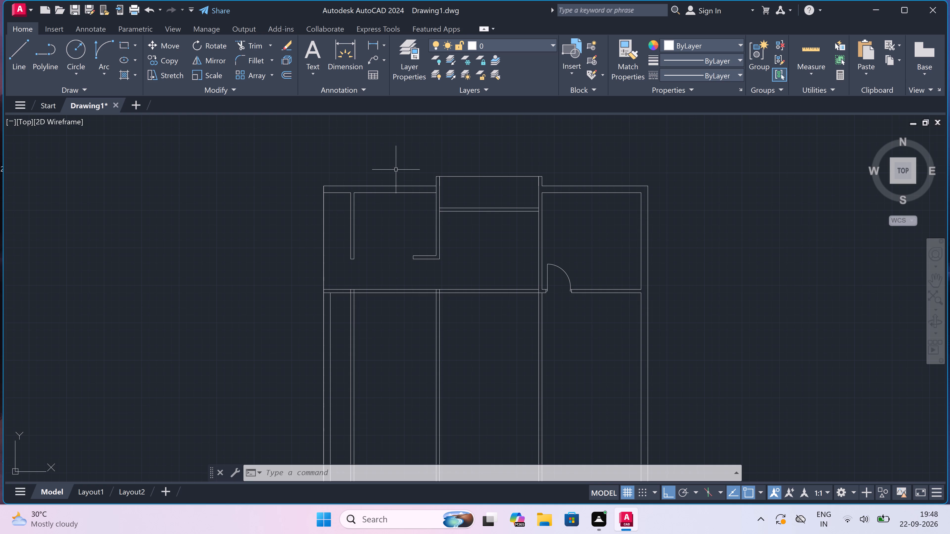
scroll(396, 169, "down", 1)
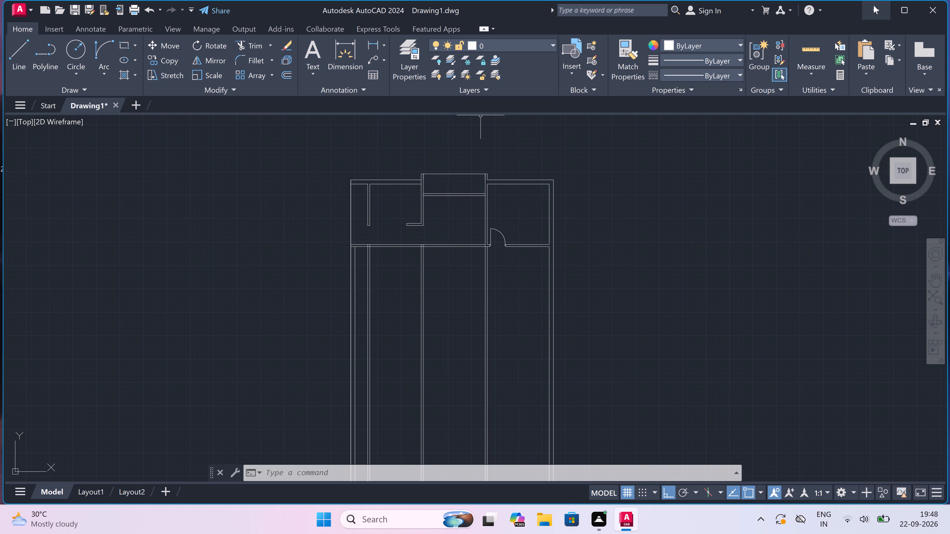
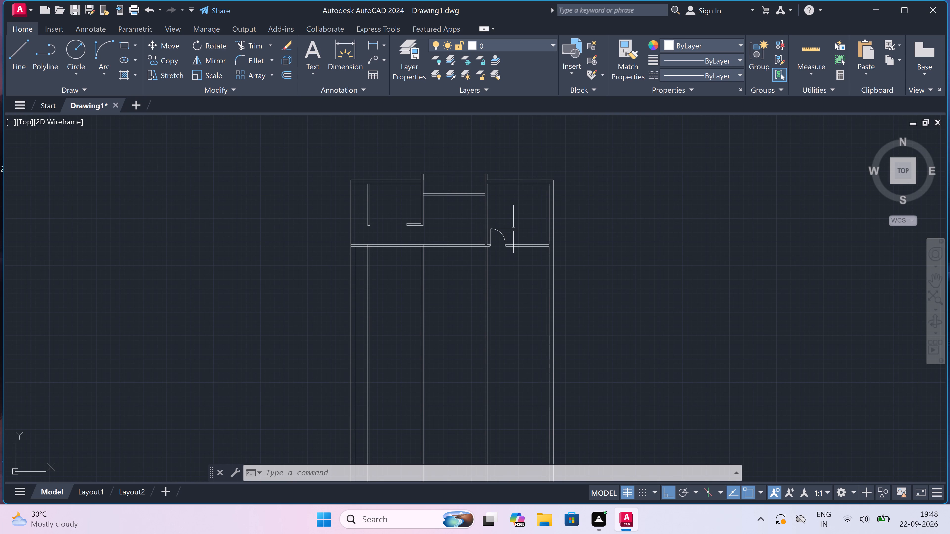
Draw a wall stub 1'-6" long and 4.5" thick projecting from the third partition's left line into the middle room.
scroll(513, 228, "down", 1)
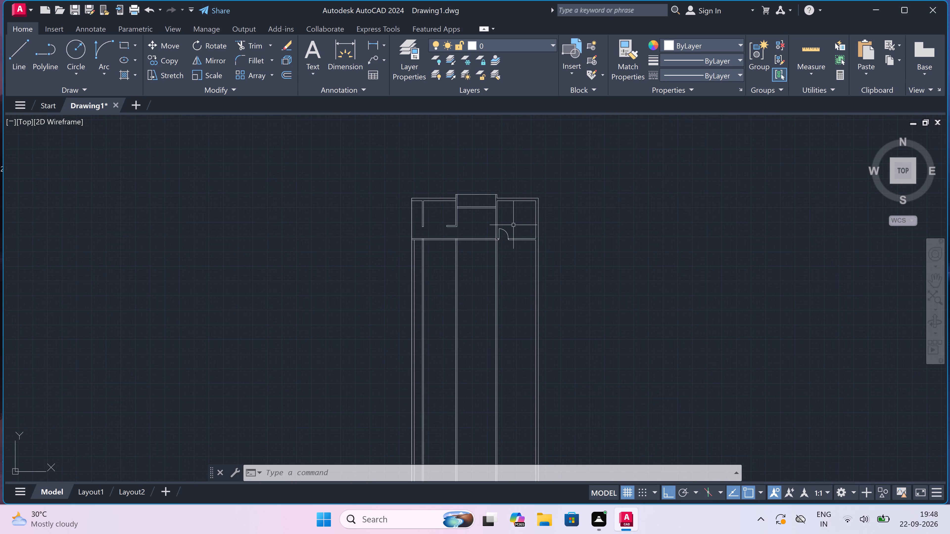
scroll(515, 220, "up", 3)
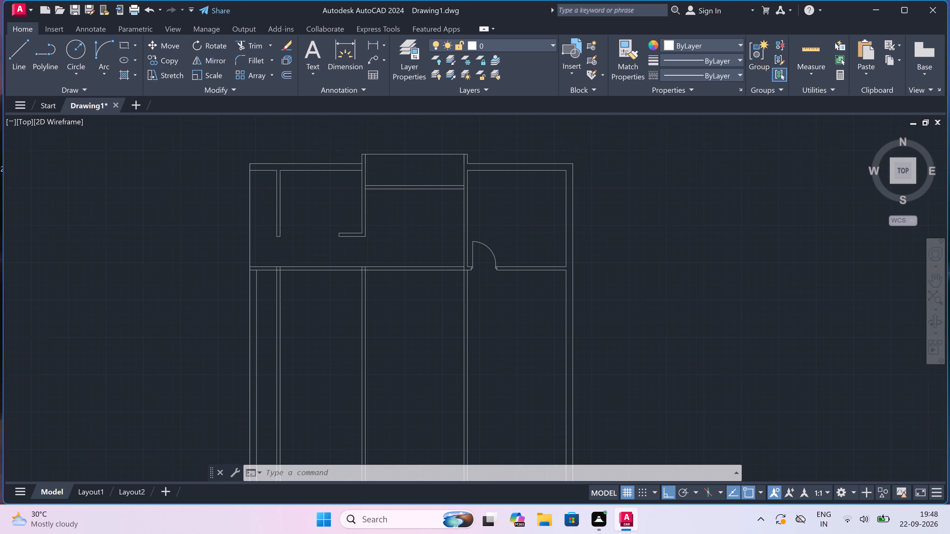
scroll(515, 220, "down", 1)
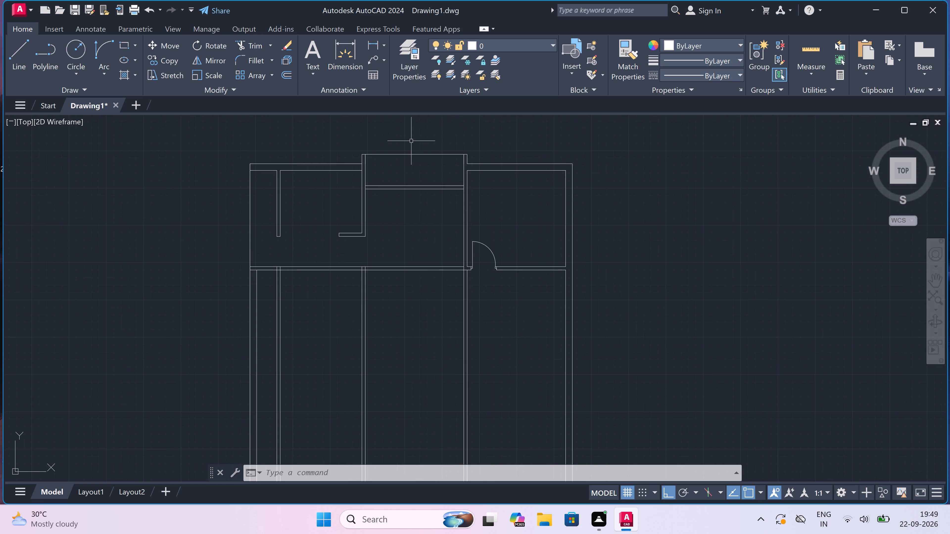
scroll(439, 182, "up", 2)
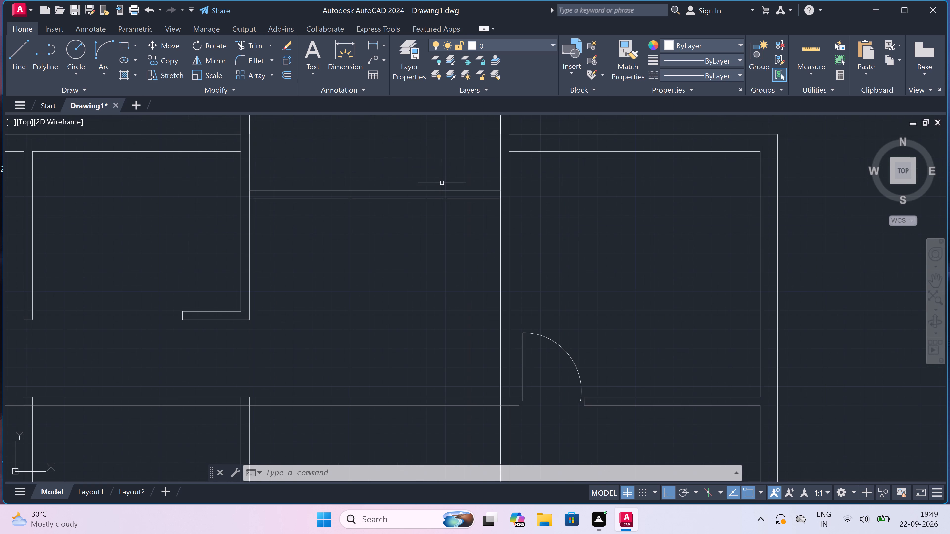
type("l")
key("space")
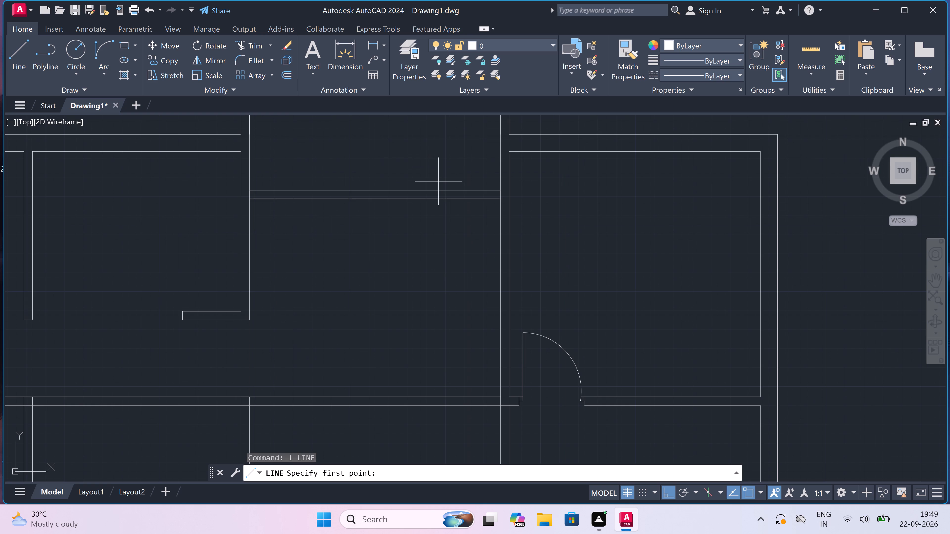
left_click(497, 281)
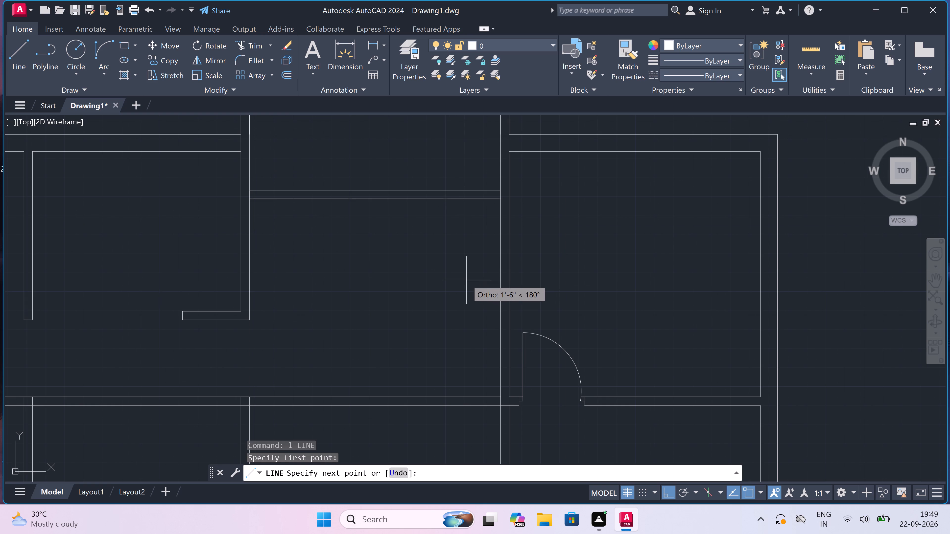
left_click(466, 280)
type("4.5")
type("\"")
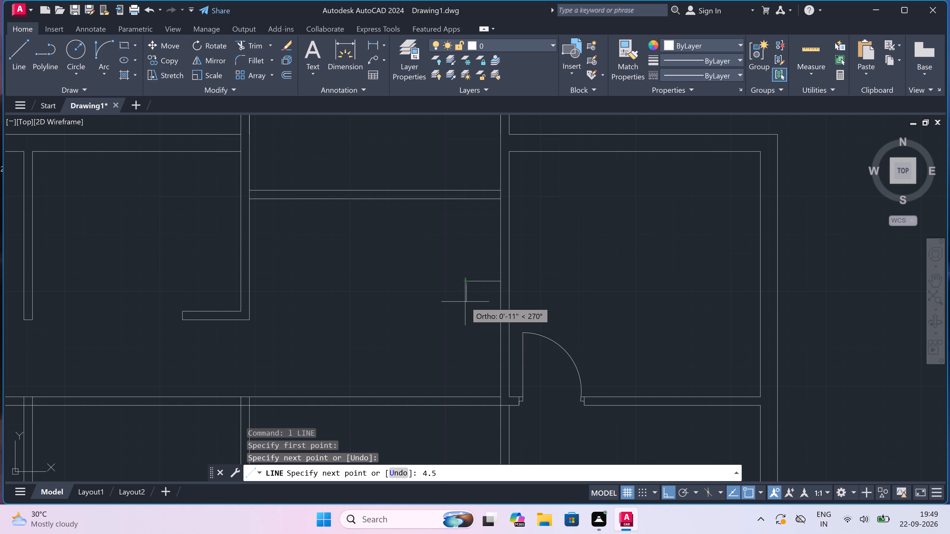
key("space")
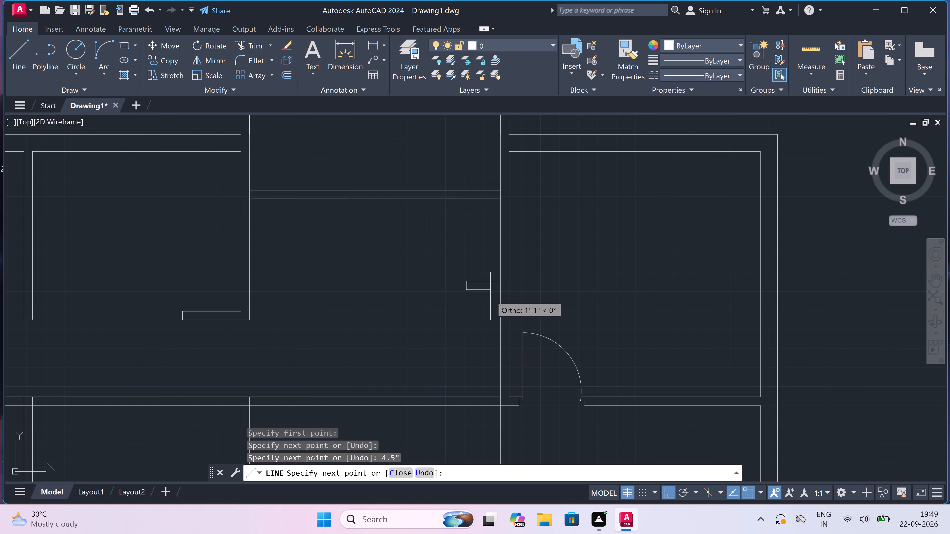
left_click(499, 288)
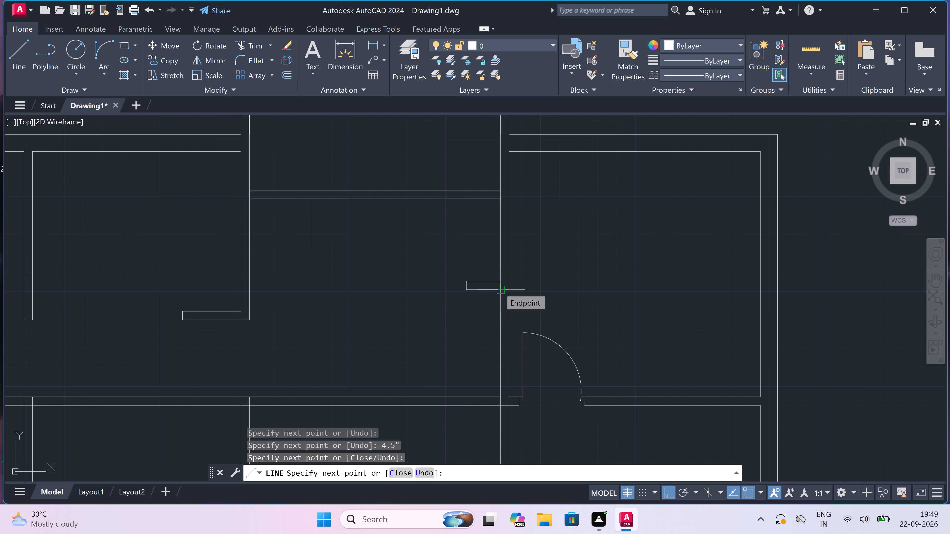
key("Escape")
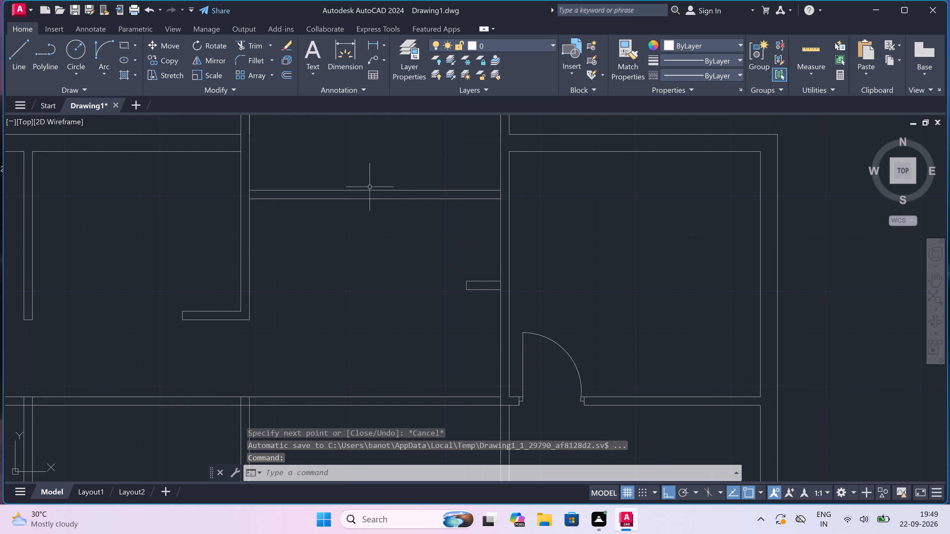
Draw a vertical line from the stub's upper free corner to the lower line of the bay's horizontal wall.
key("space")
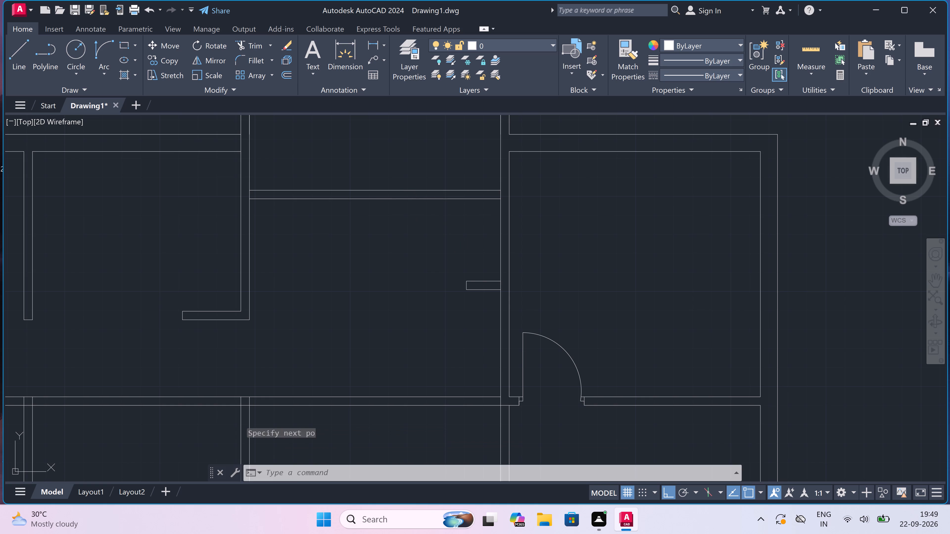
left_click(466, 279)
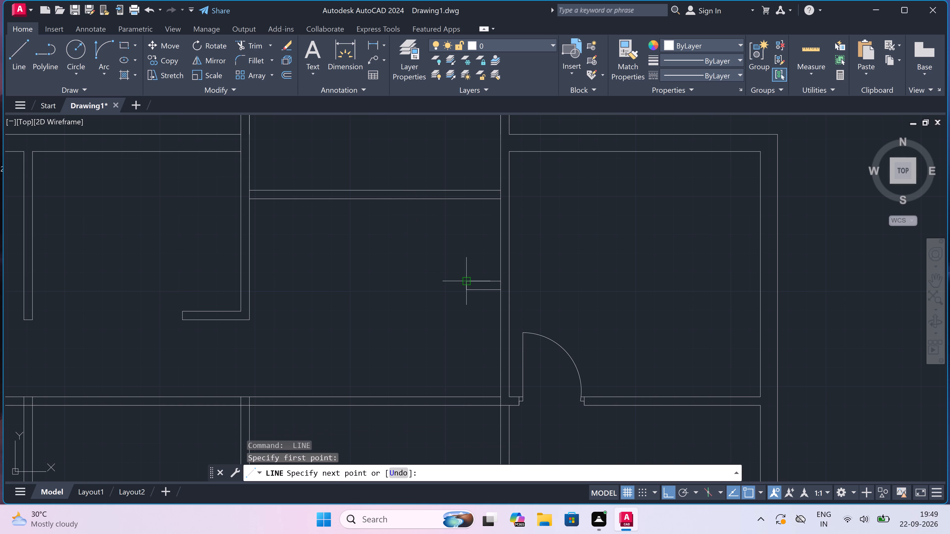
left_click(464, 197)
key("Escape")
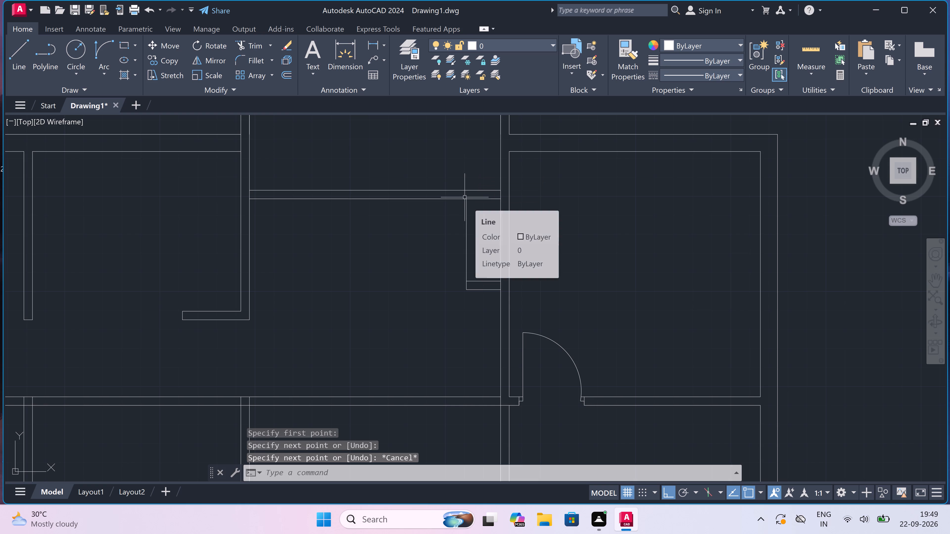
Draw the left jamb line across the bay's horizontal wall, with a 2" offset from its midpoint and a 3' door leaf upward.
scroll(465, 198, "down", 3)
scroll(449, 180, "up", 3)
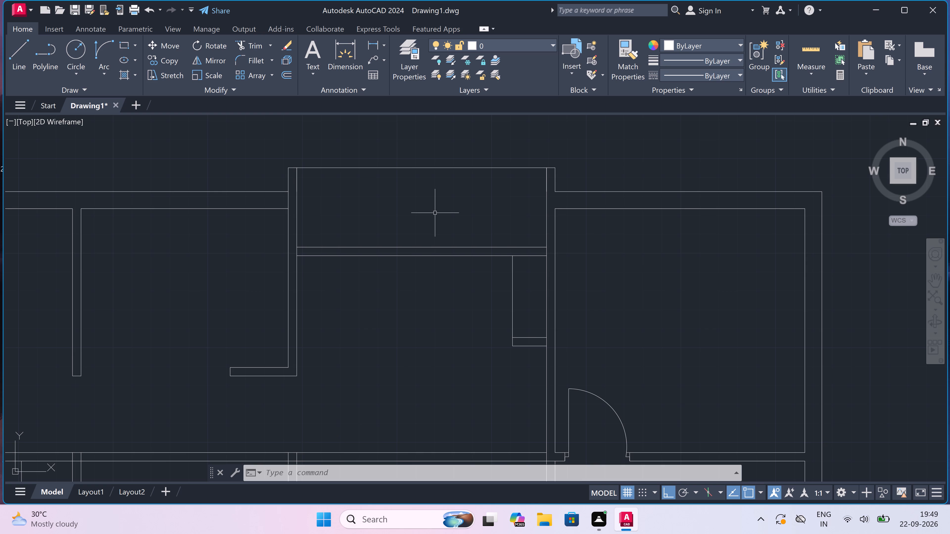
scroll(432, 214, "up", 2)
key("space")
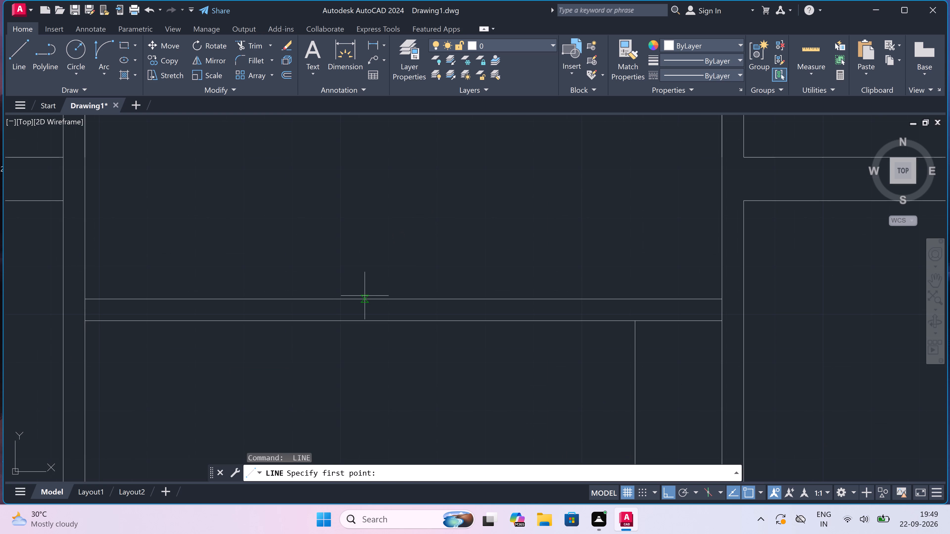
left_click(308, 298)
left_click(308, 319)
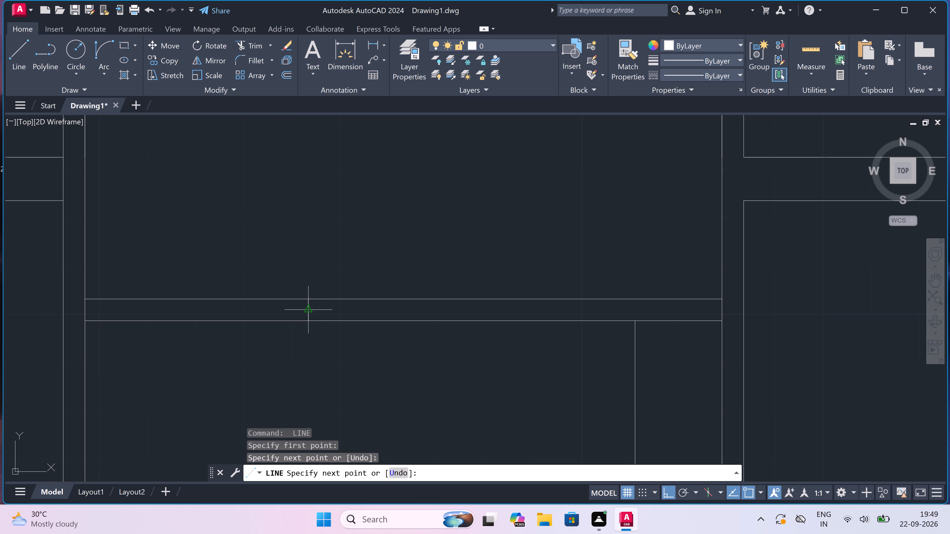
left_click_drag(311, 309, 323, 309)
type("2\"")
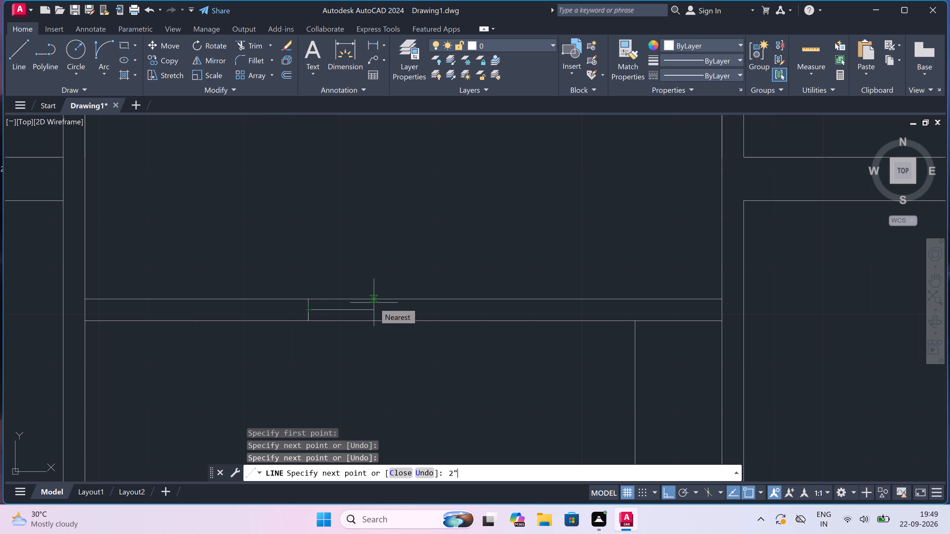
key("space")
type("3'")
key("space")
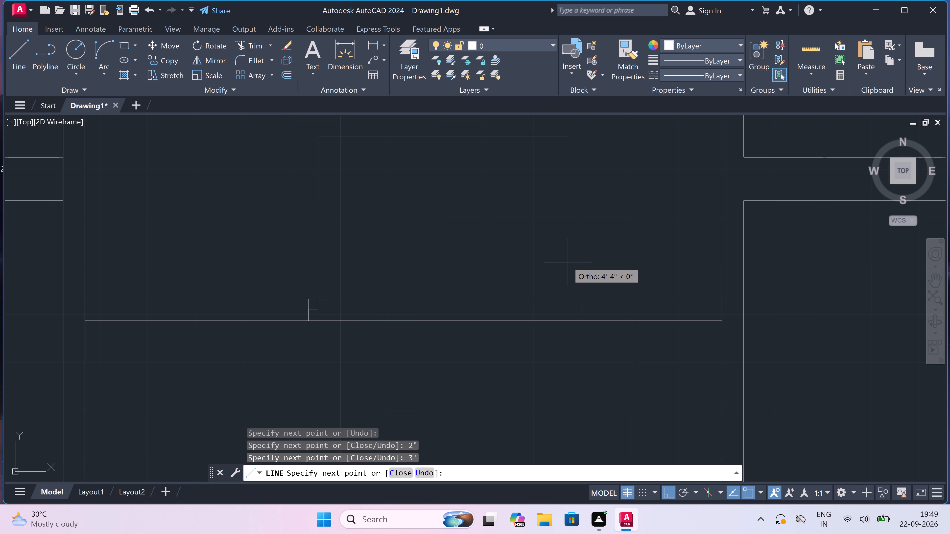
key("Escape")
Draw the matching right jamb line across the wall, with a 2" offset inward from its midpoint and a 3' door leaf upward.
key("space")
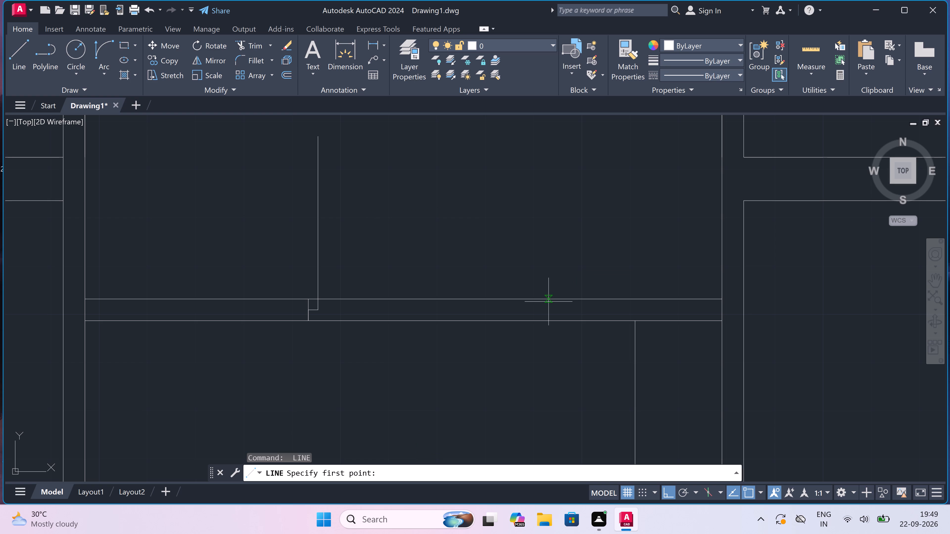
left_click(548, 302)
left_click(546, 321)
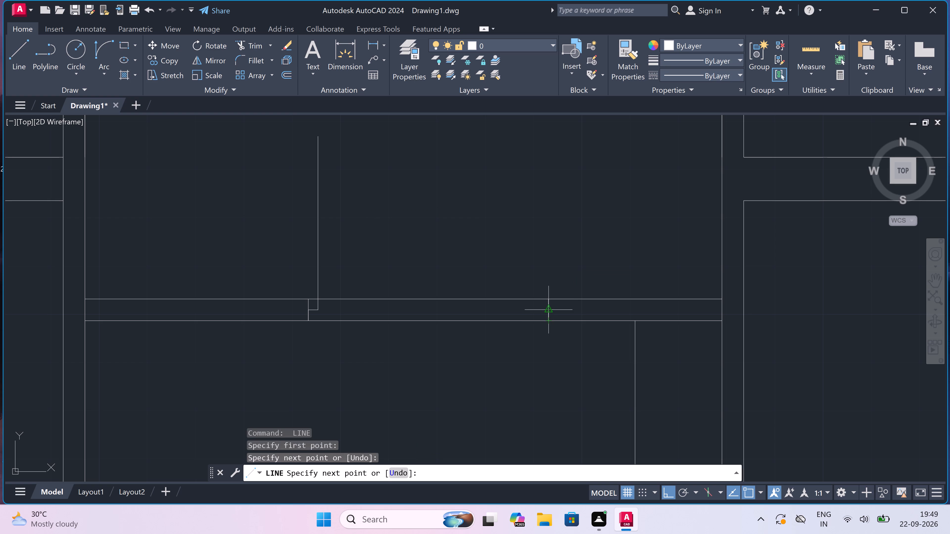
left_click(546, 310)
type("2\"")
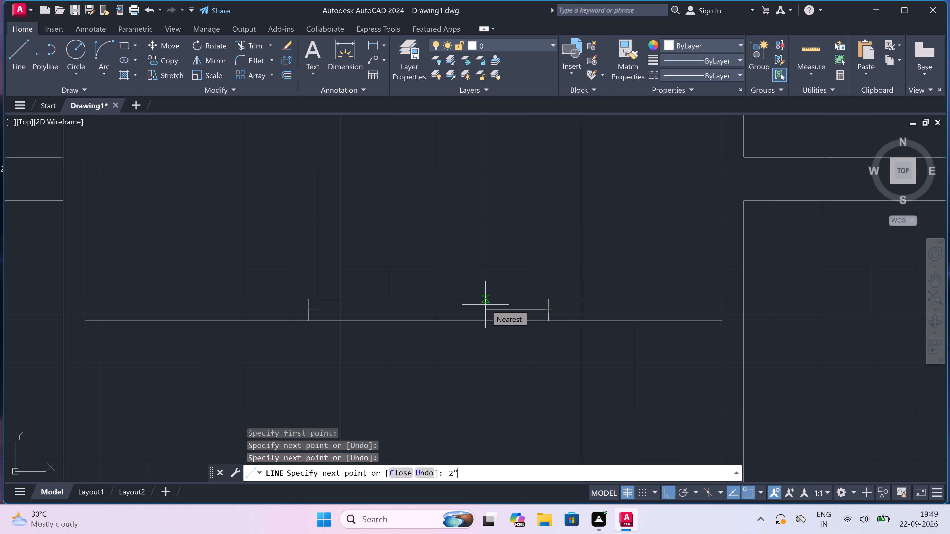
key("space")
type("3'")
key("space")
key("Escape")
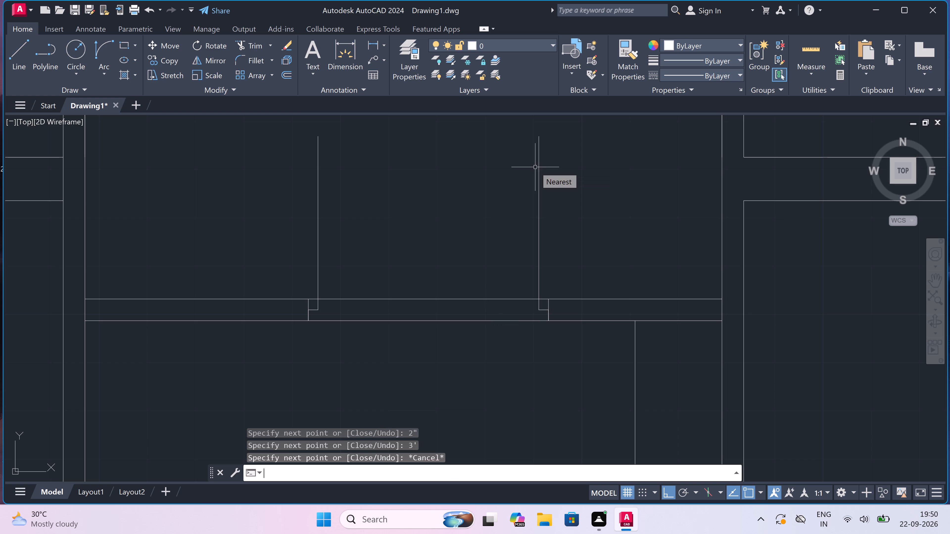
Draw a vertical centre mark about 4" high on the wall's upper line, midway between the two door leaves.
key("space")
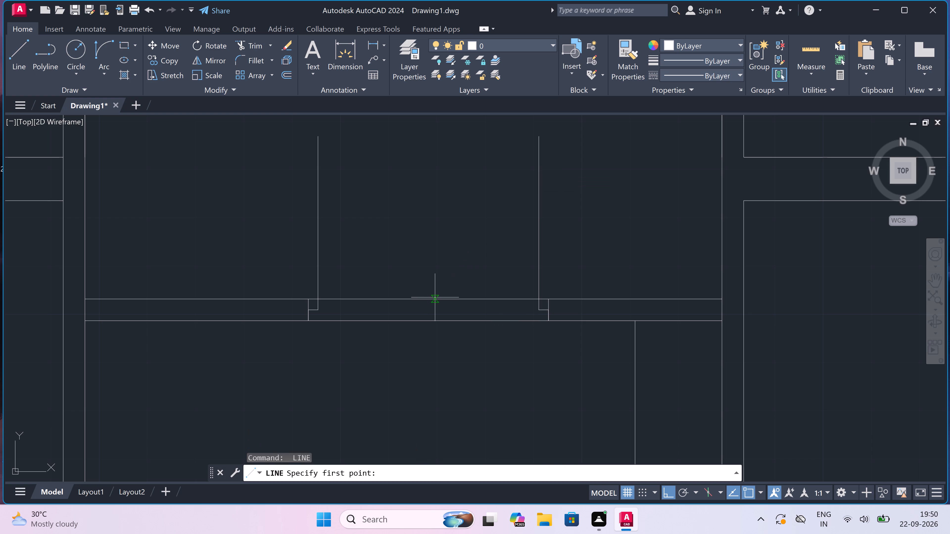
left_click(432, 297)
left_click(425, 279)
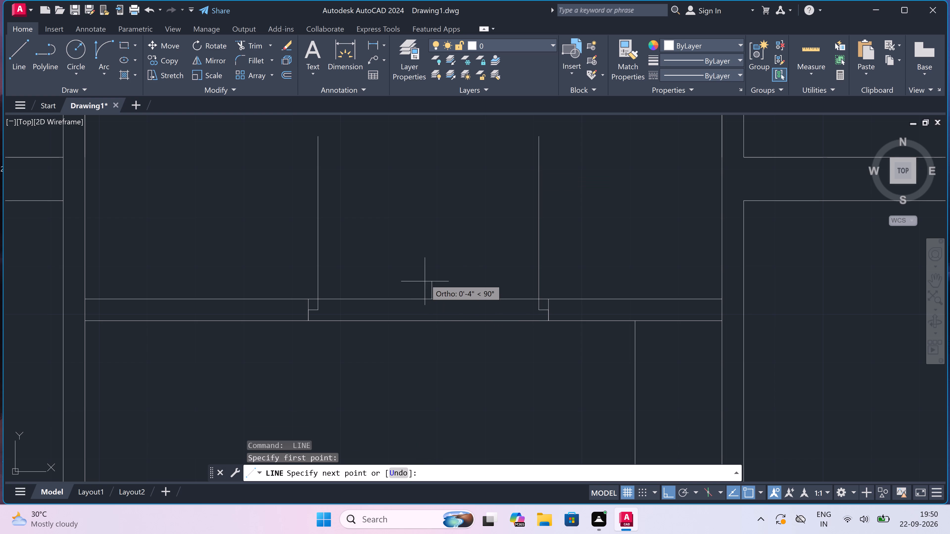
key("Escape")
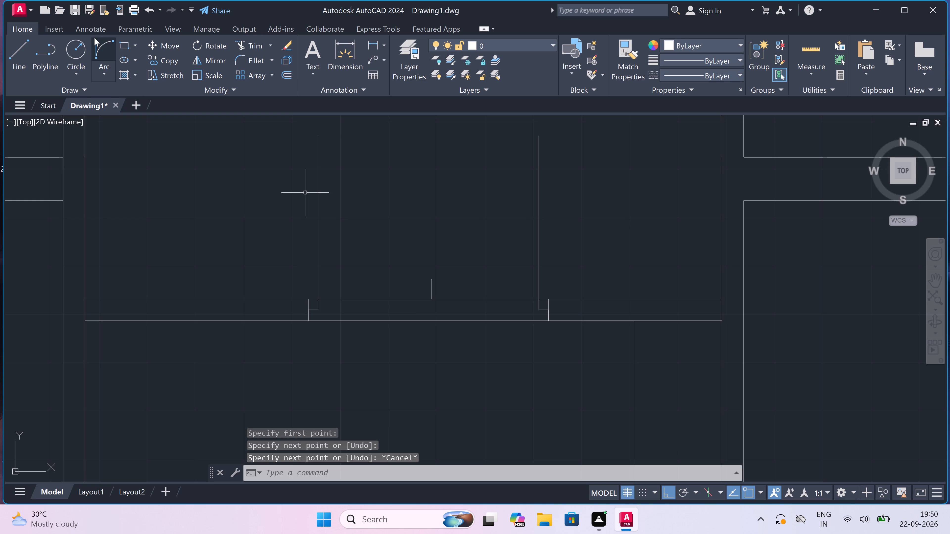
Draw the left leaf's swing arc from its top end to the foot of the centre mark, bulging toward the right leaf.
left_click(98, 40)
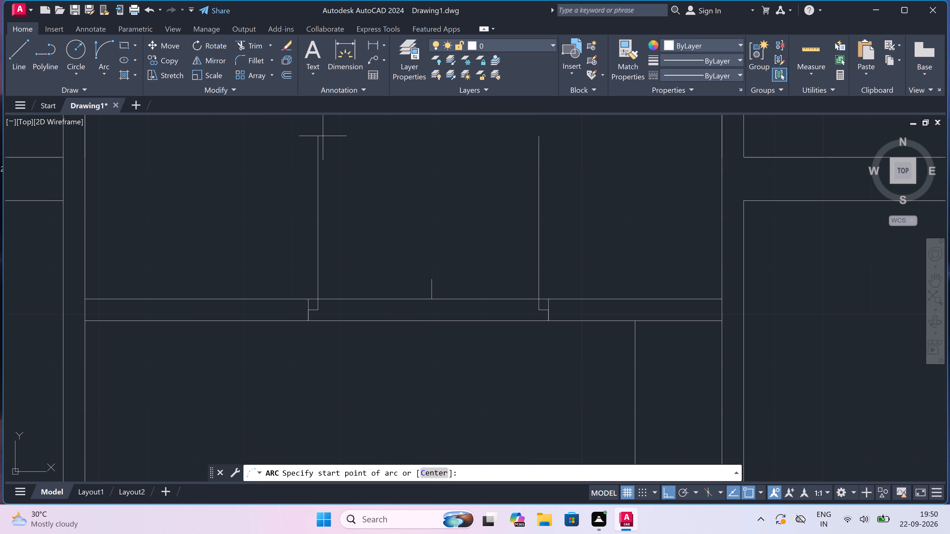
left_click(323, 138)
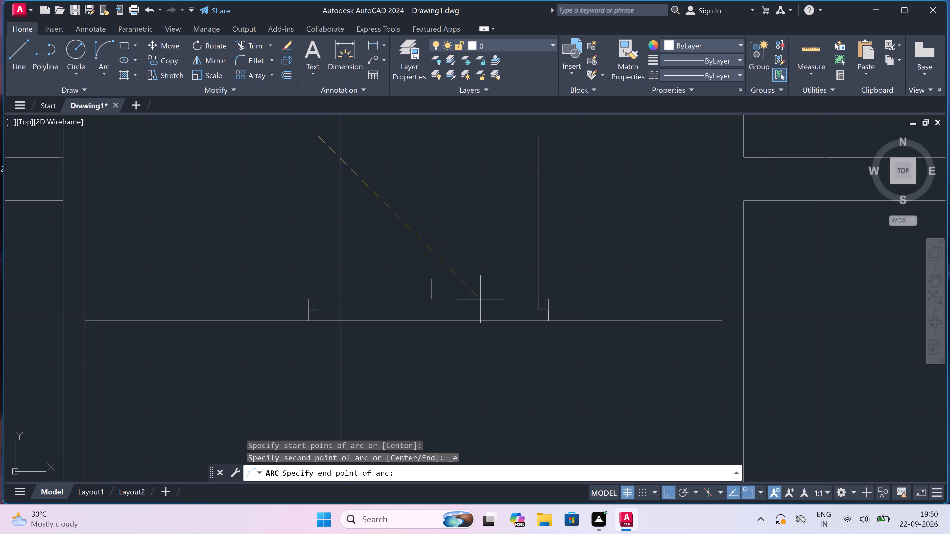
left_click(431, 298)
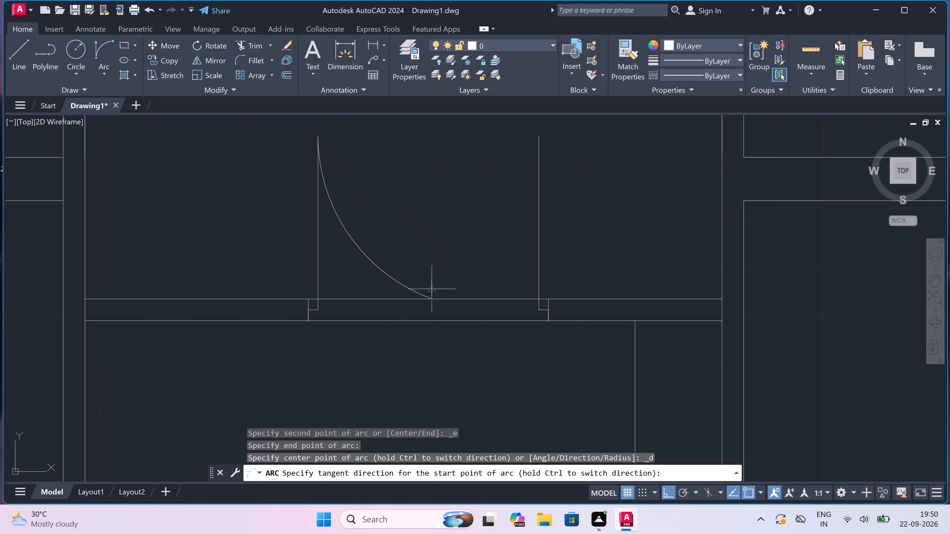
left_click(470, 230)
Draw a three-point arc from the right leaf's top end through the foot of the centre mark, ending below the wall.
key("space")
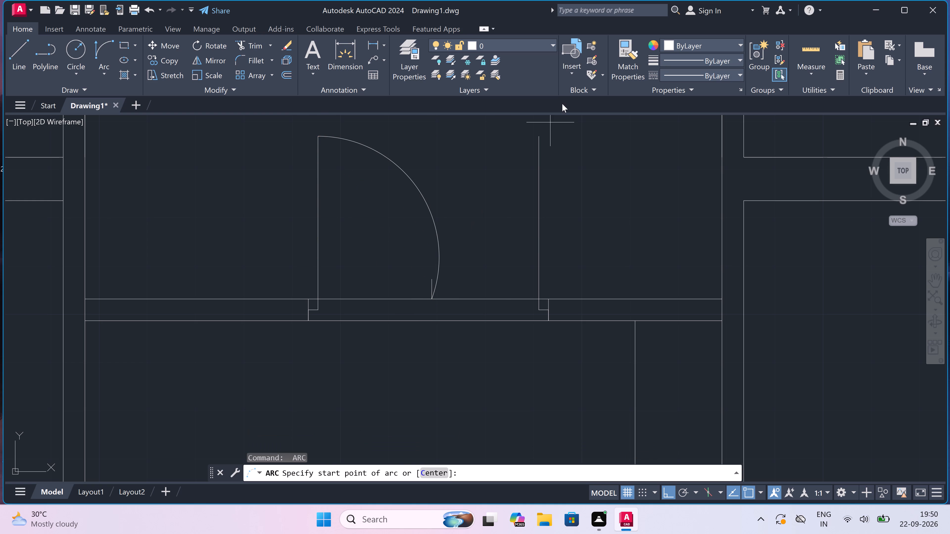
left_click_drag(541, 138, 538, 142)
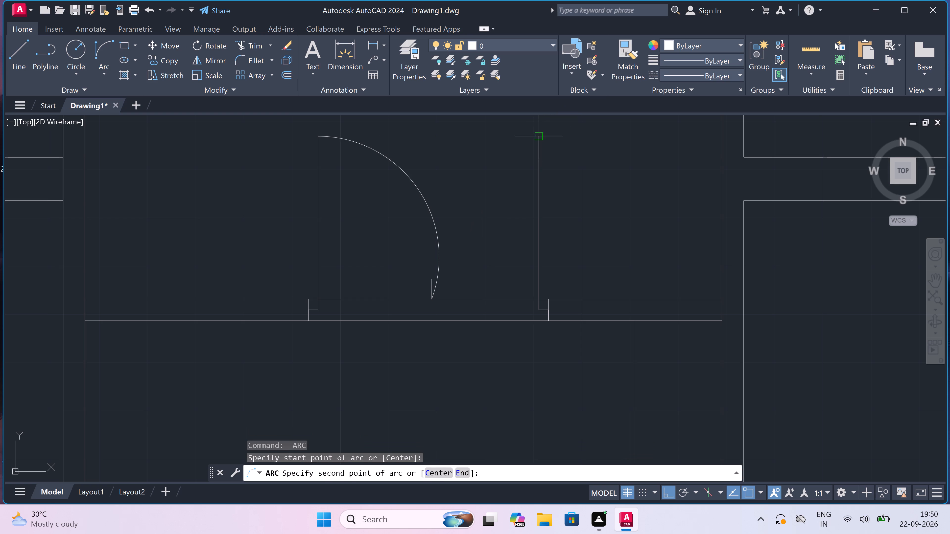
left_click(433, 299)
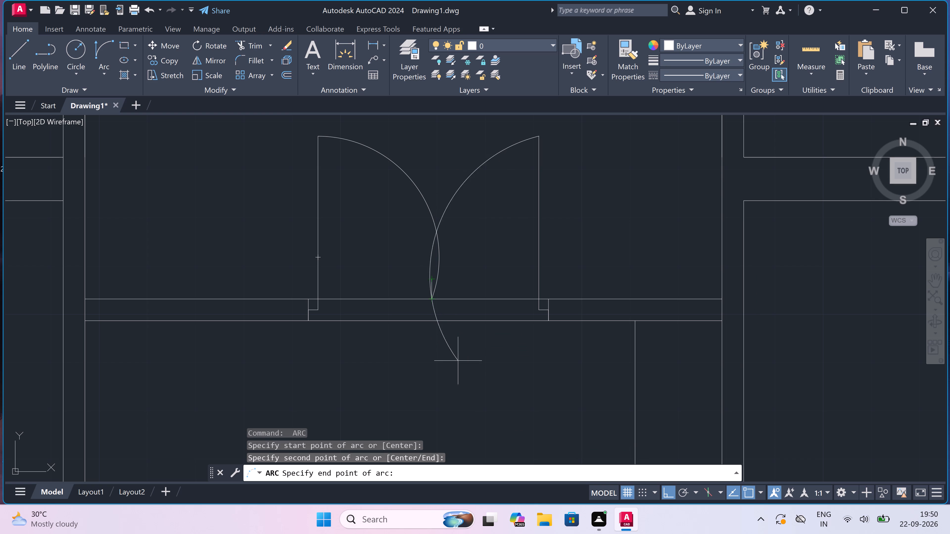
left_click(472, 343)
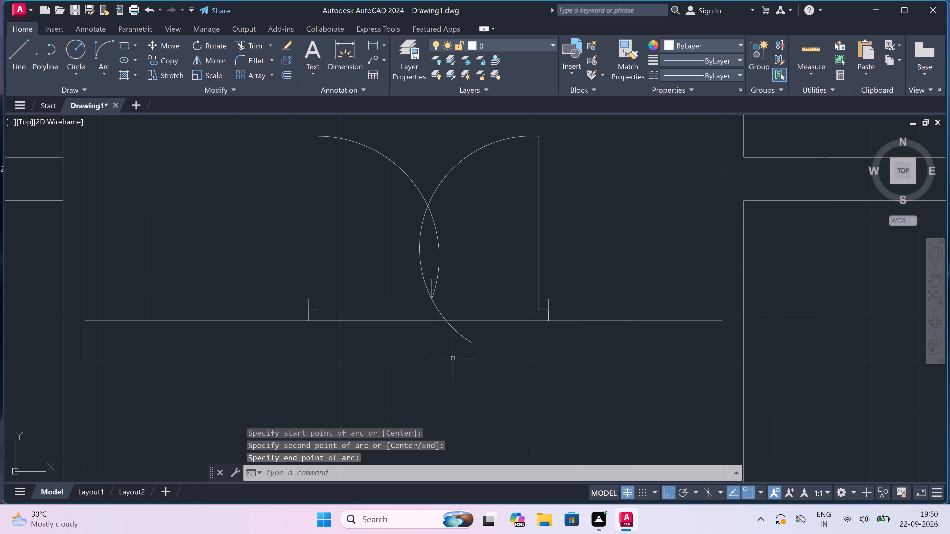
Trim away the crossing arc ends, the centre mark and both wall lines inside the double-door opening.
key("t")
type("r")
key("space")
left_click_drag(400, 362, 403, 350)
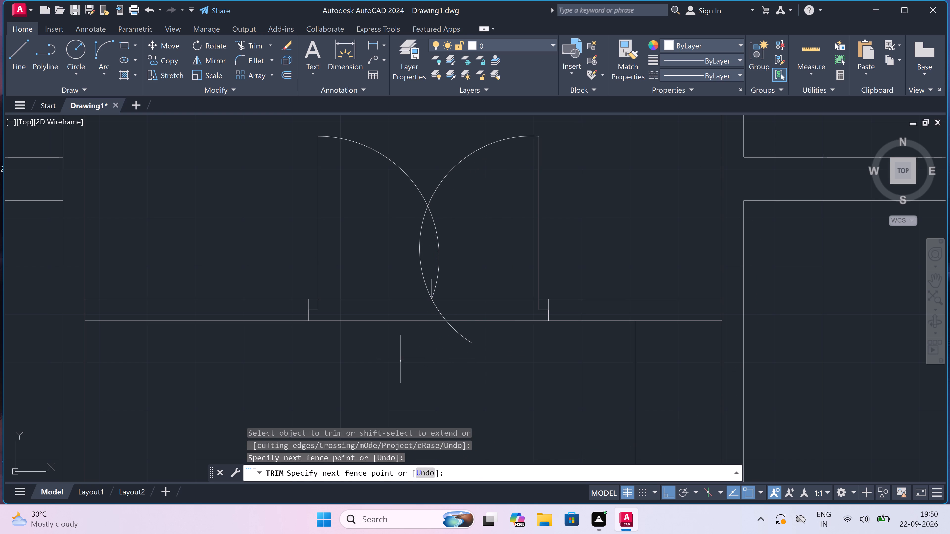
left_click(485, 218)
left_click(421, 227)
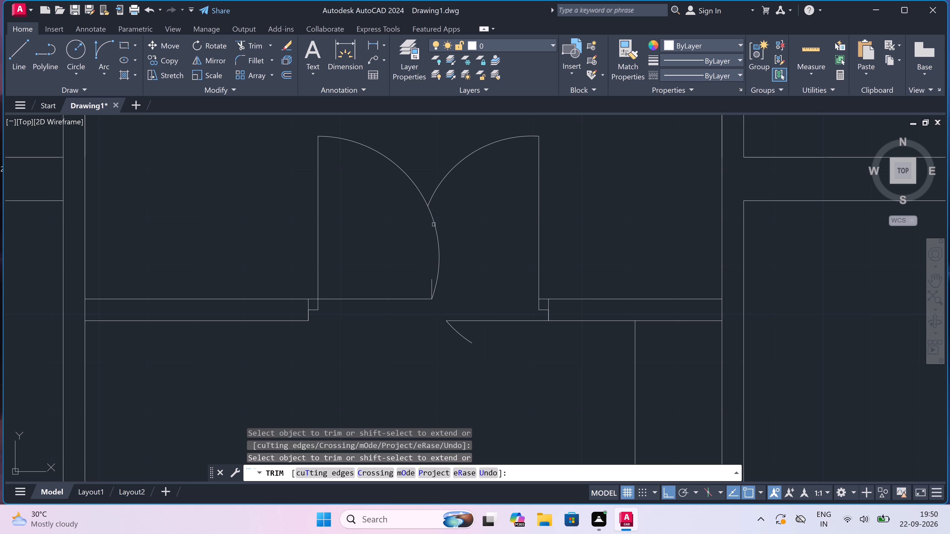
left_click(435, 224)
left_click(430, 286)
left_click(427, 297)
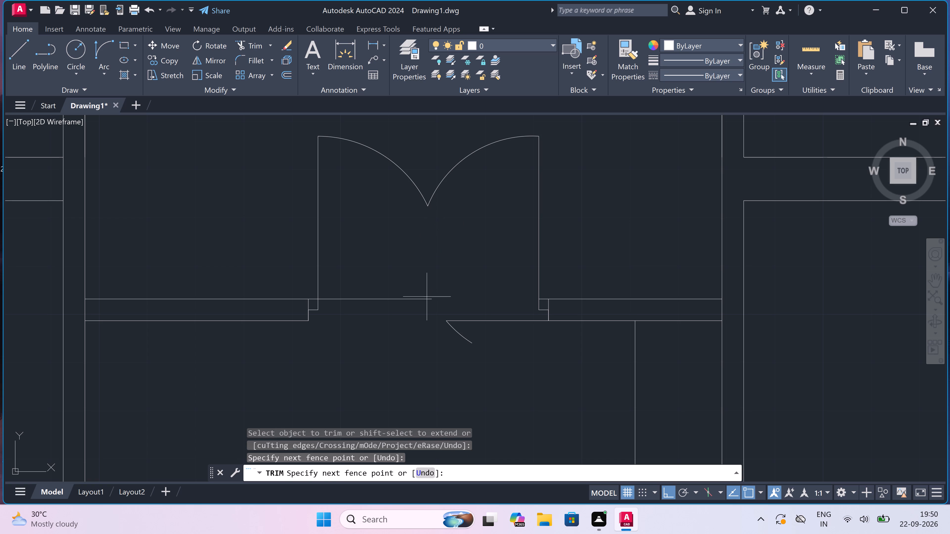
left_click(429, 316)
left_click(451, 332)
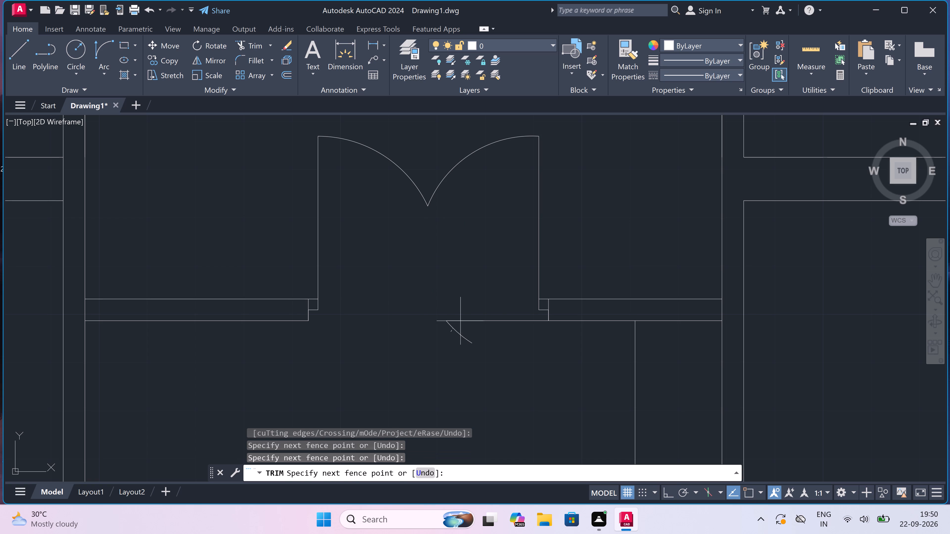
left_click(473, 311)
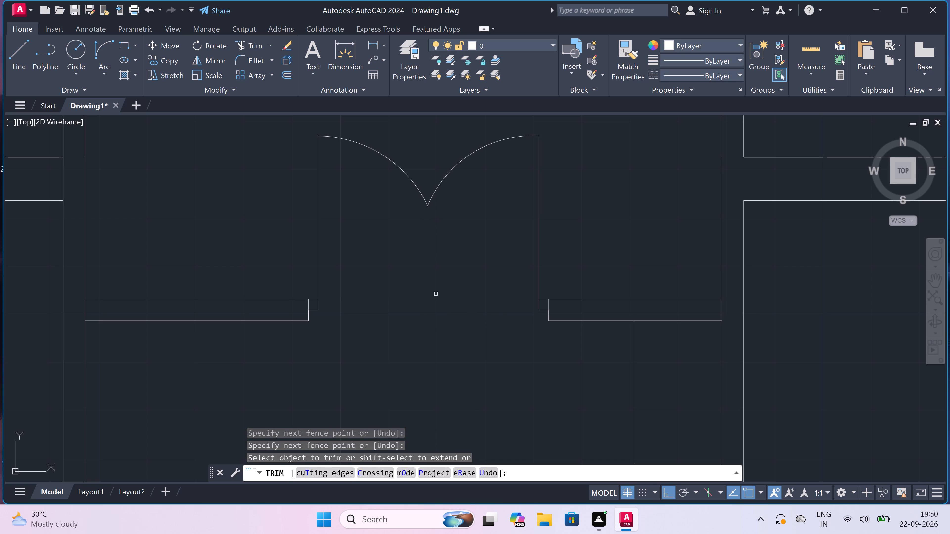
key("Escape")
Draw a window end line across the wall just right of the double door and start its centre line from that line's midpoint.
key("l")
key("space")
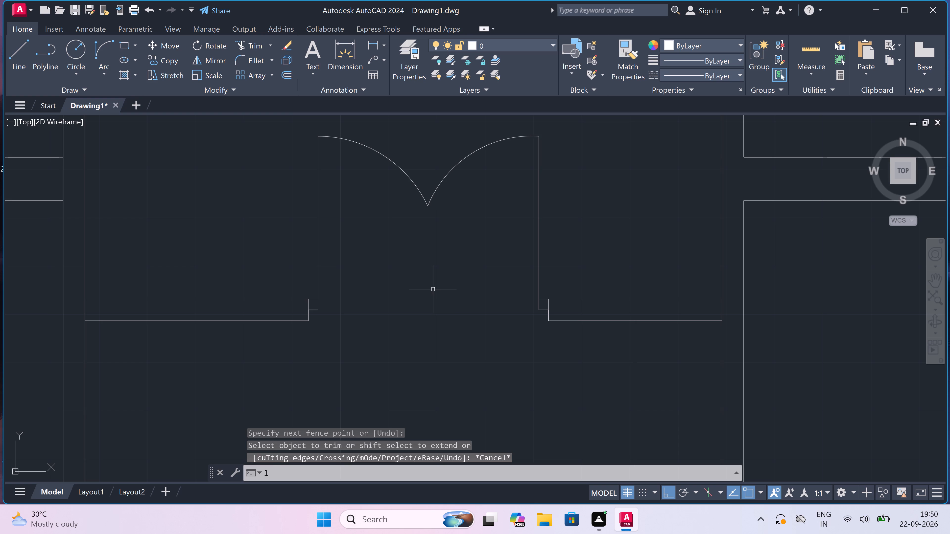
scroll(642, 295, "down", 2)
scroll(657, 297, "up", 2)
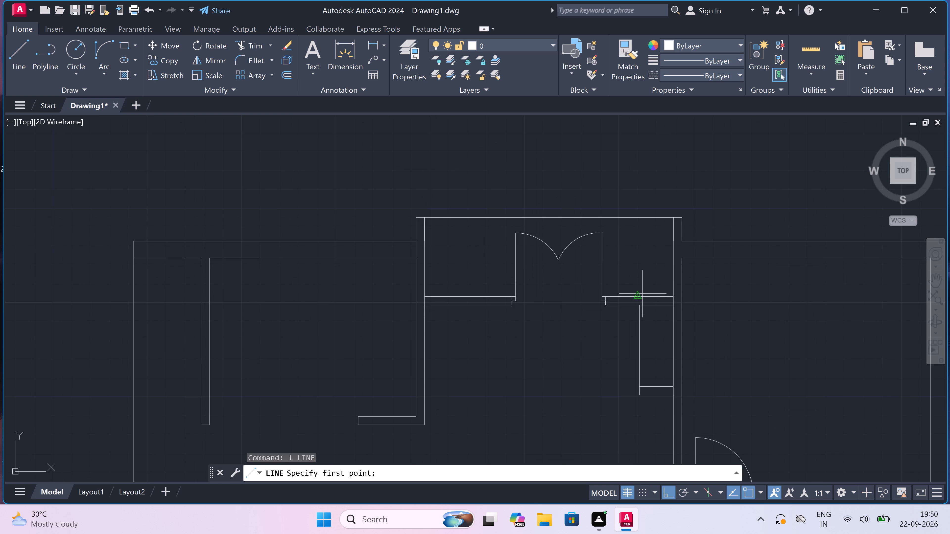
scroll(657, 297, "up", 1)
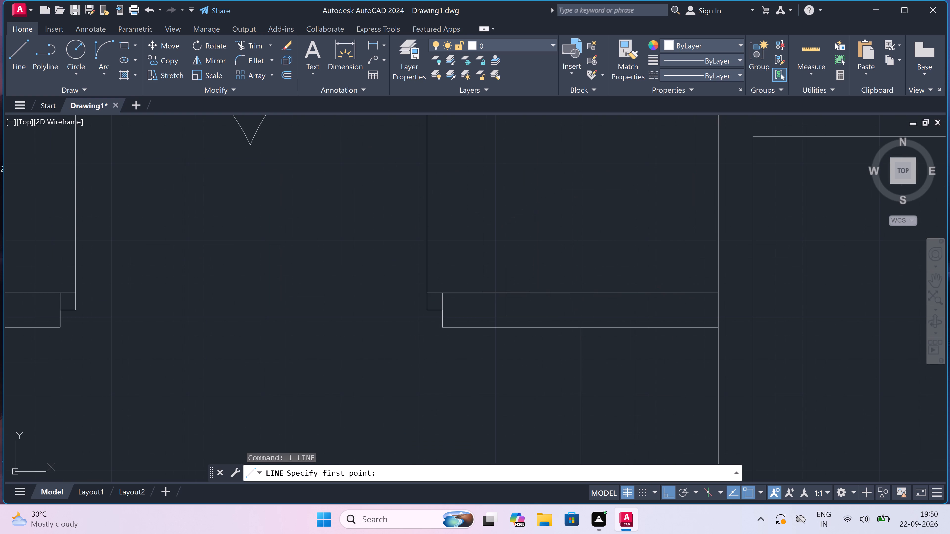
left_click_drag(507, 292, 507, 296)
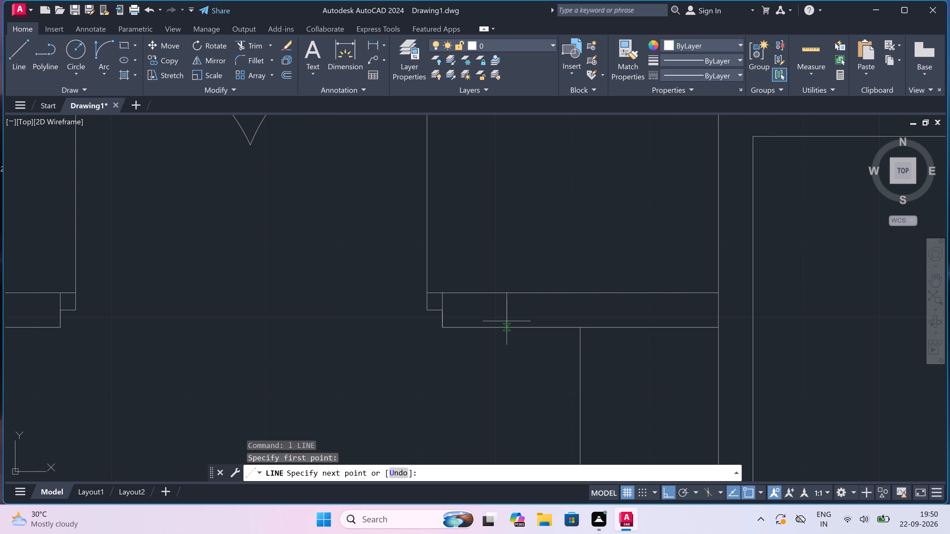
left_click(507, 324)
left_click(508, 309)
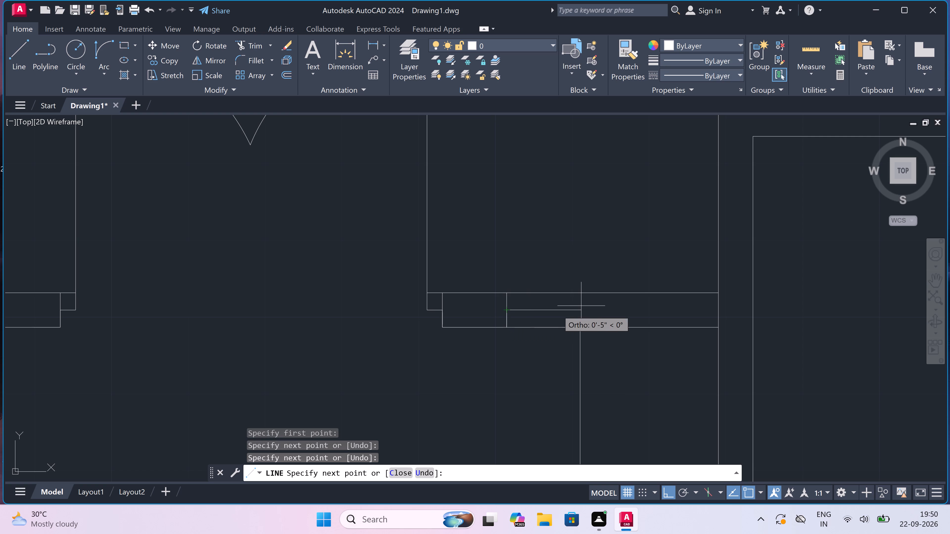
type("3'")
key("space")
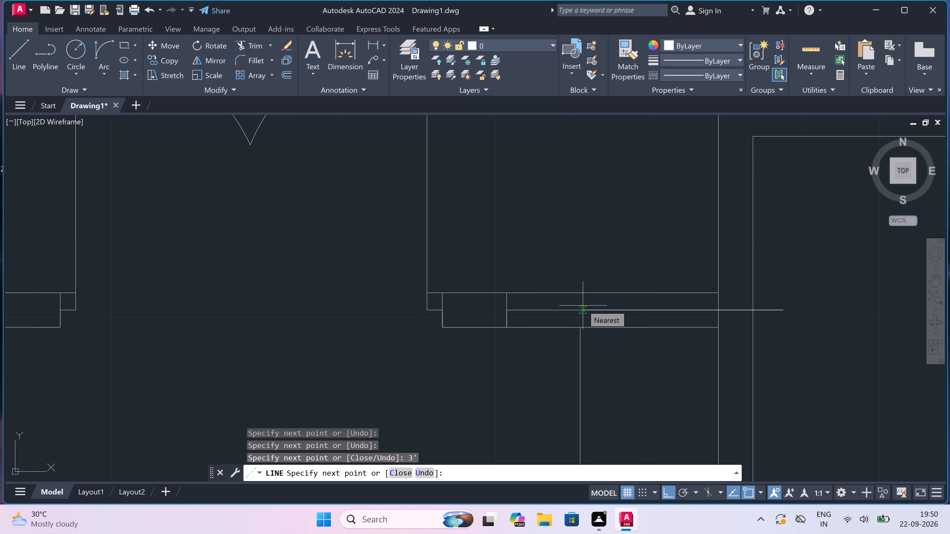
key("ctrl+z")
Run the window's centre line 2' toward the bay's right wall and close it with an end line across the wall.
type("2'")
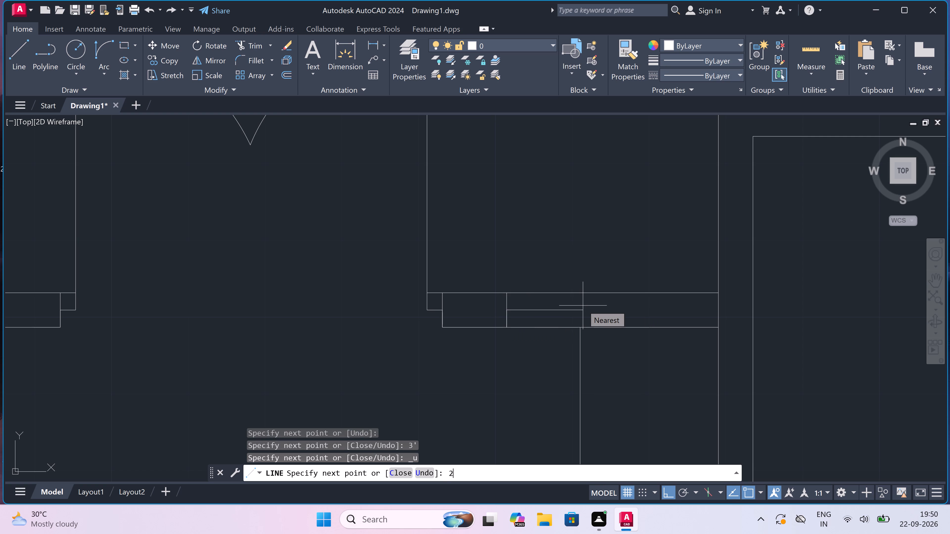
key("space")
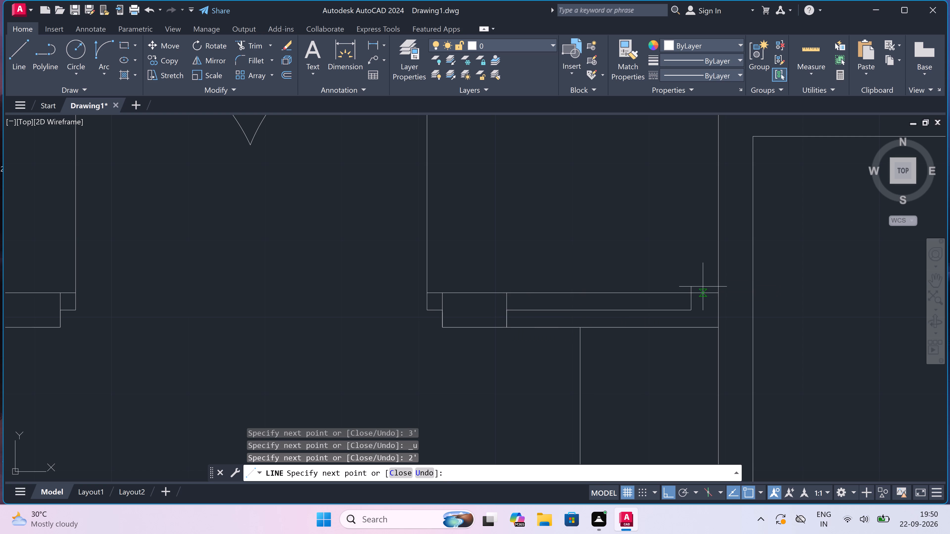
left_click(692, 291)
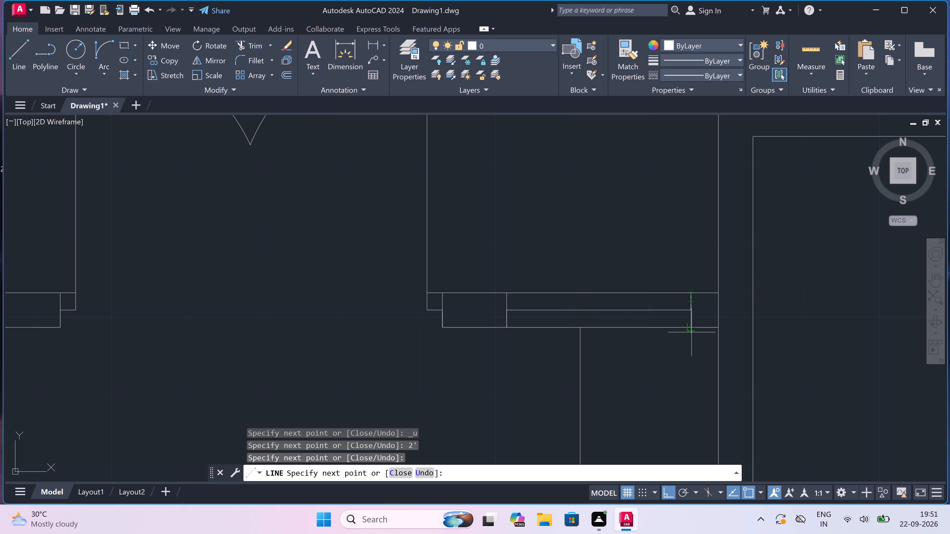
left_click(690, 331)
key("Escape")
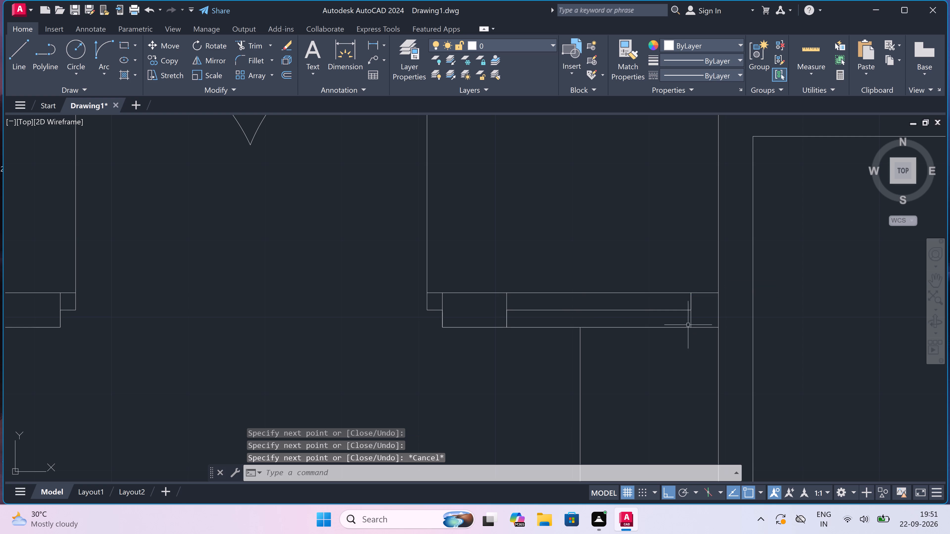
Draw a matching 2' window in the wall left of the double door, with a centre line and an end line at each side.
scroll(682, 318, "down", 3)
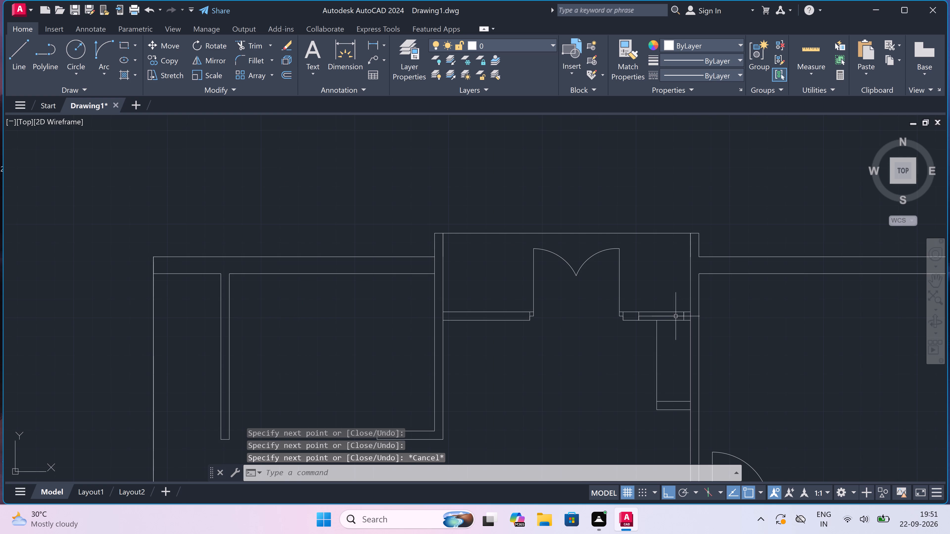
scroll(528, 308, "up", 2)
key("space")
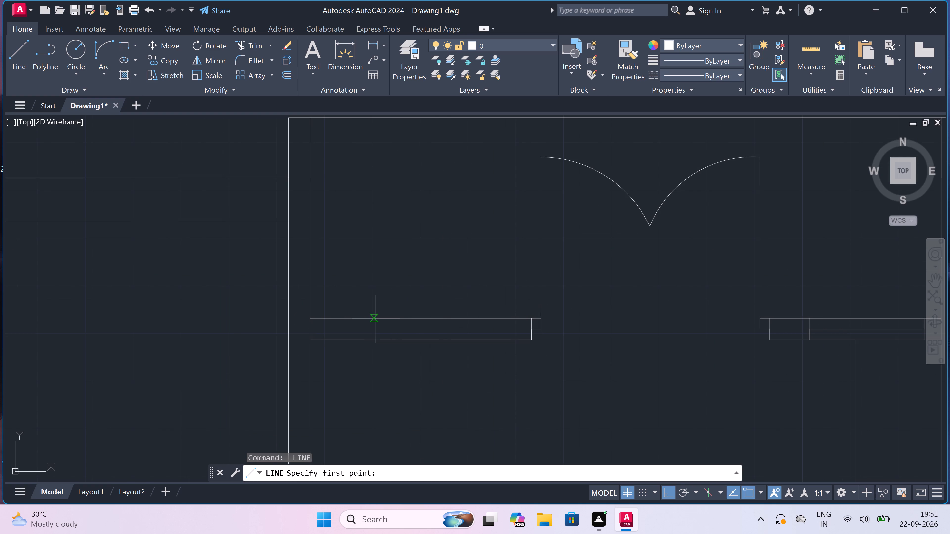
left_click(492, 320)
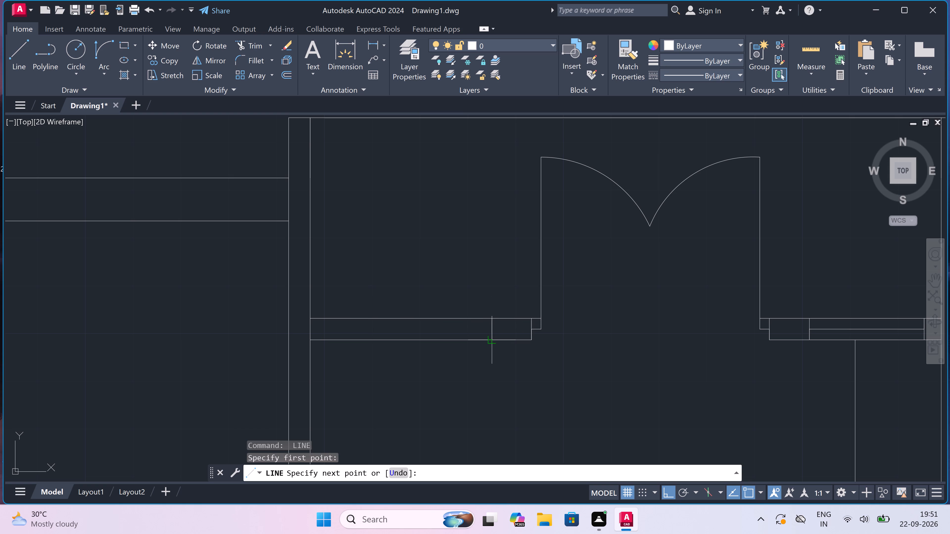
left_click(493, 341)
left_click(492, 328)
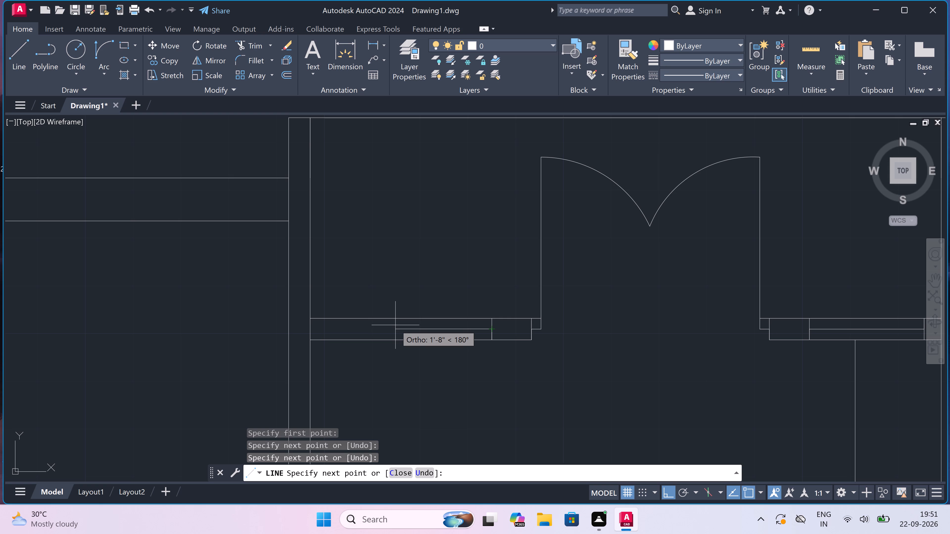
type("2'")
key("space")
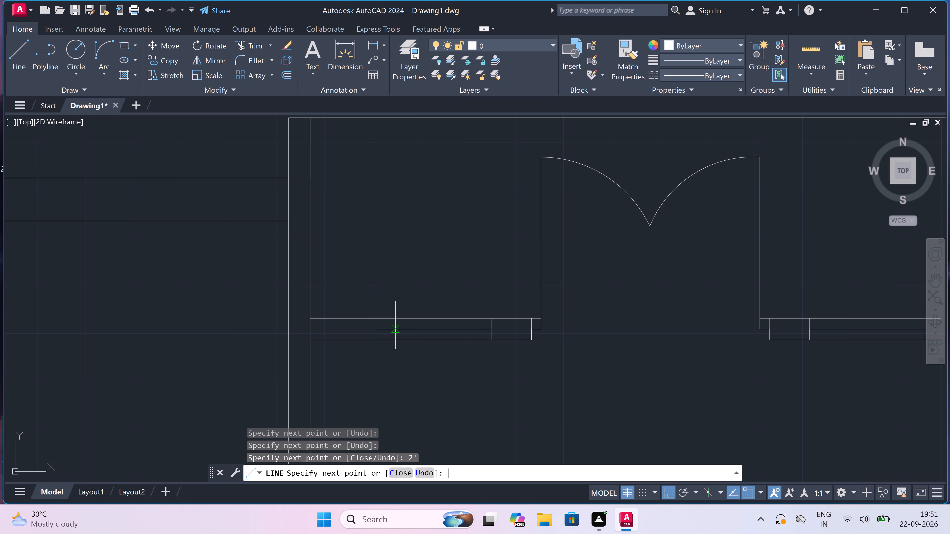
left_click(377, 318)
left_click(374, 340)
key("Escape")
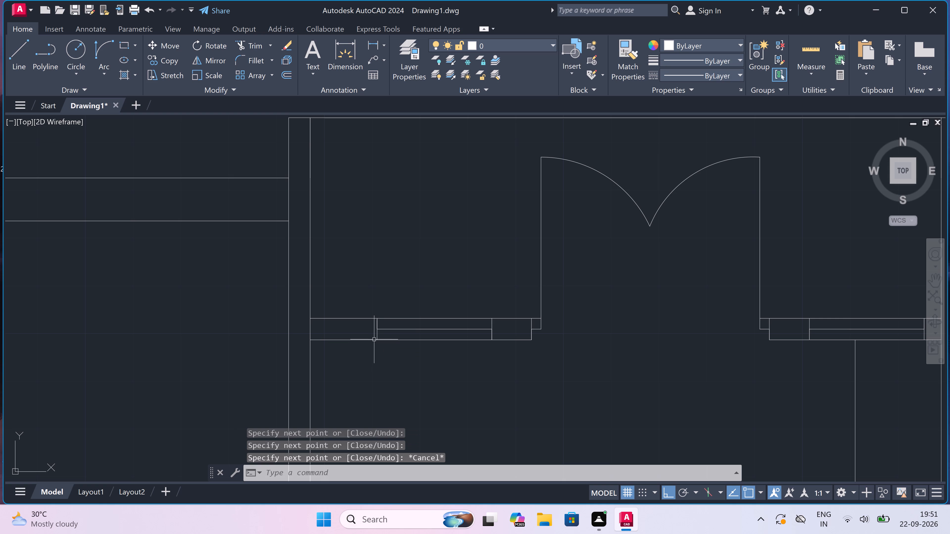
Trim the bay side walls' inner lines where the double-door wall meets them at both ends.
type("tr")
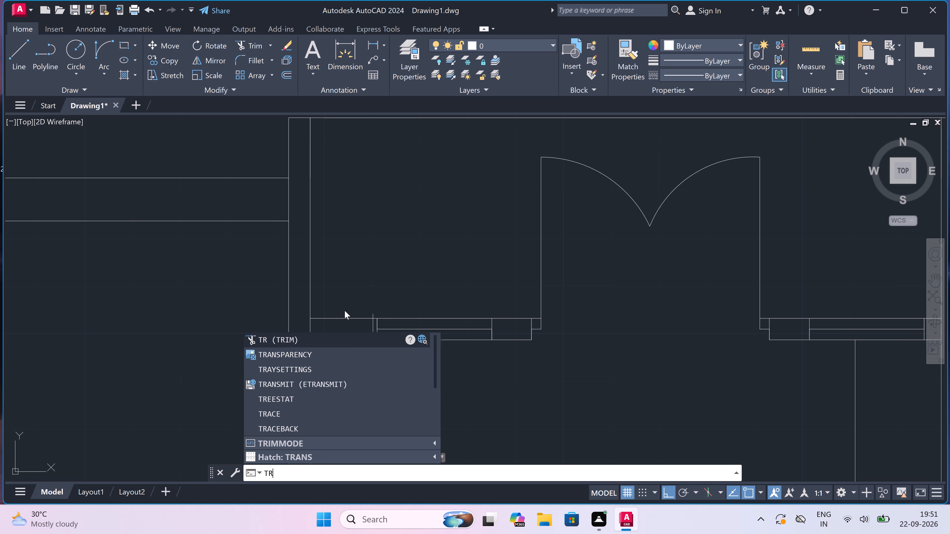
left_click(297, 336)
left_click(308, 329)
scroll(308, 329, "down", 2)
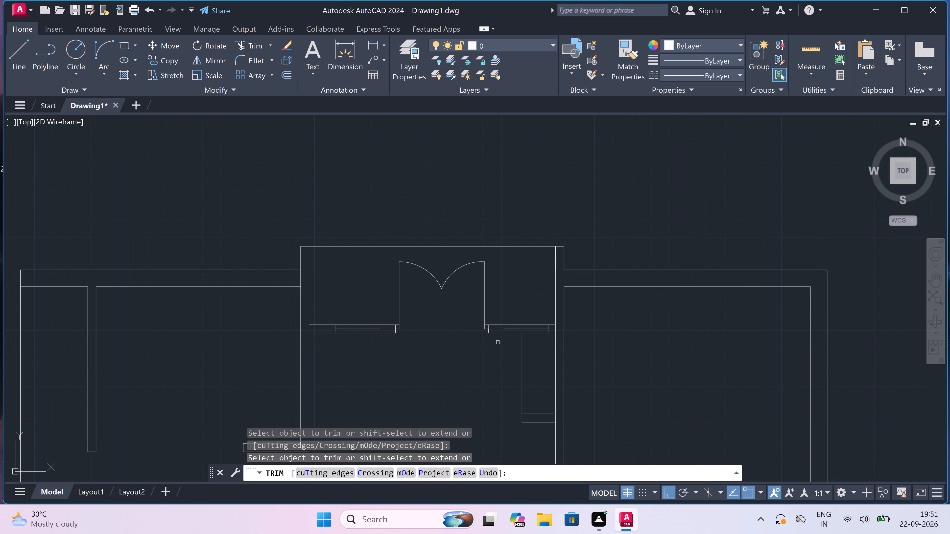
scroll(558, 337, "up", 2)
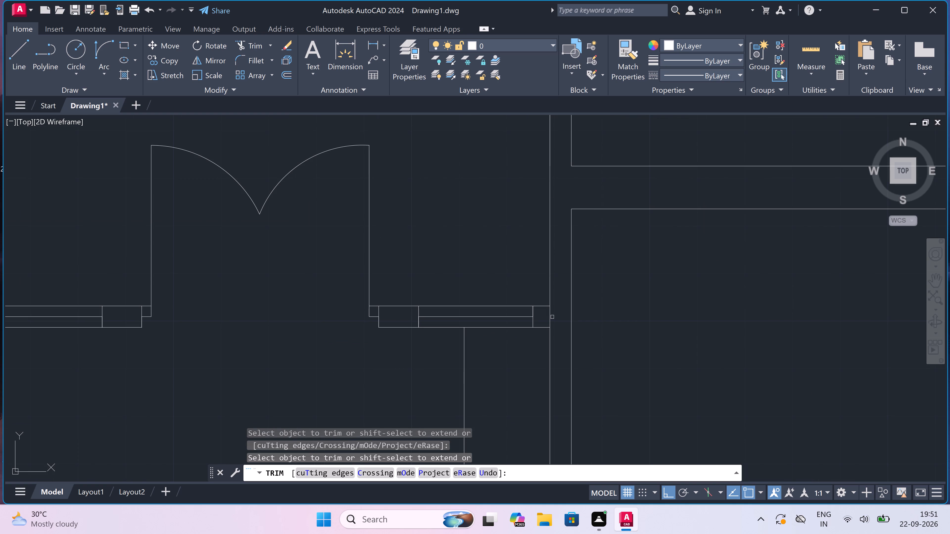
left_click(550, 317)
scroll(496, 285, "down", 4)
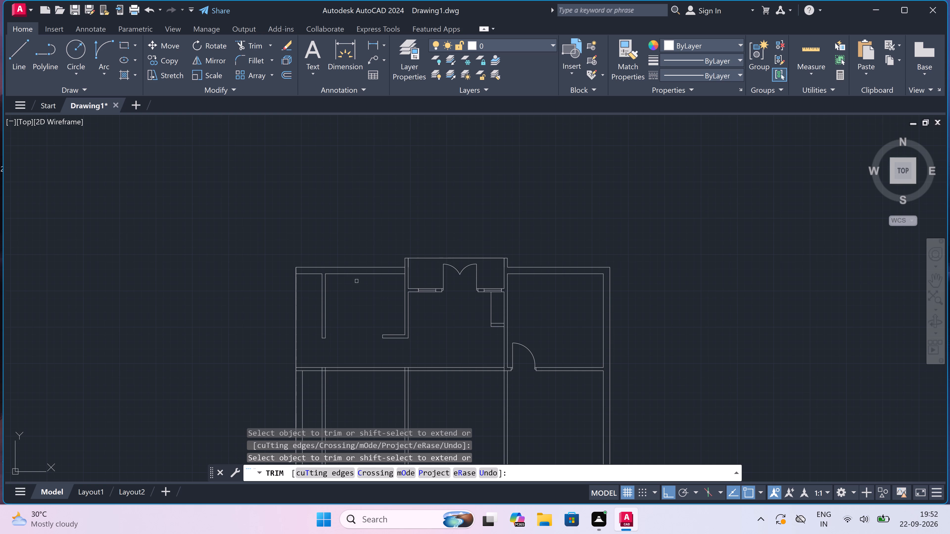
scroll(363, 291, "up", 1)
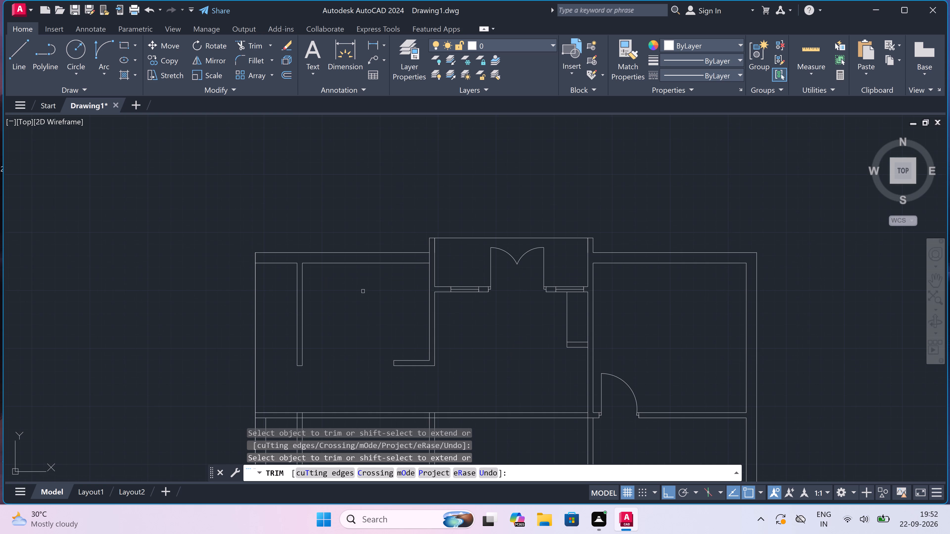
scroll(363, 291, "up", 1)
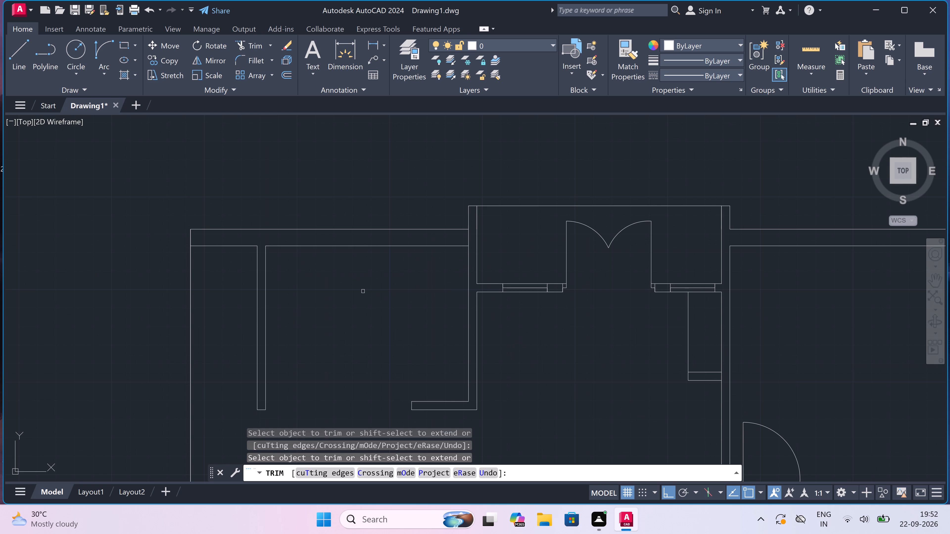
scroll(363, 291, "up", 1)
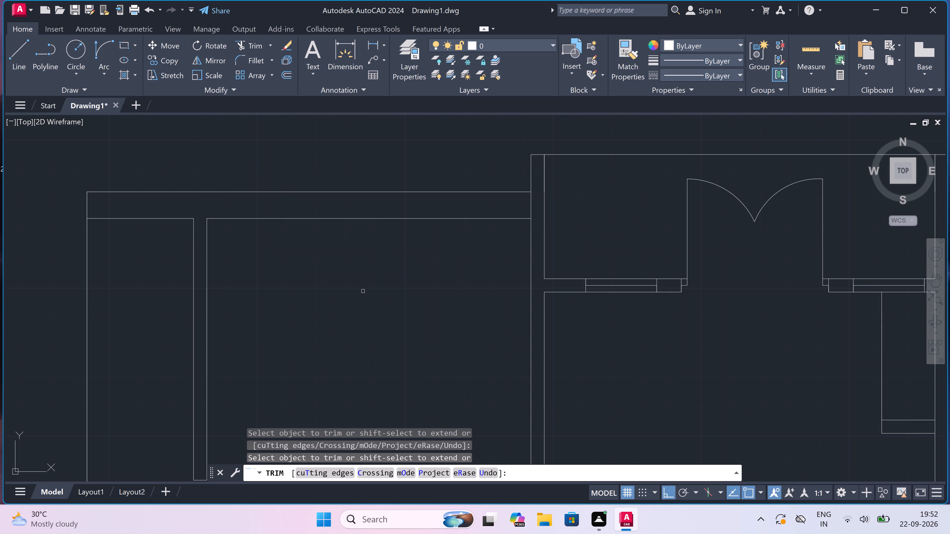
key("Escape")
Draw a 3' window in the top wall of the upper-left room, with a centre line and an end line at each side.
type("l")
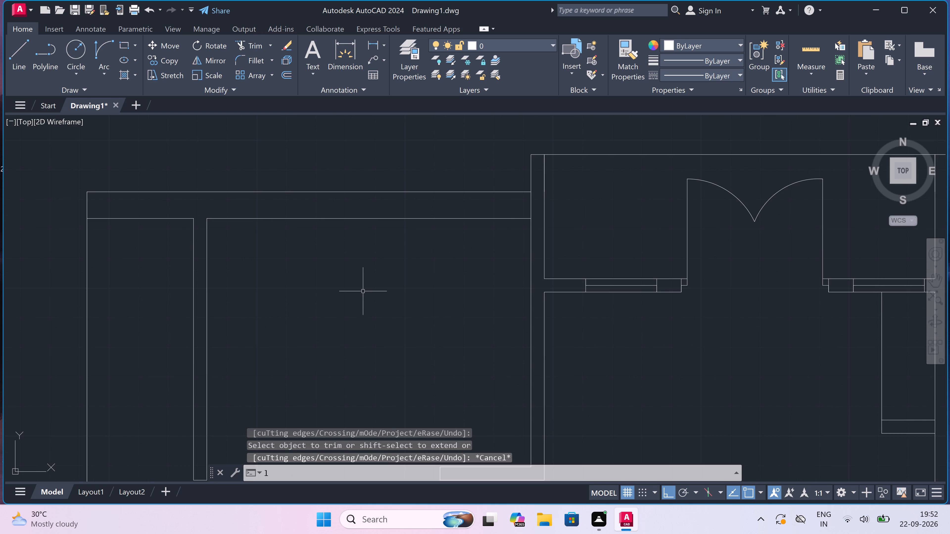
key("space")
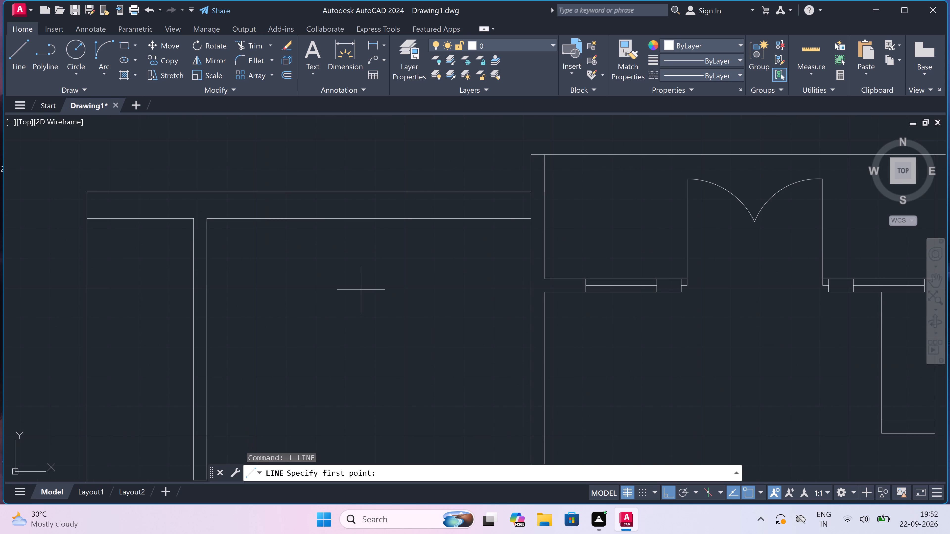
left_click(290, 193)
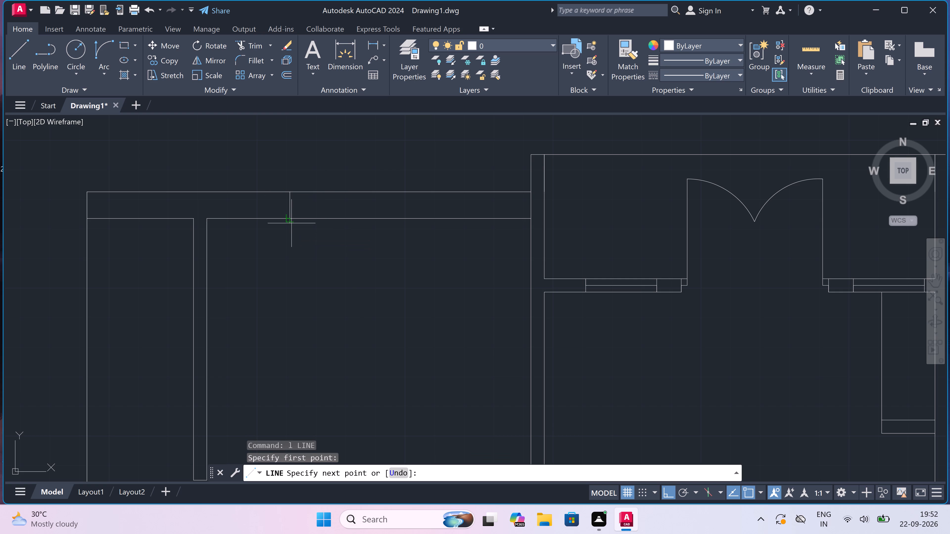
left_click(290, 218)
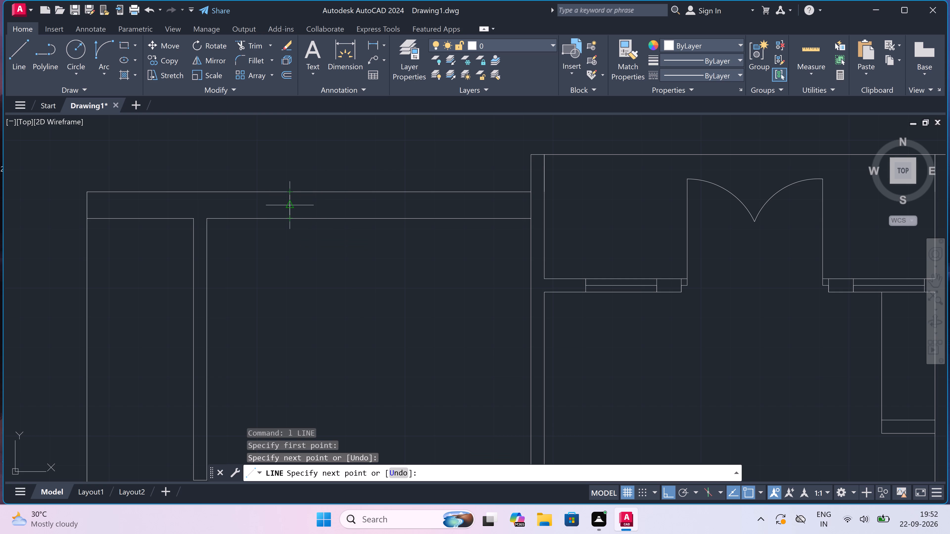
left_click_drag(290, 205, 336, 207)
type("3'")
key("space")
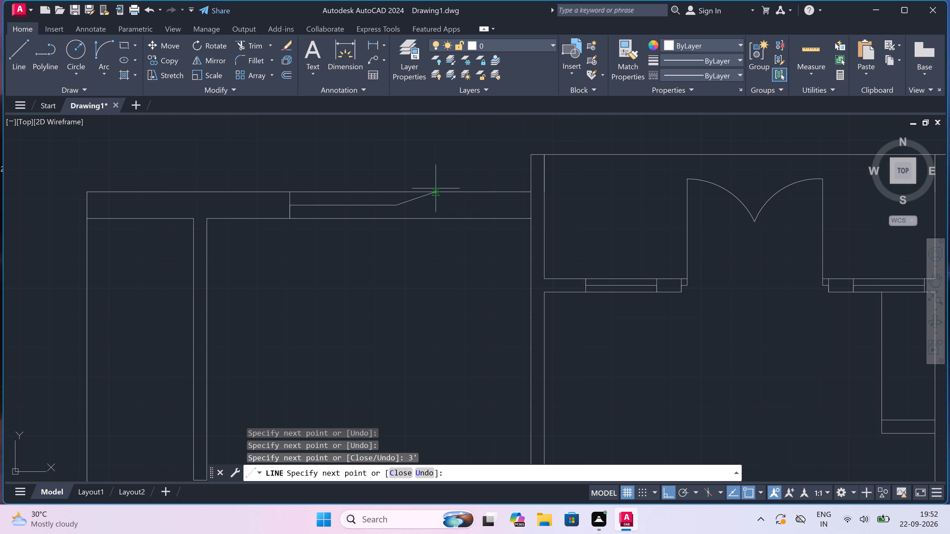
left_click(393, 195)
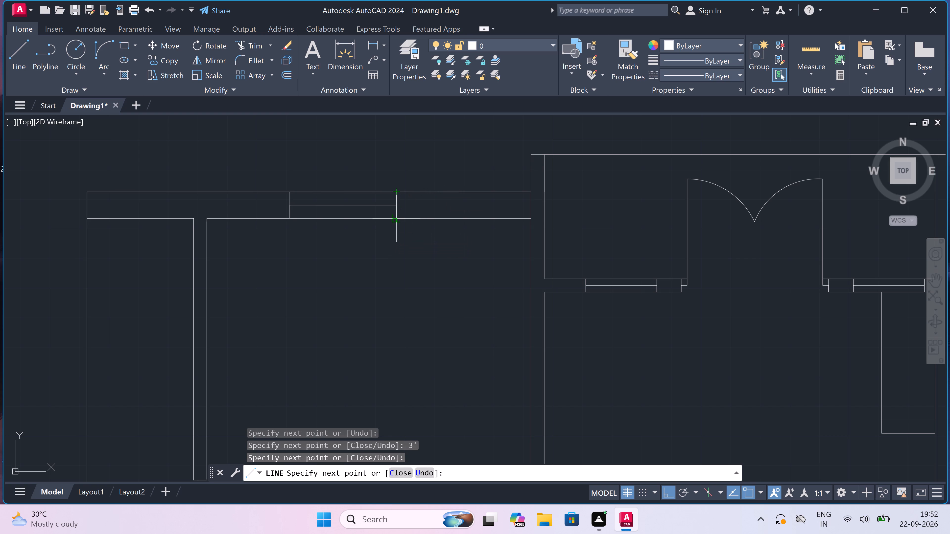
left_click(394, 219)
key("Escape")
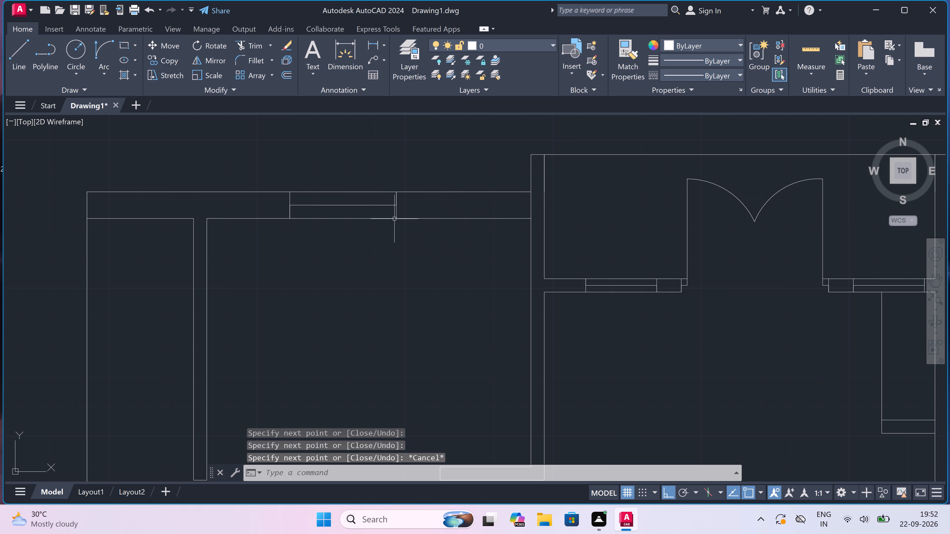
Draw a stepped counter outline from the upper-left partition: about 1'-8" out, about 3' up, and across to the bay's left side wall.
key("space")
scroll(320, 327, "down", 2)
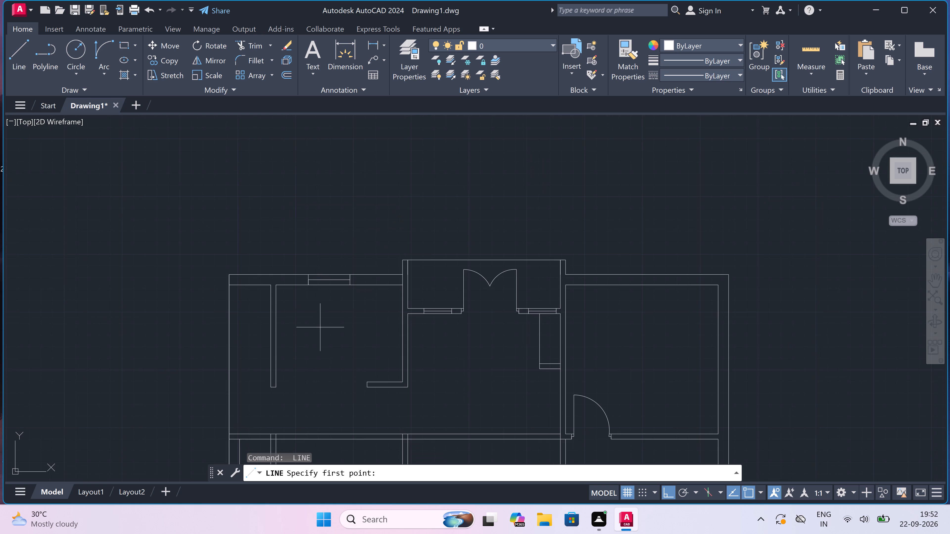
scroll(293, 355, "up", 1)
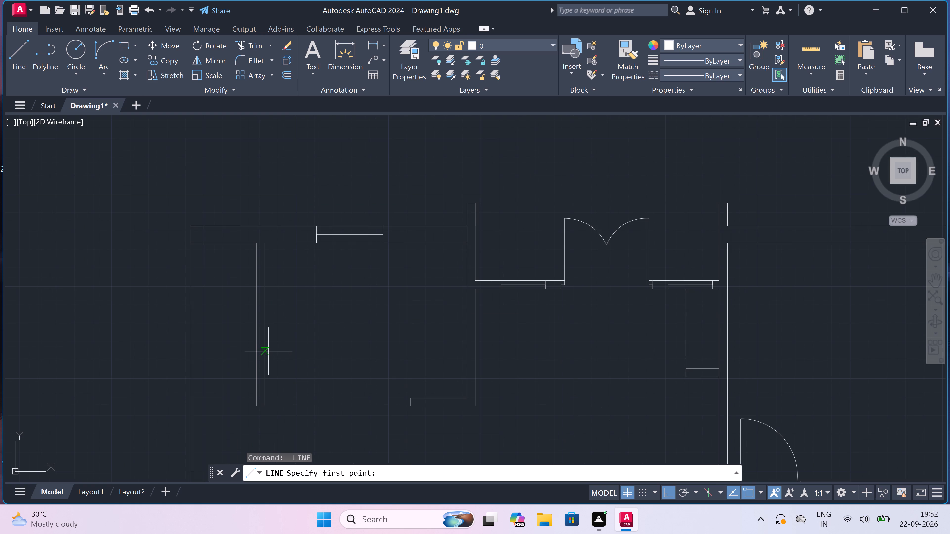
left_click(265, 350)
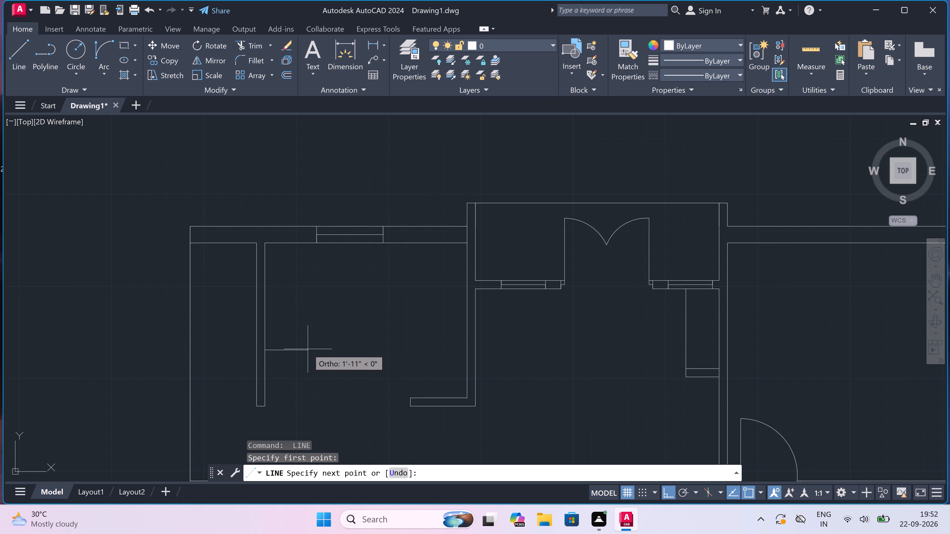
left_click(301, 349)
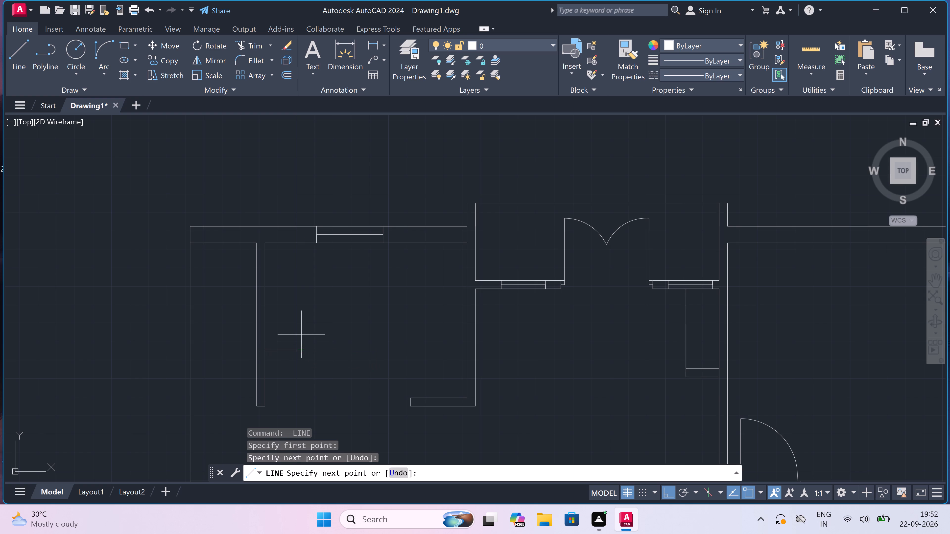
left_click(302, 282)
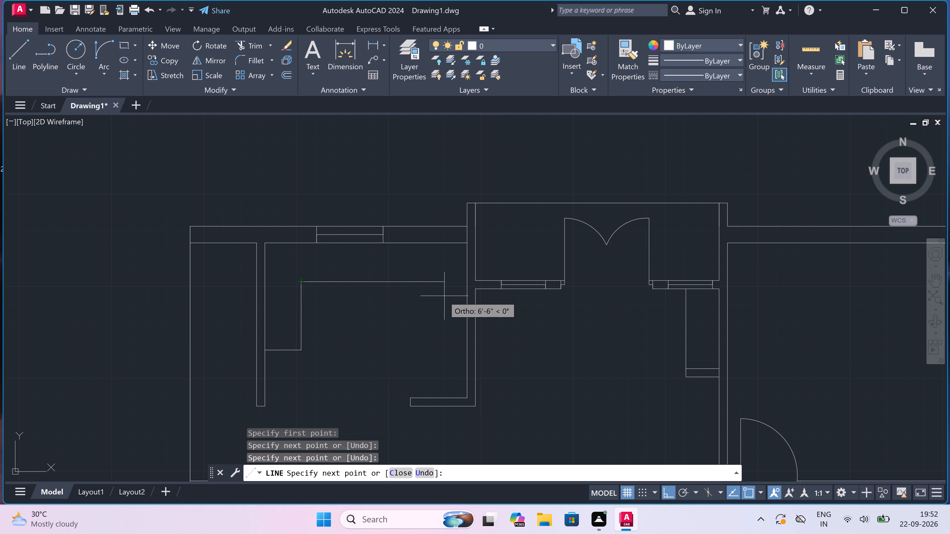
scroll(464, 285, "up", 3)
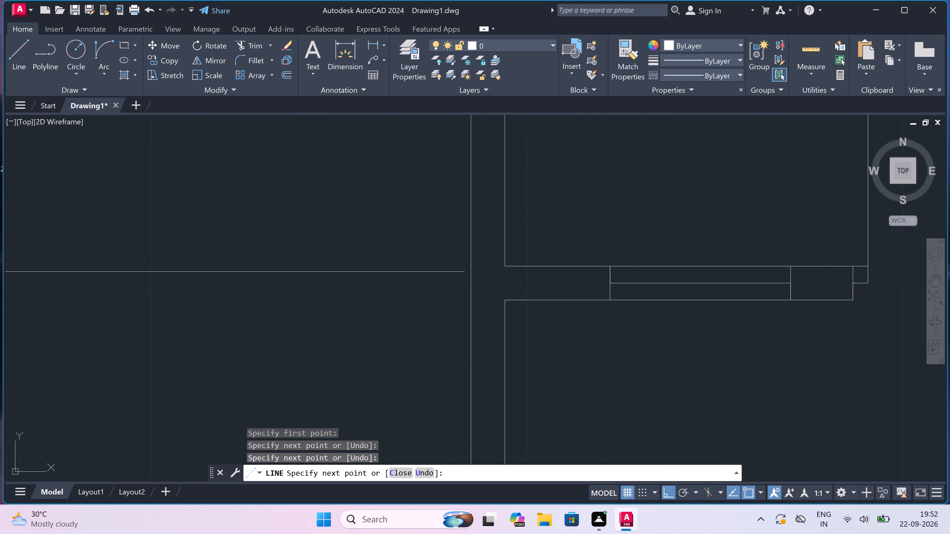
left_click(469, 275)
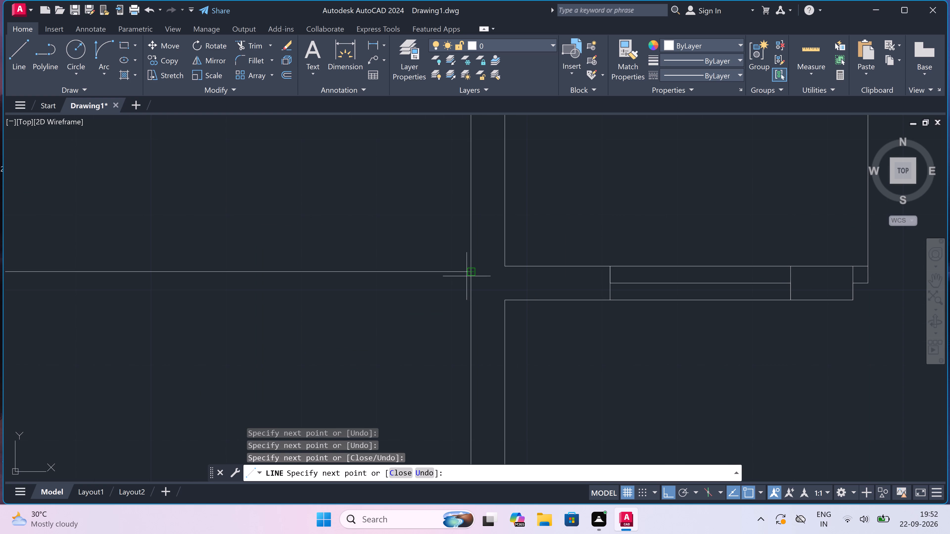
key("Escape")
Delete the two vertical lines of the left partition below the long horizontal wall.
scroll(399, 260, "down", 7)
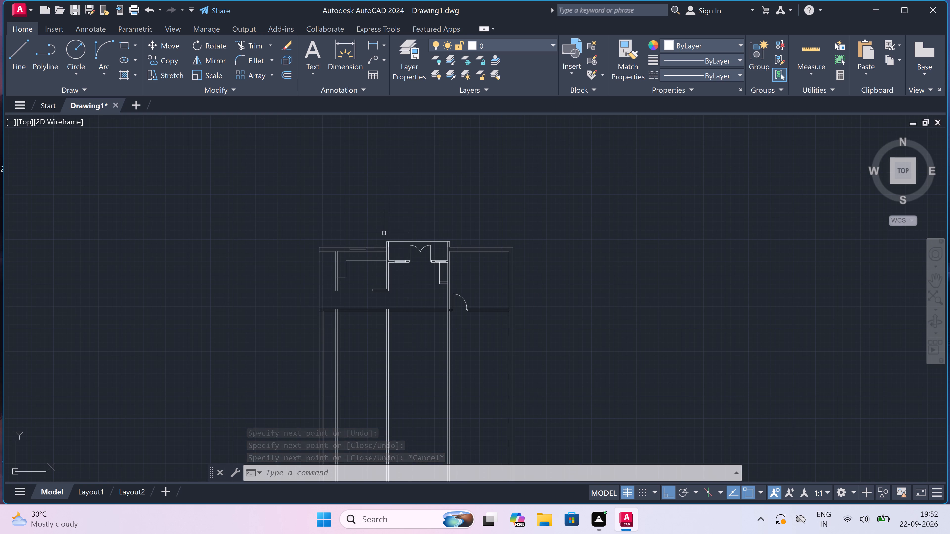
scroll(456, 265, "up", 2)
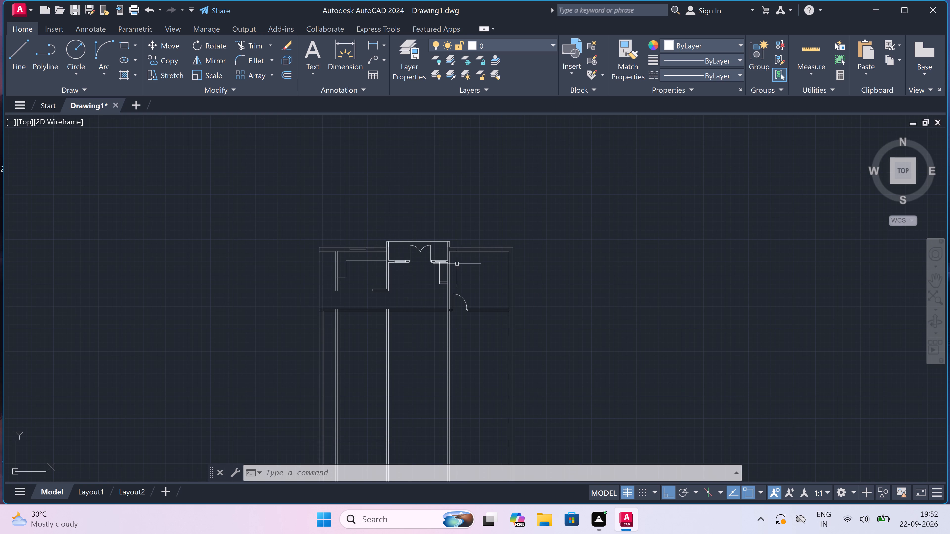
scroll(456, 265, "down", 2)
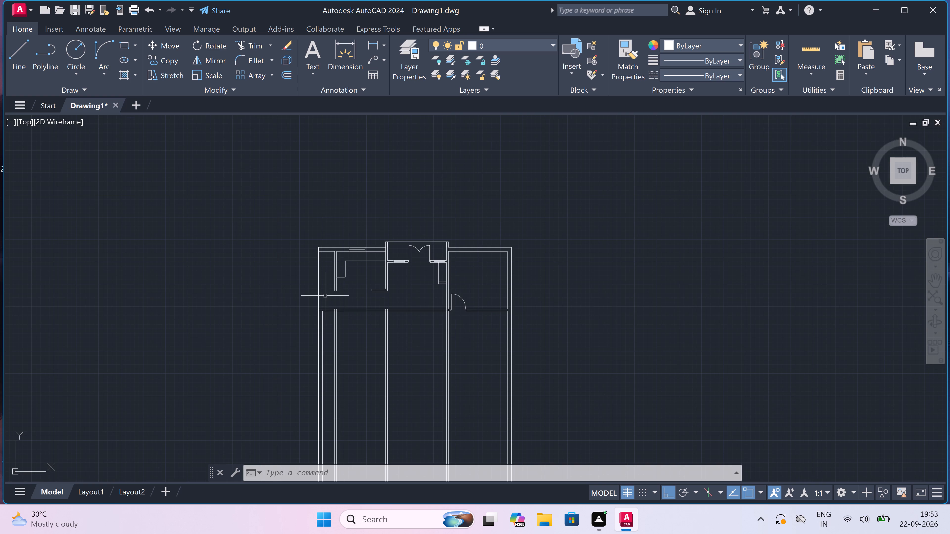
scroll(325, 296, "up", 2)
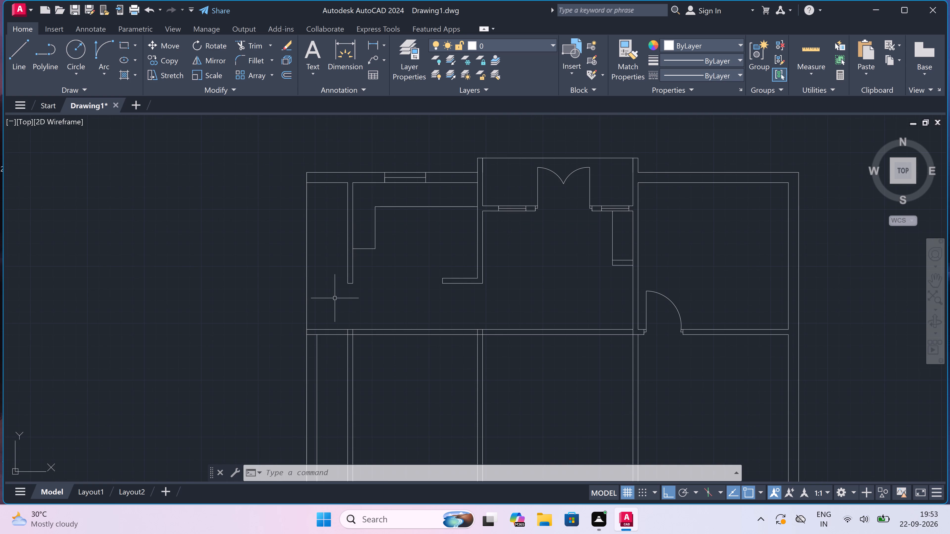
scroll(427, 313, "up", 1)
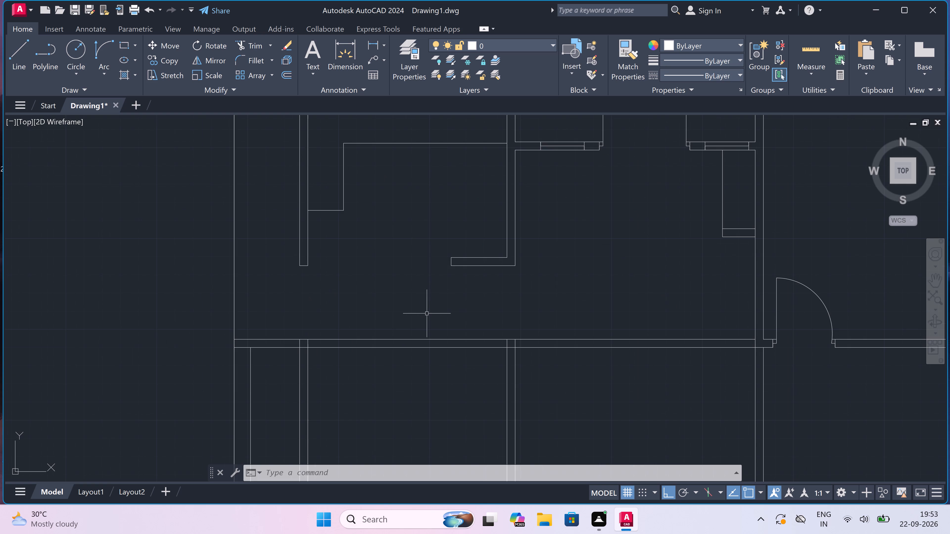
scroll(427, 313, "down", 1)
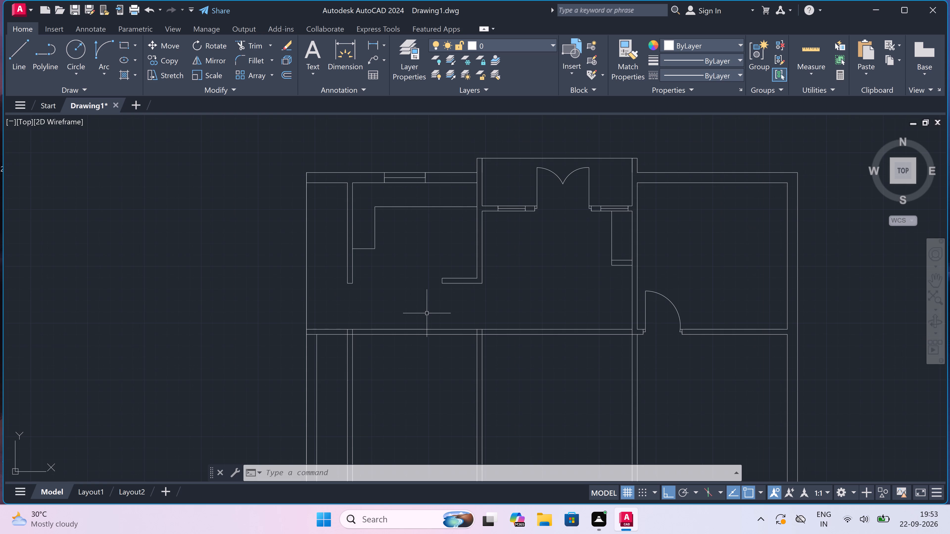
scroll(427, 312, "down", 1)
left_click(405, 377)
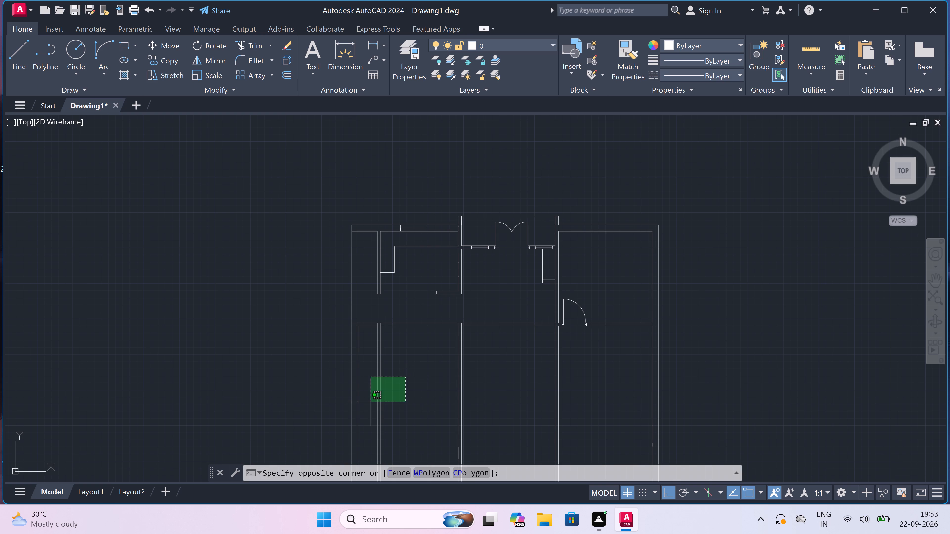
left_click(371, 402)
key("Delete")
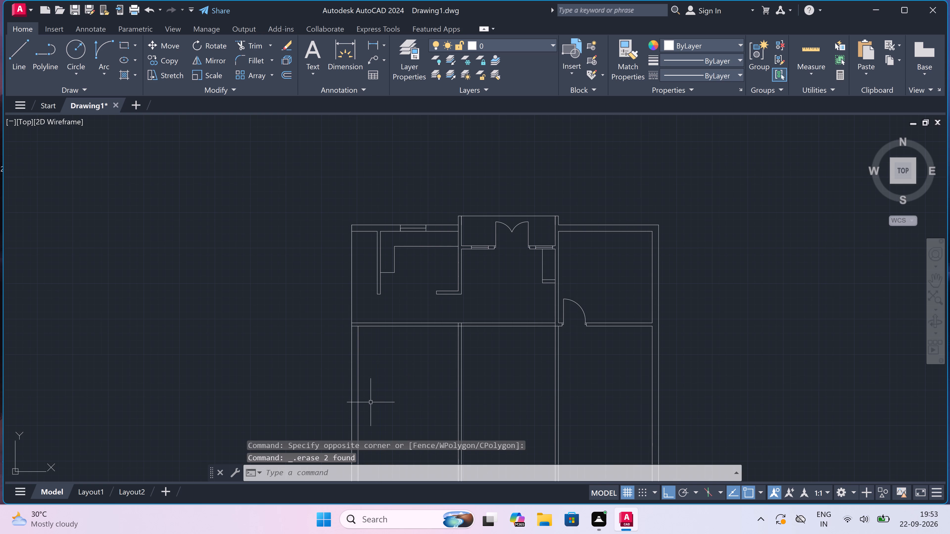
Offset the long horizontal wall's lower line 4' downward across the lower rooms.
scroll(386, 344, "up", 1)
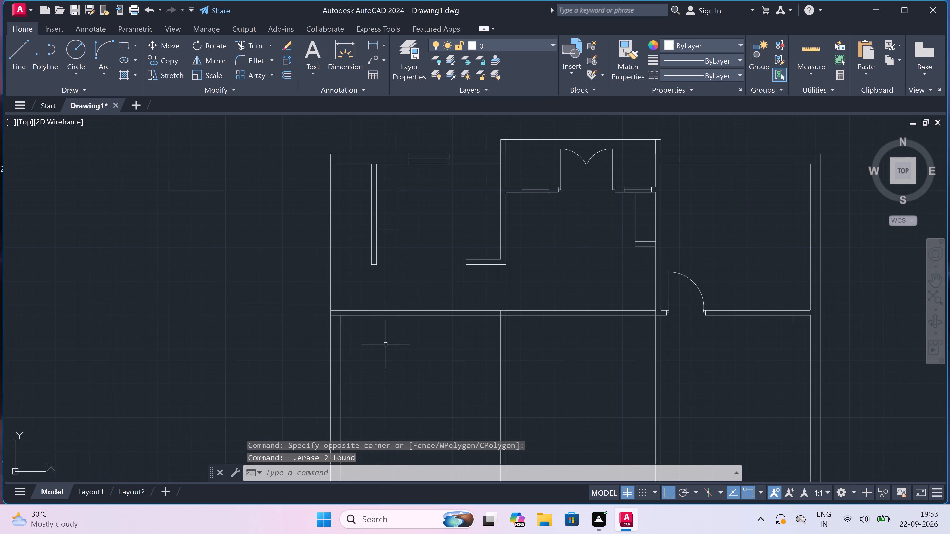
type("o")
key("space")
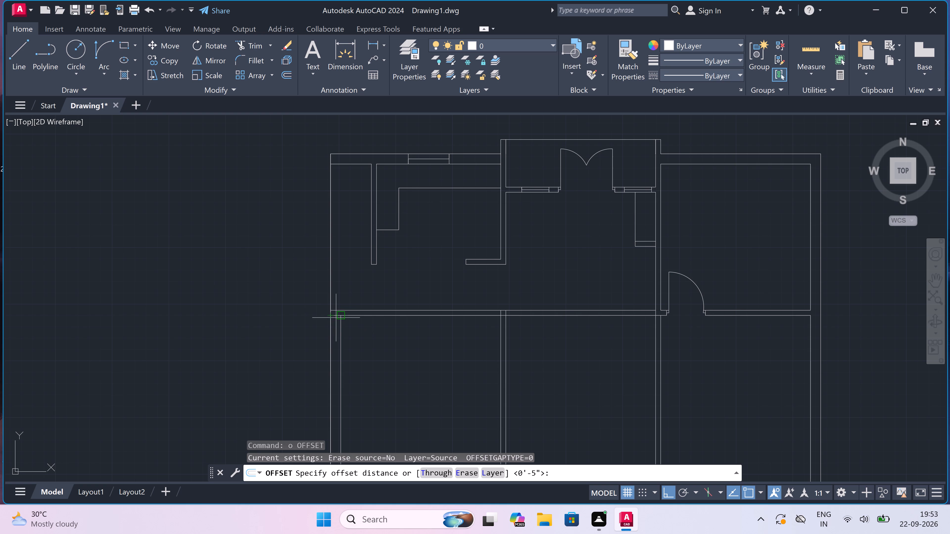
left_click_drag(365, 316, 376, 348)
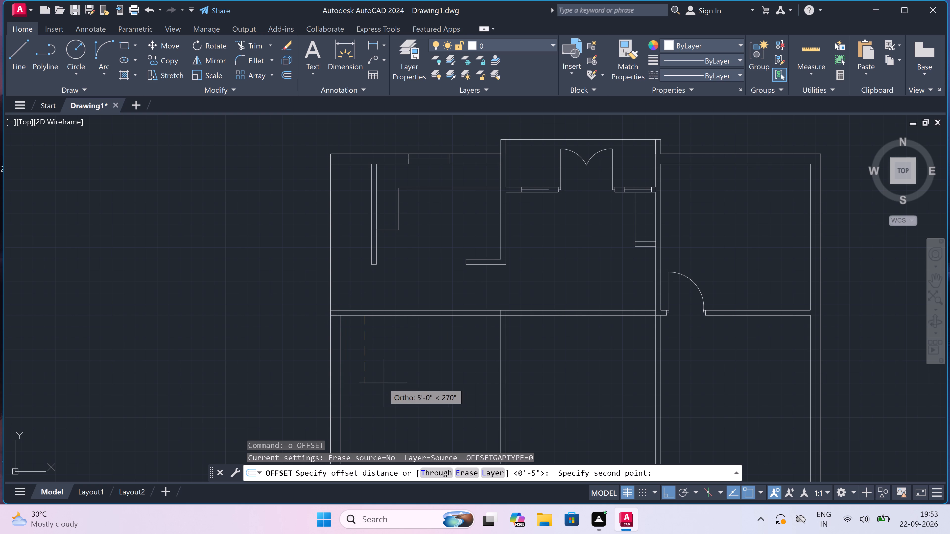
type("4'")
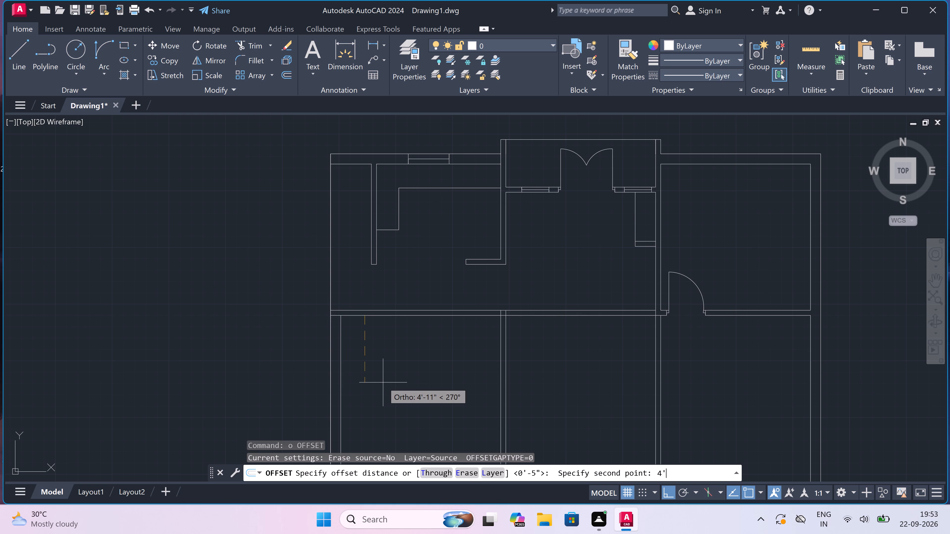
key("space")
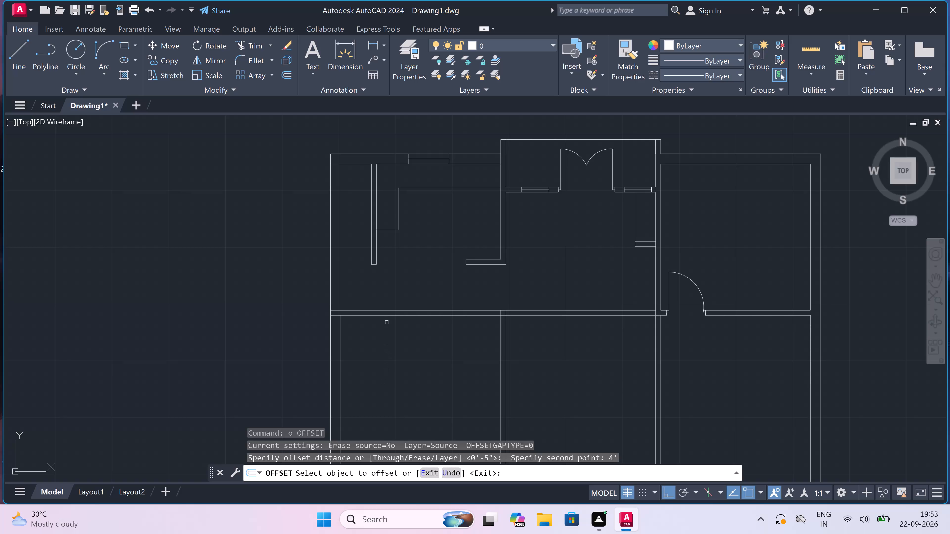
left_click_drag(386, 316, 381, 334)
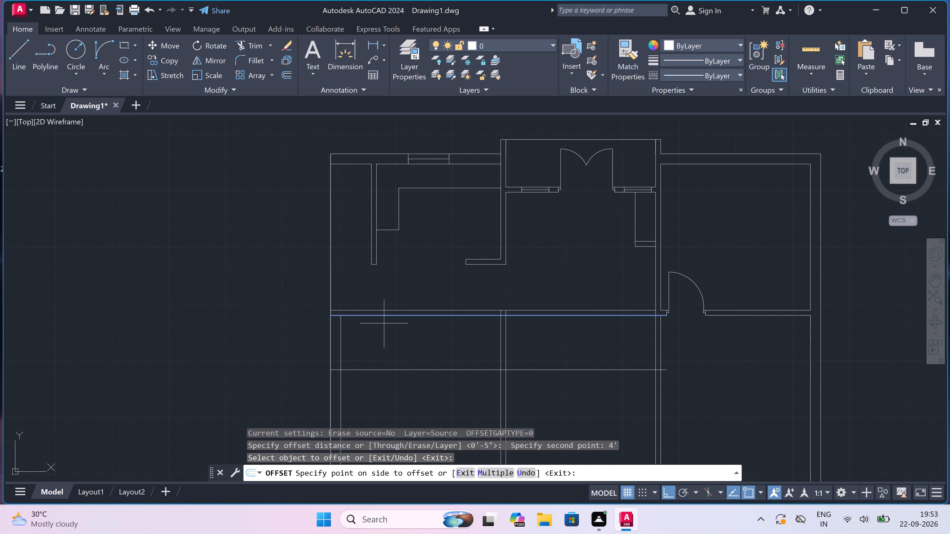
left_click(381, 352)
key("Escape")
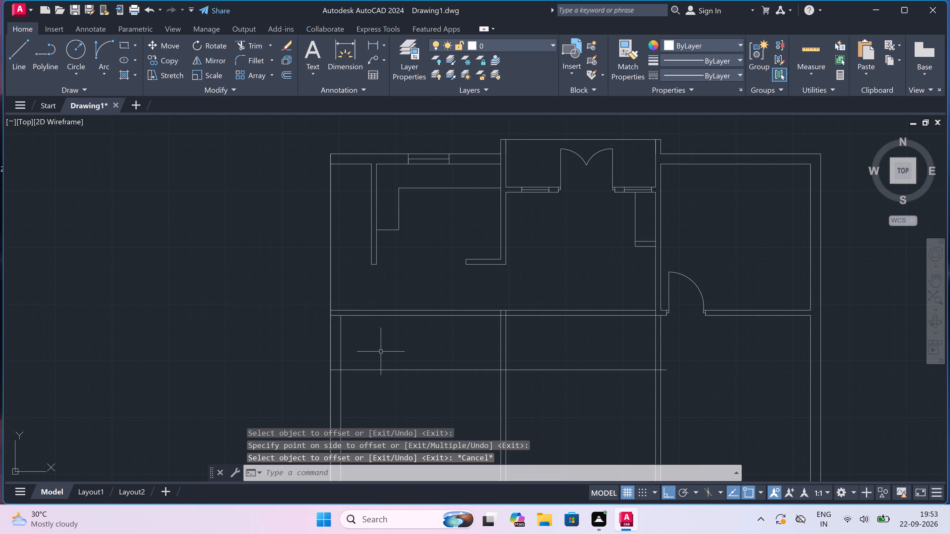
Offset the new horizontal line 4.5" downward to give the partition its thickness.
key("space")
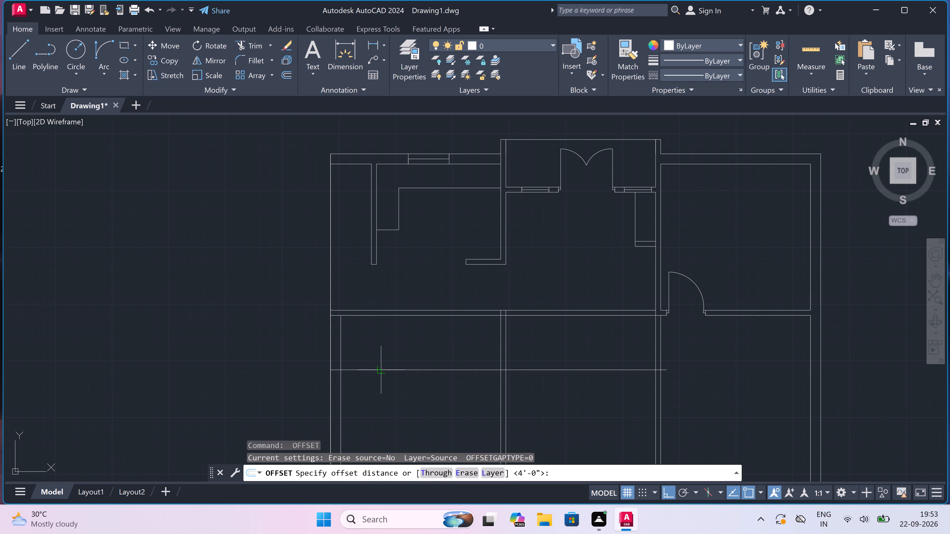
left_click_drag(380, 369, 380, 375)
scroll(377, 394, "up", 1)
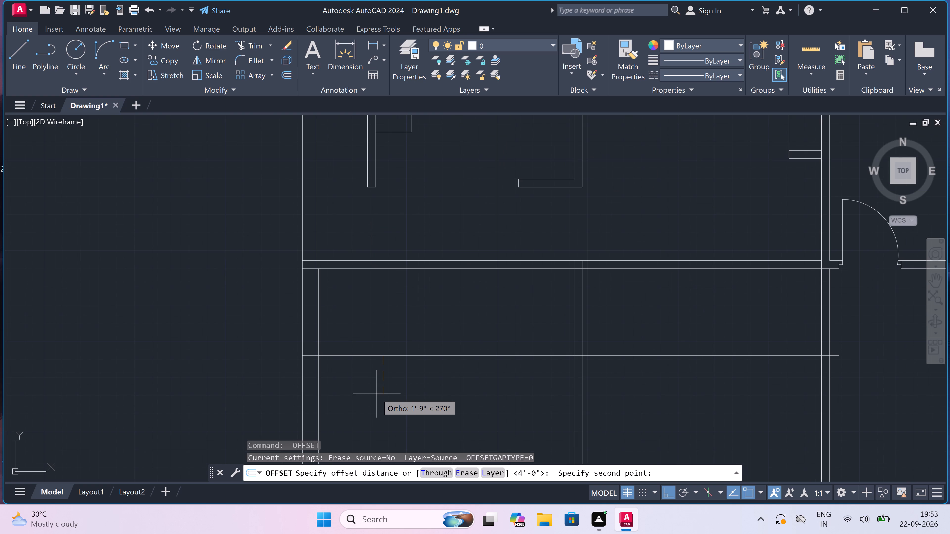
type("4.5\"")
key("space")
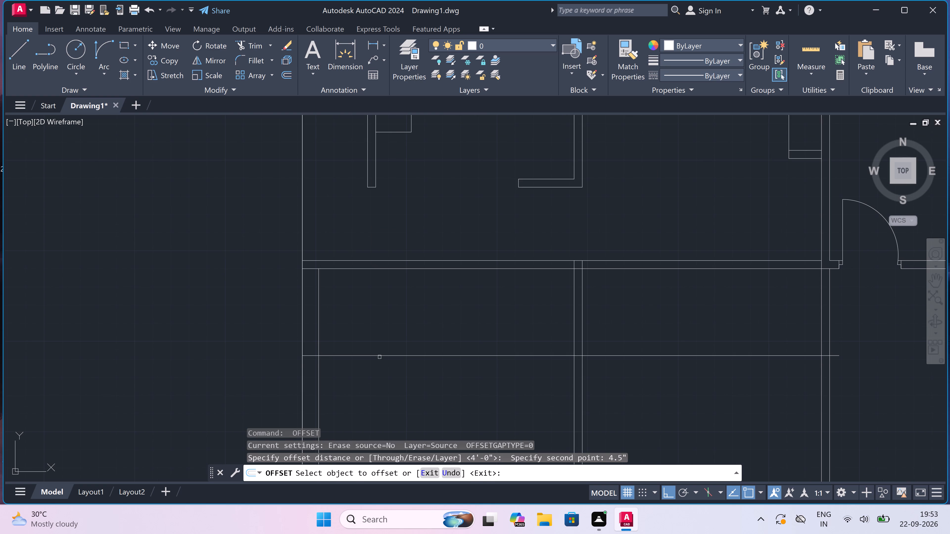
left_click_drag(380, 356, 377, 370)
left_click(374, 383)
key("Escape")
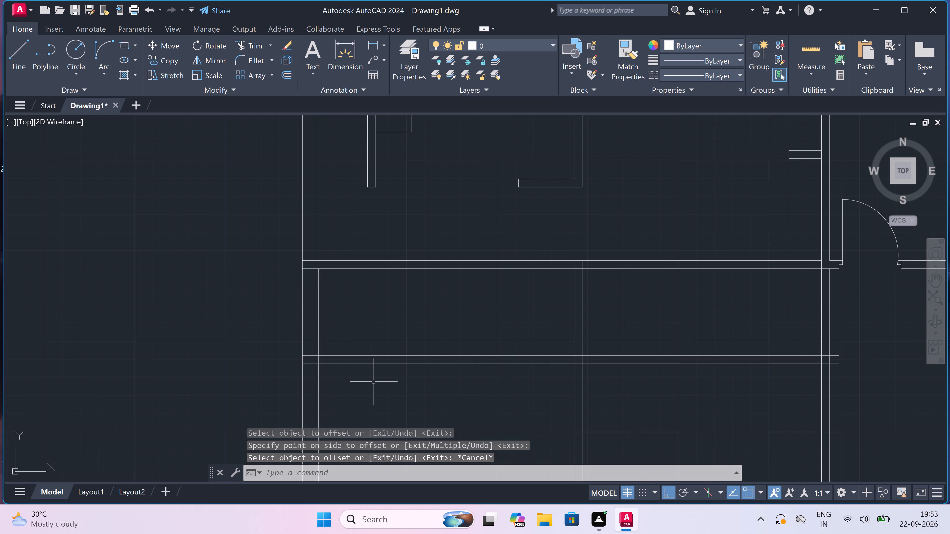
Draw a line 8' along the long wall from the lower-left room's upper-left inner corner, continuing straight down to the lower partition's upper line.
type("l")
key("space")
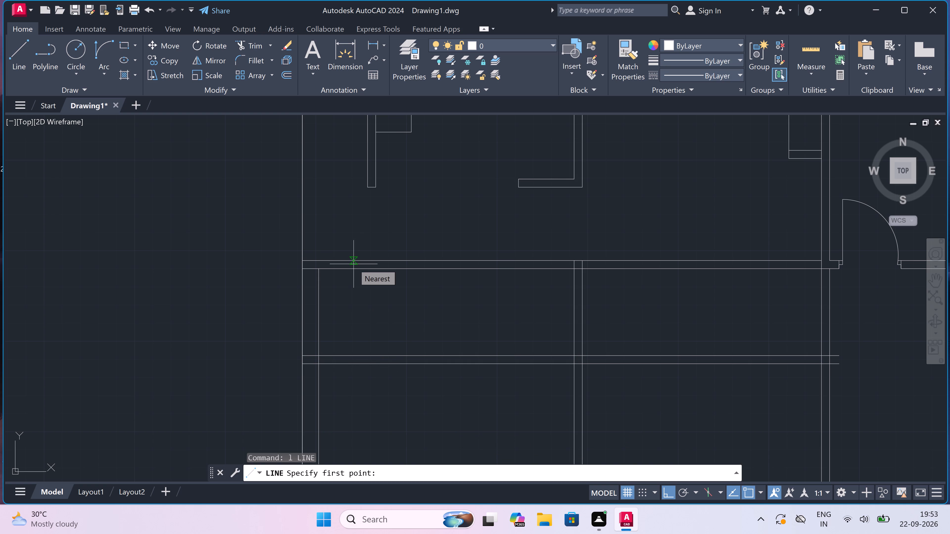
left_click(322, 271)
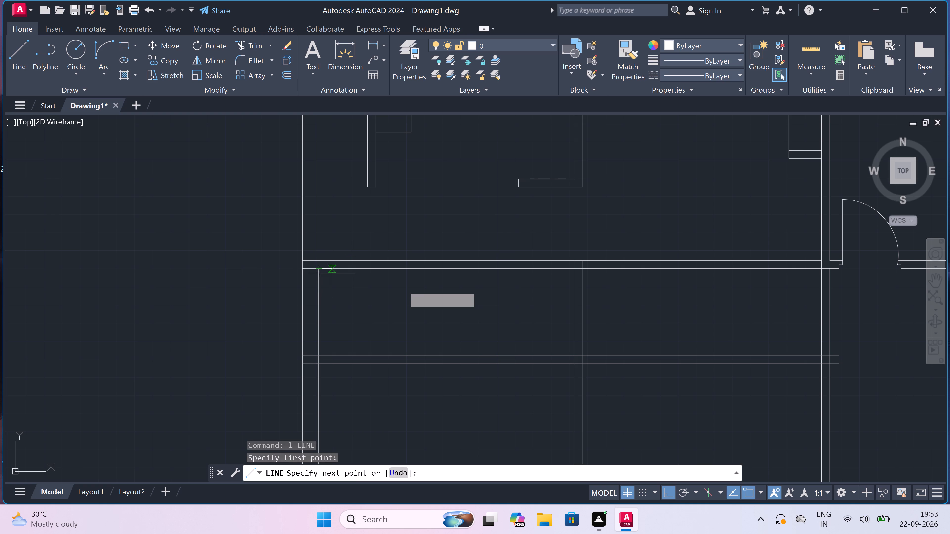
type("8'")
key("space")
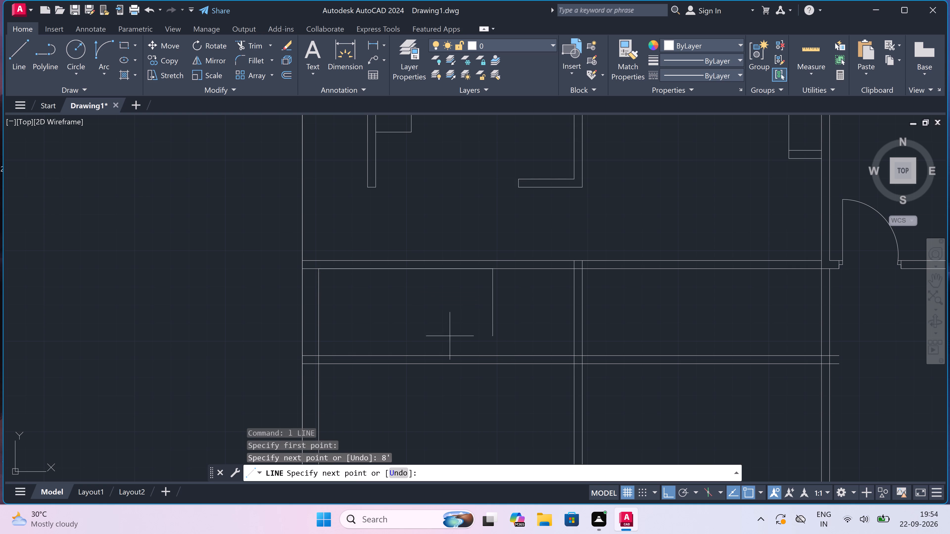
scroll(491, 349, "up", 1)
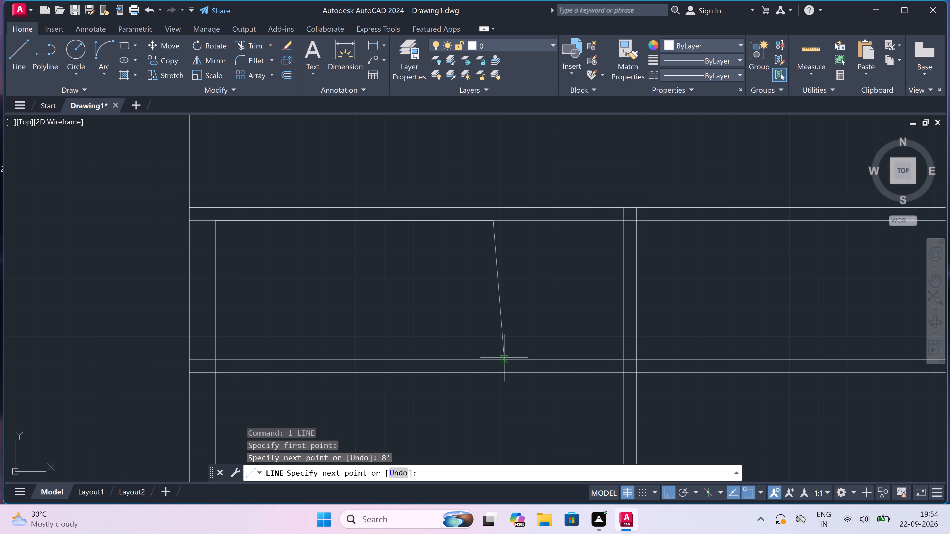
left_click(492, 357)
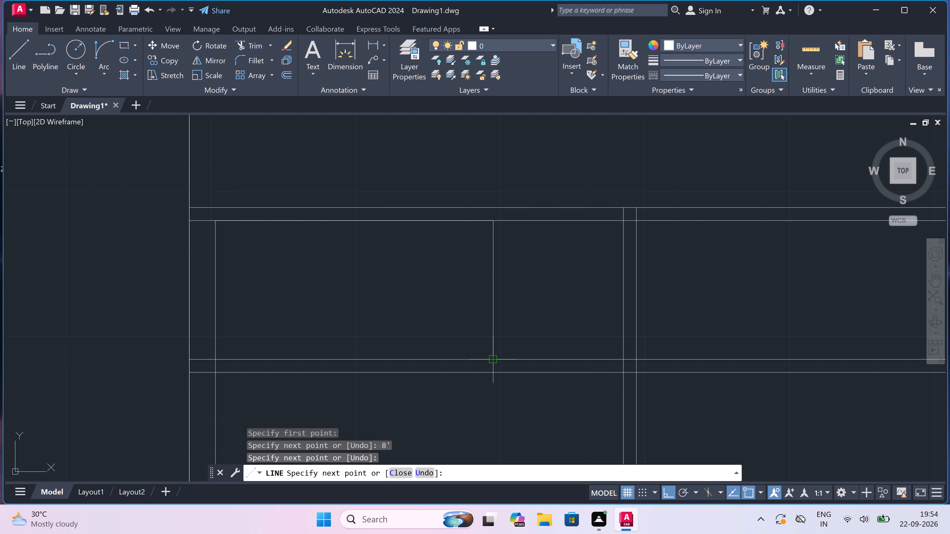
key("Escape")
Draw a 4.5" thick stepped wall from the new vertical line across to the middle partition, with its 4.5" return rising to the long wall's upper line.
key("space")
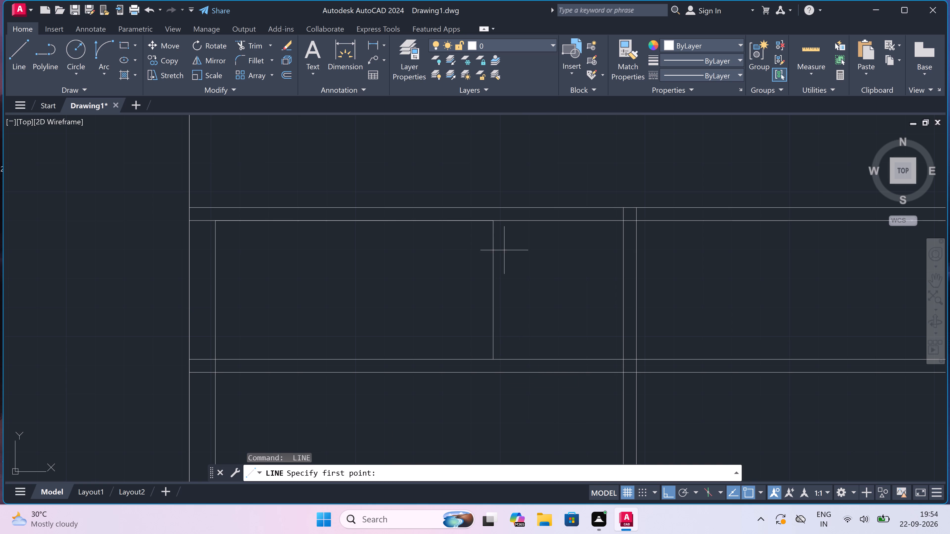
left_click(493, 269)
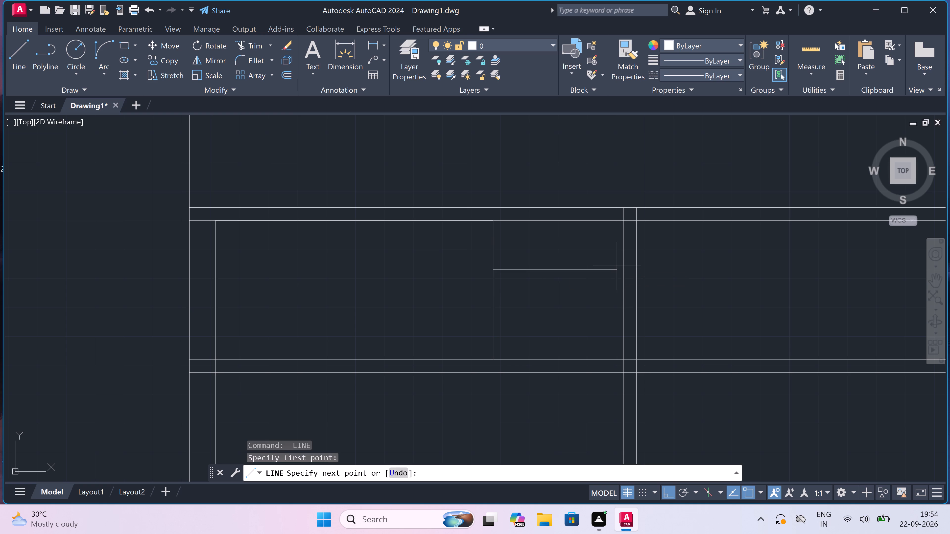
left_click(620, 267)
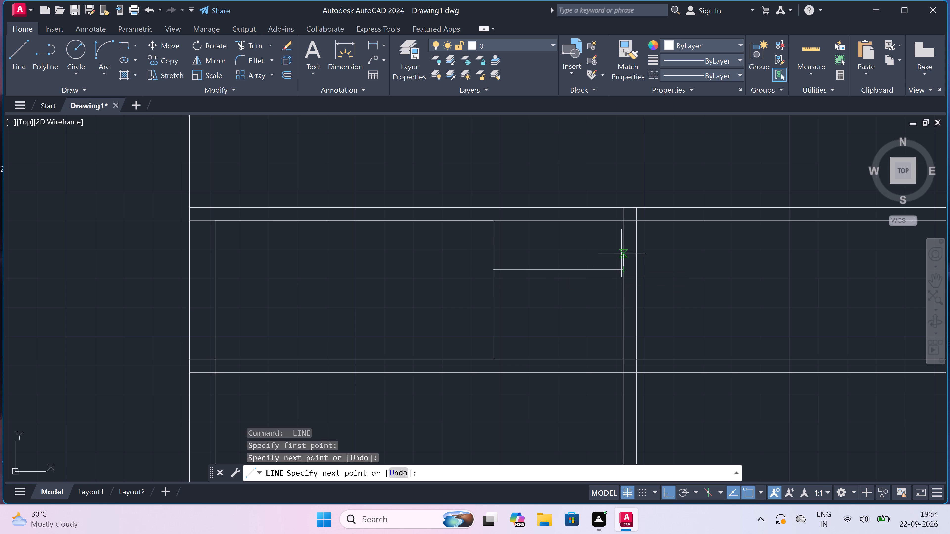
type("4.5\"")
key("space")
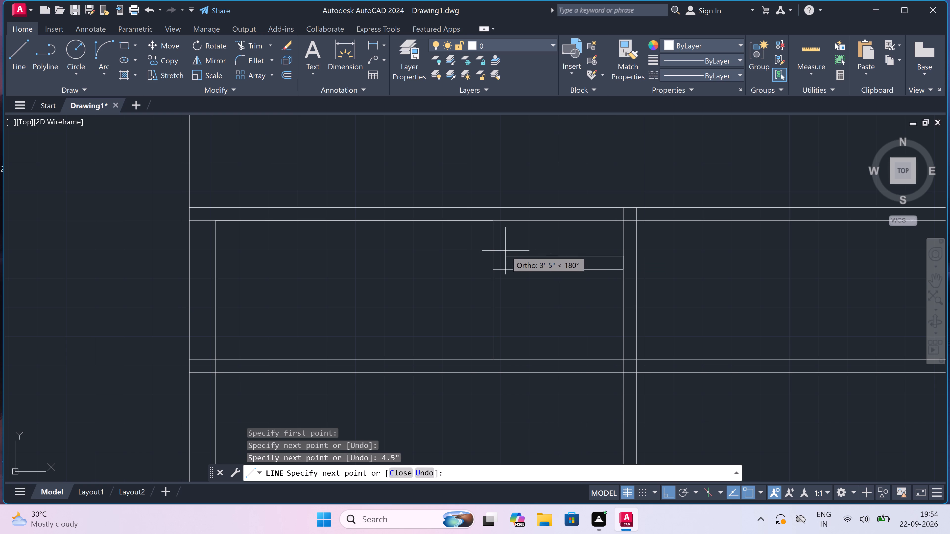
scroll(500, 252, "up", 2)
left_click(479, 261)
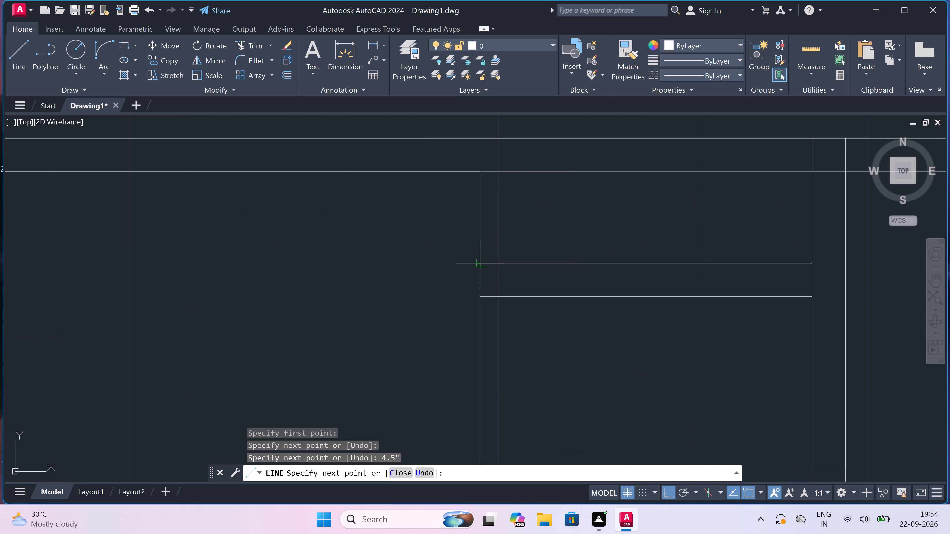
type("4.5\"")
key("space")
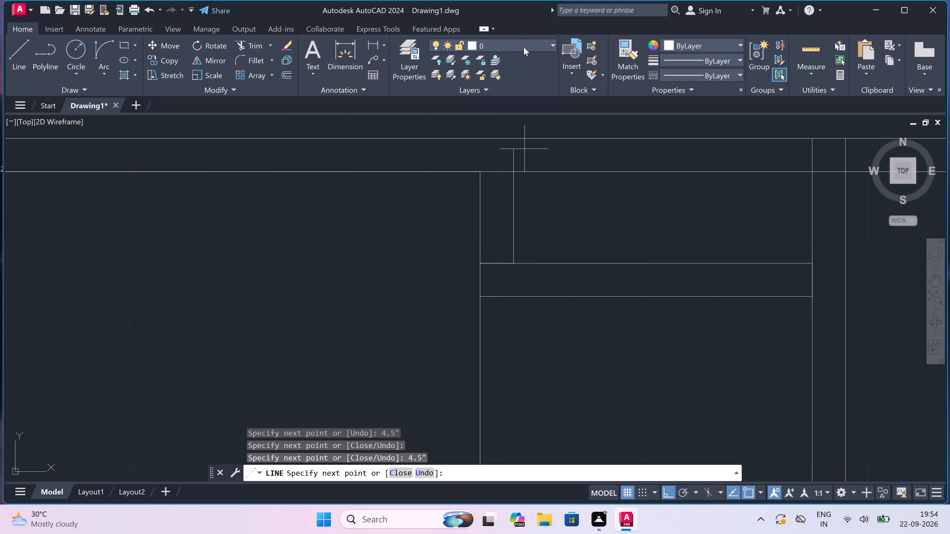
left_click(511, 135)
key("Escape")
Trim the overlapping lines at the stepped wall's junctions with the long wall and middle partition, leaving an open recess between them.
type("tr")
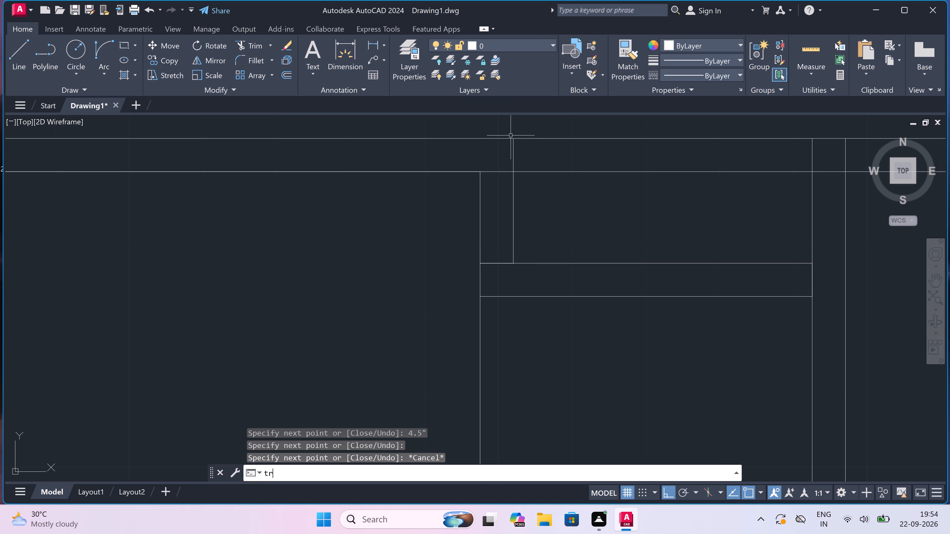
key("space")
left_click(505, 158)
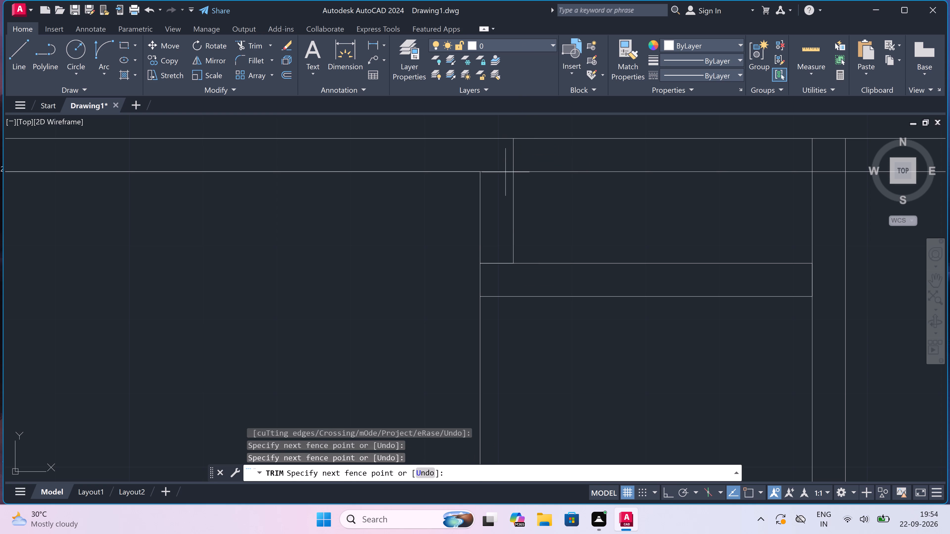
left_click(501, 268)
scroll(501, 268, "down", 1)
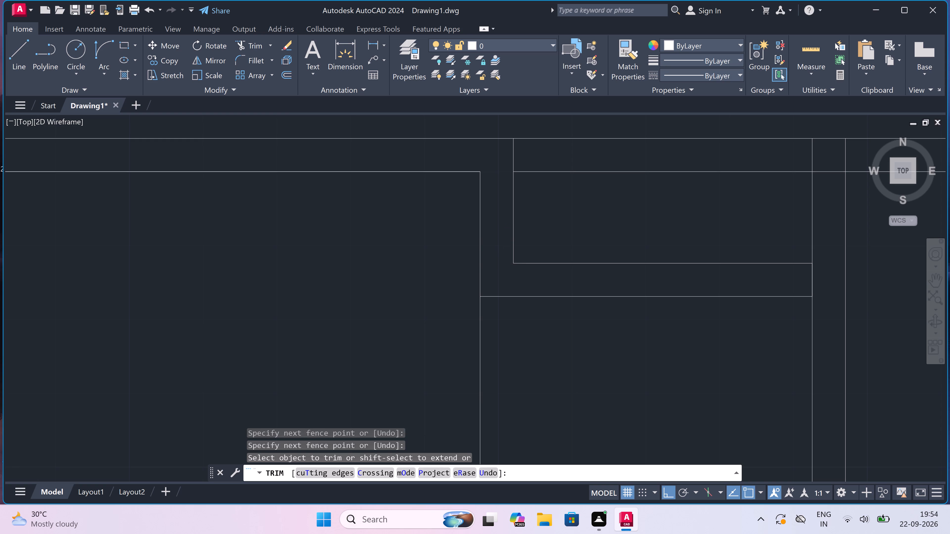
scroll(501, 268, "down", 1)
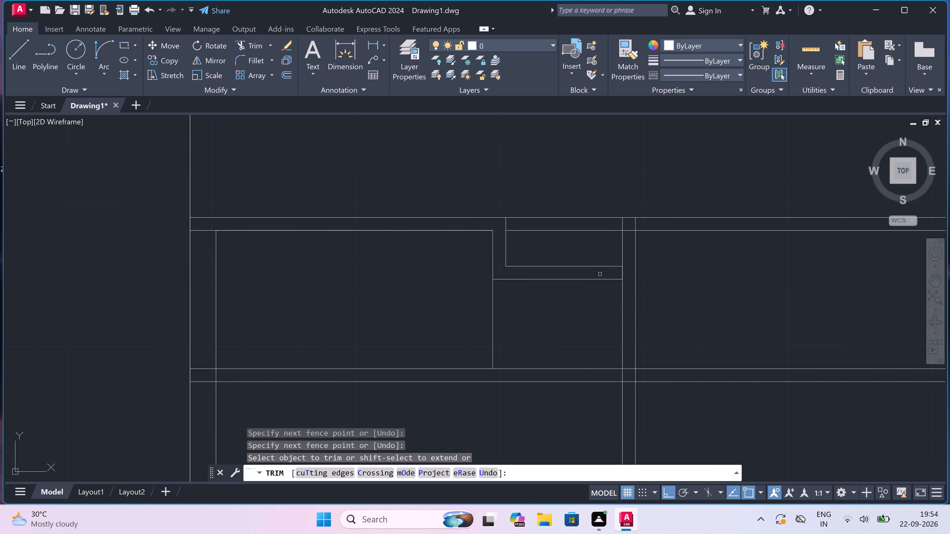
left_click(622, 271)
left_click(586, 238)
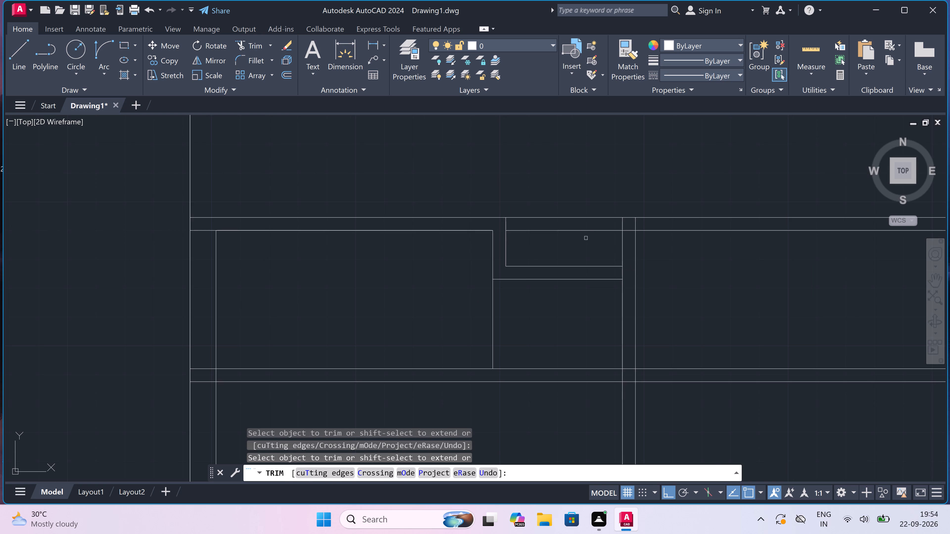
left_click(587, 200)
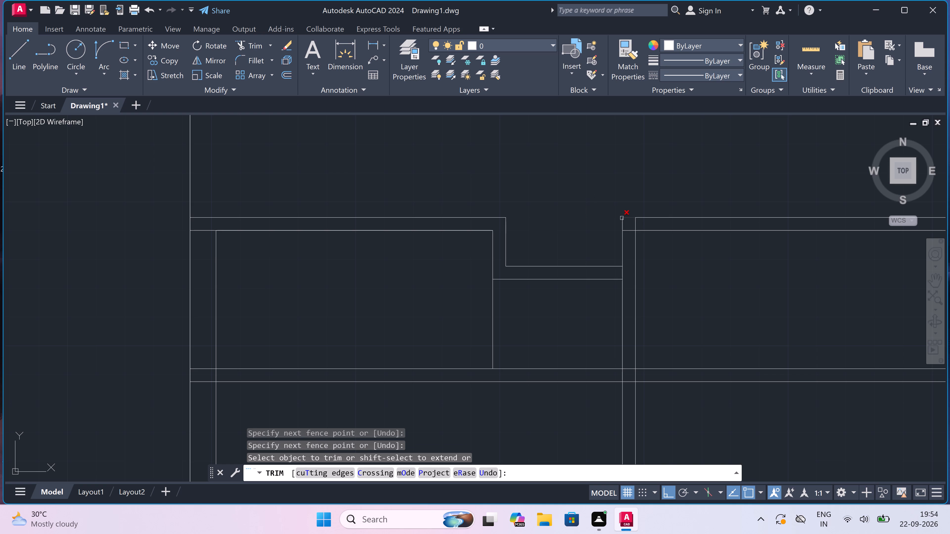
scroll(636, 234, "up", 1)
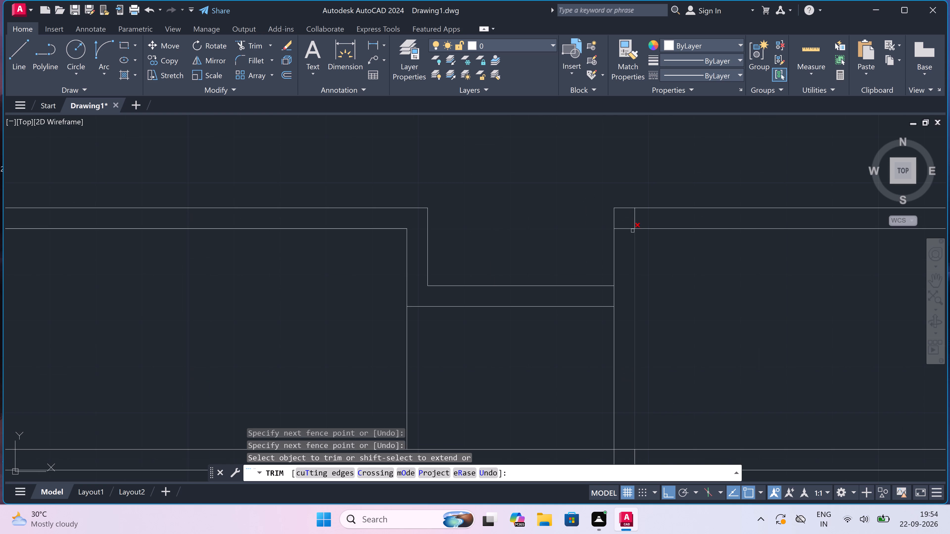
left_click(626, 230)
left_click(613, 296)
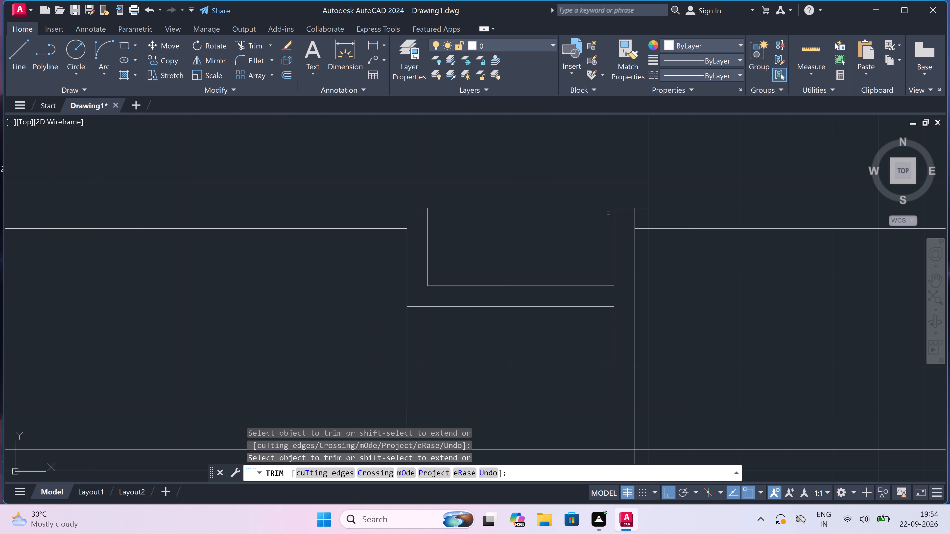
Trim away both lines of the long horizontal wall between the middle and right partitions.
scroll(608, 213, "down", 3)
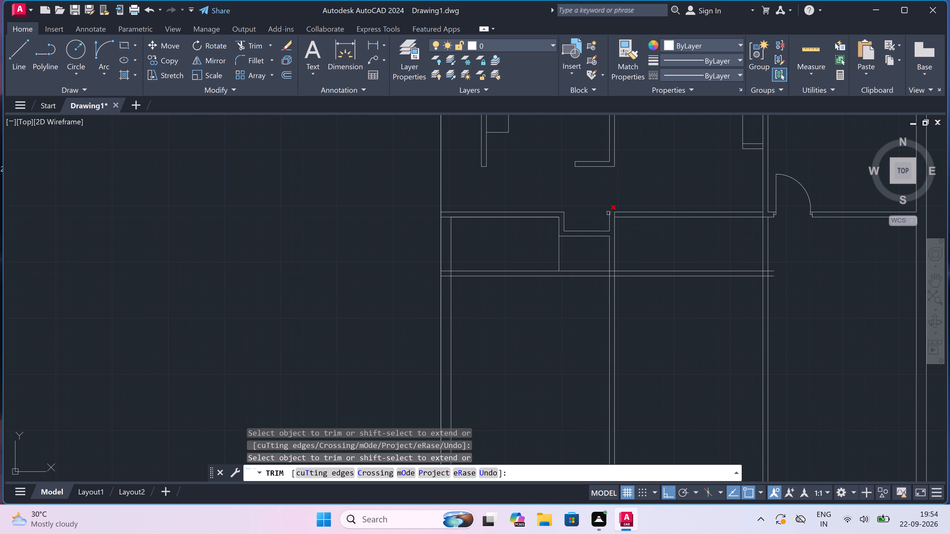
scroll(608, 213, "down", 1)
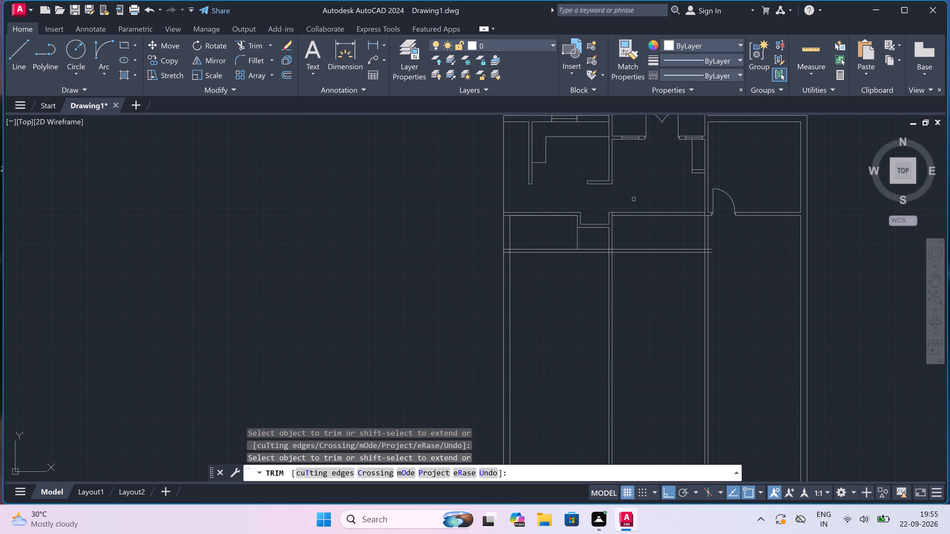
scroll(639, 201, "up", 2)
left_click_drag(639, 201, 640, 204)
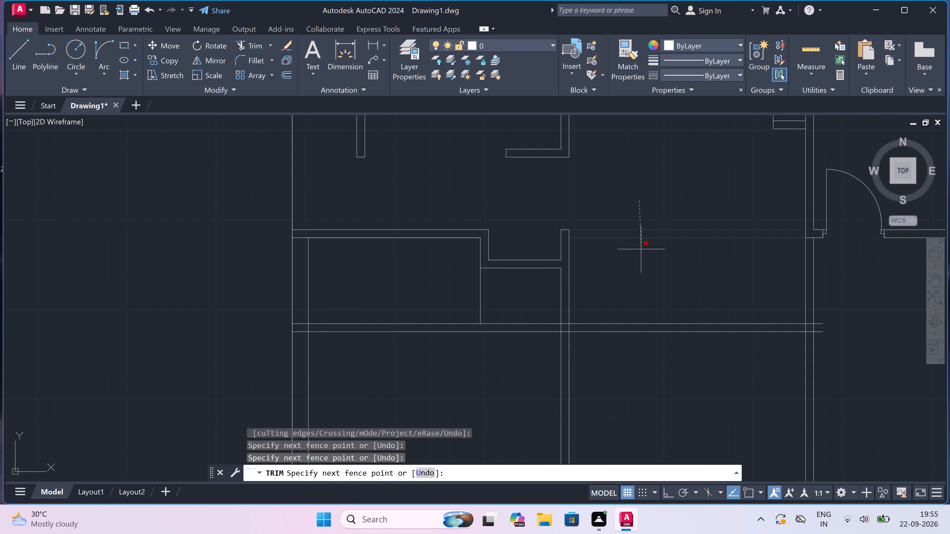
left_click(641, 251)
Trim away the lower partition's two lines across the central room, including the leftover pieces in and beyond the right partition.
scroll(604, 231, "down", 1)
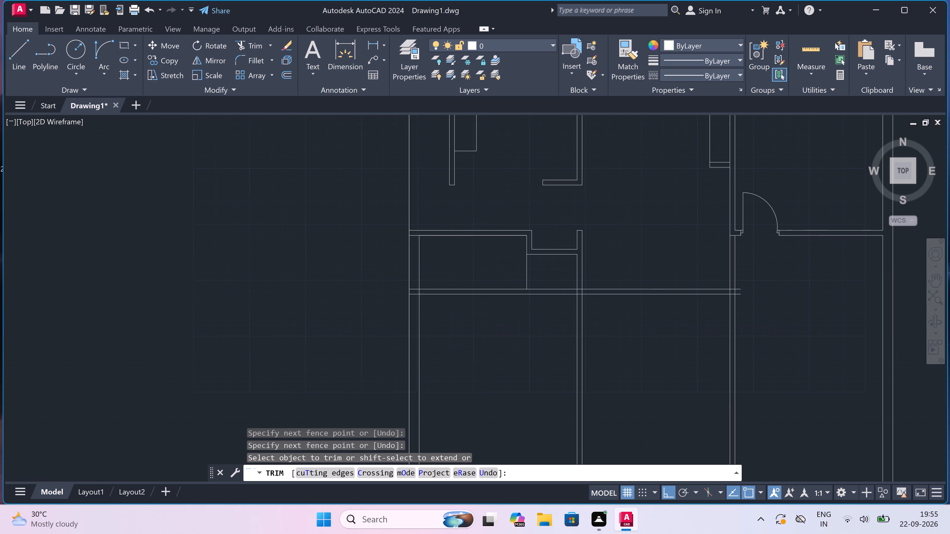
scroll(604, 231, "down", 1)
scroll(604, 231, "up", 1)
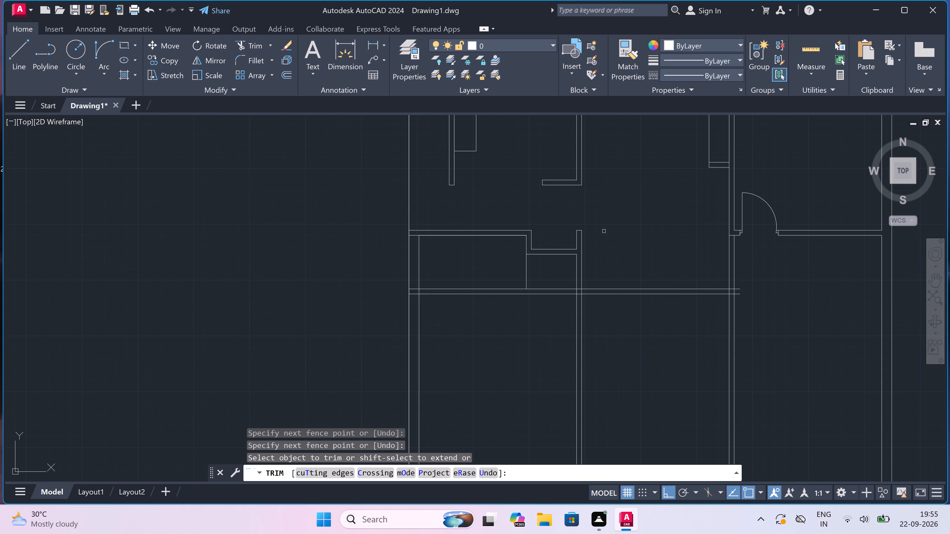
scroll(604, 231, "down", 1)
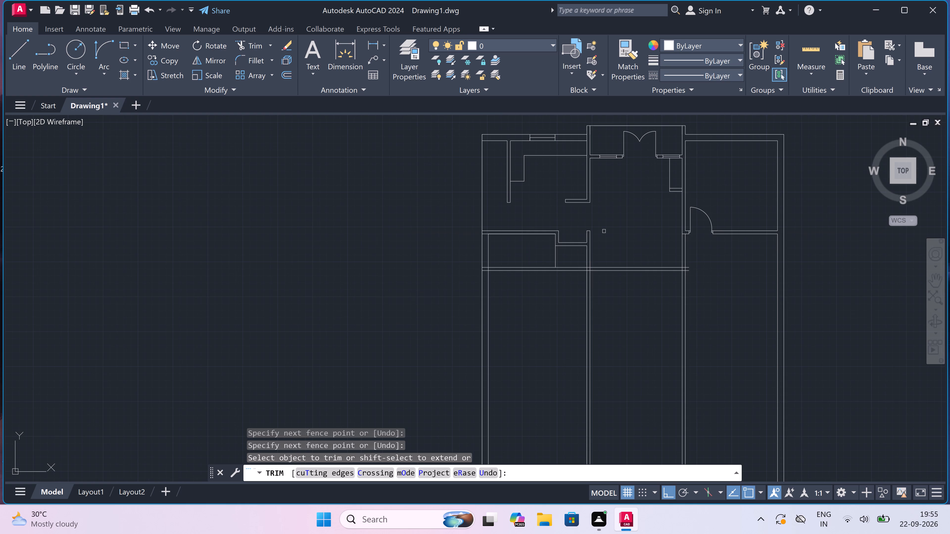
left_click(631, 262)
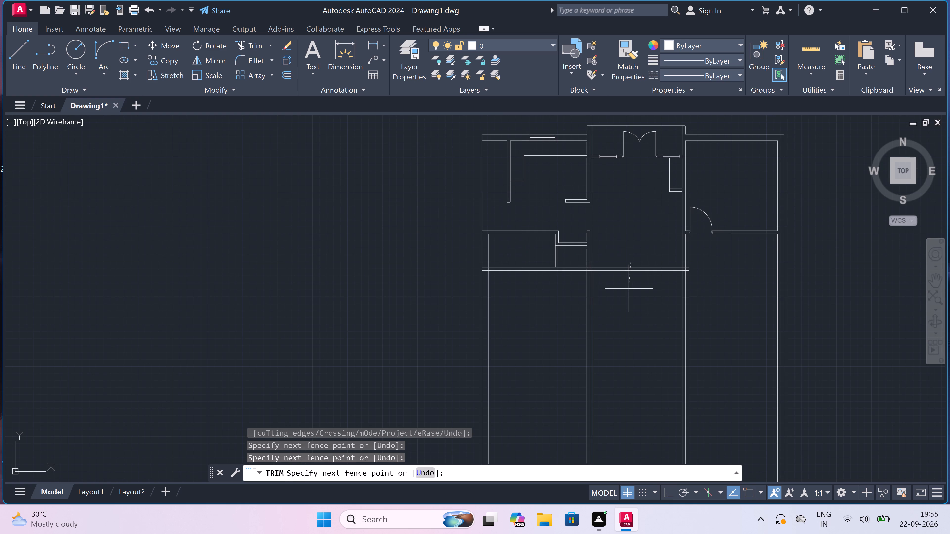
left_click(629, 296)
scroll(687, 265, "up", 5)
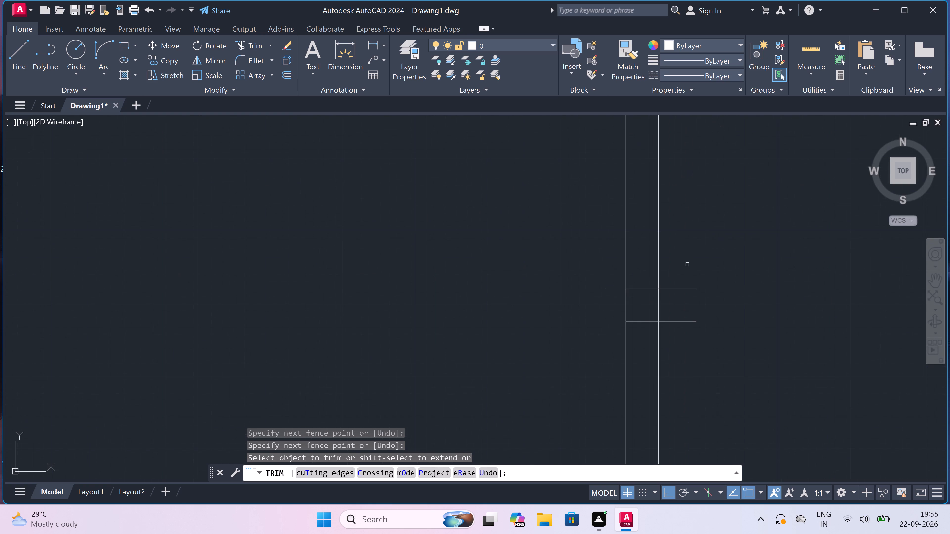
left_click(644, 325)
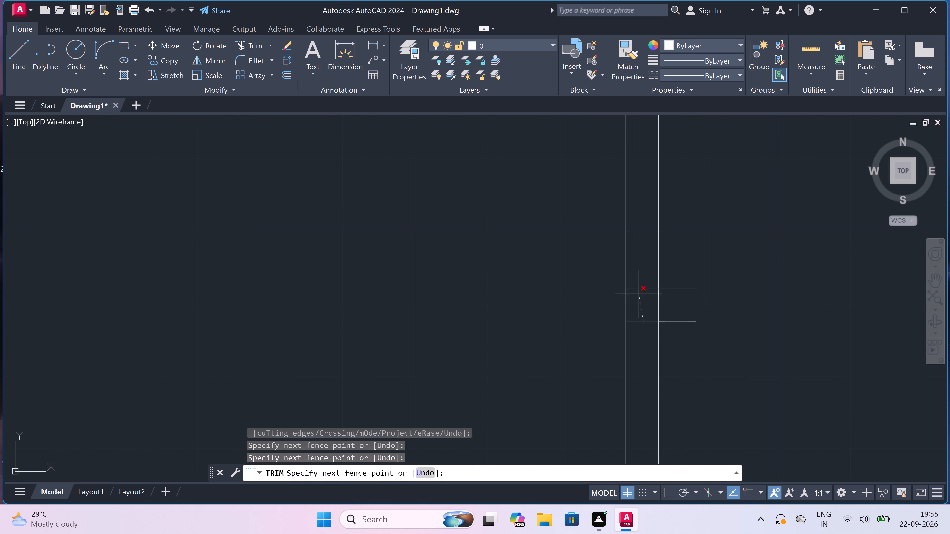
left_click(639, 285)
left_click_drag(669, 336, 669, 334)
left_click(676, 283)
Trim the junction where the lower partition meets the middle partition, removing the line ends inside it and the short vertical piece between them.
scroll(676, 282, "down", 4)
scroll(653, 279, "down", 2)
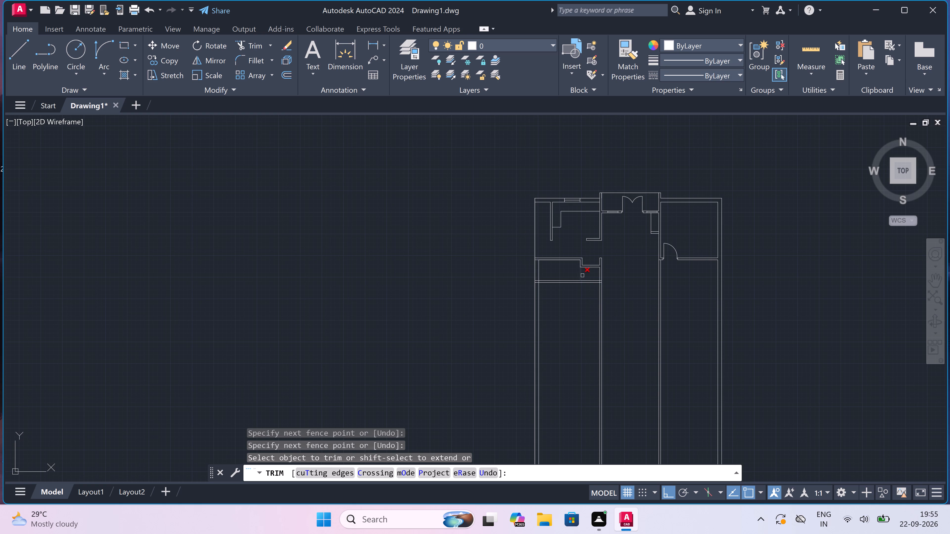
scroll(582, 275, "up", 3)
scroll(639, 296, "up", 2)
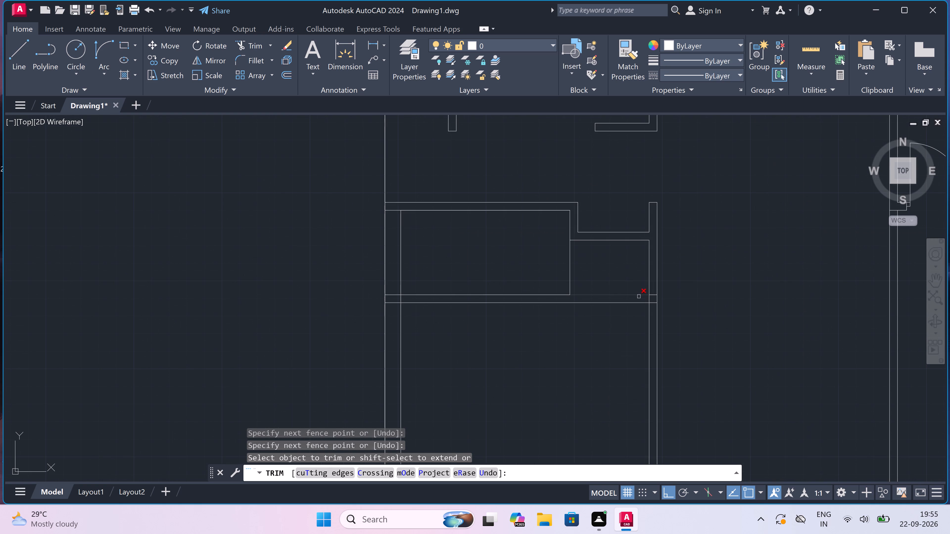
scroll(639, 296, "up", 1)
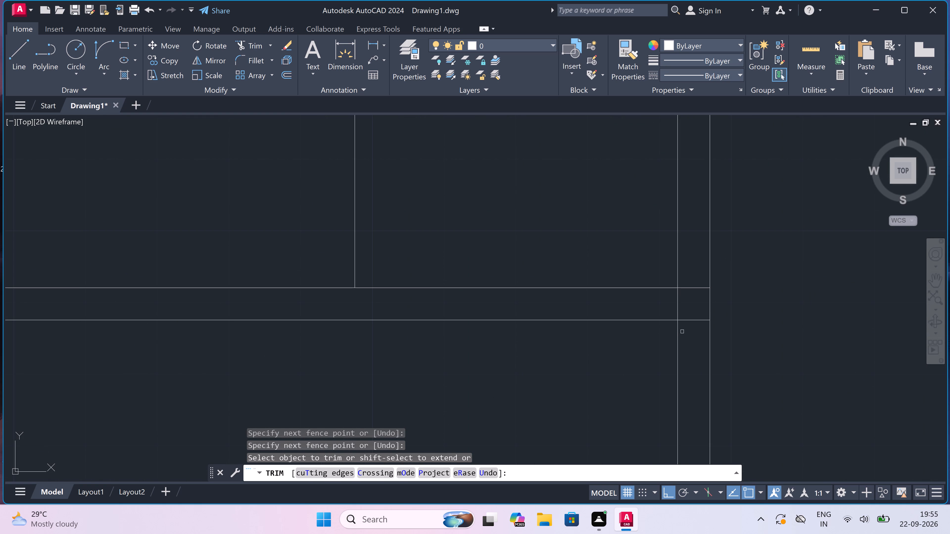
left_click(689, 330)
left_click(688, 280)
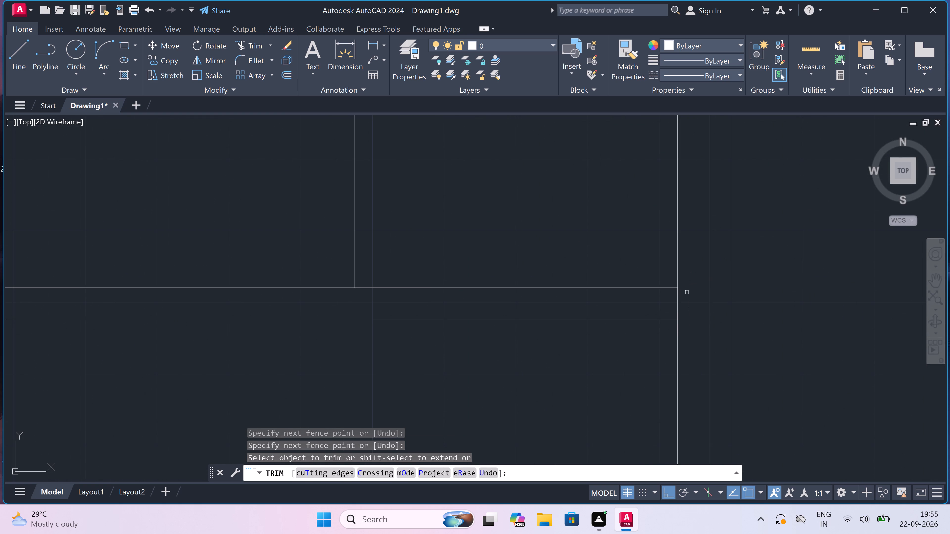
left_click(684, 303)
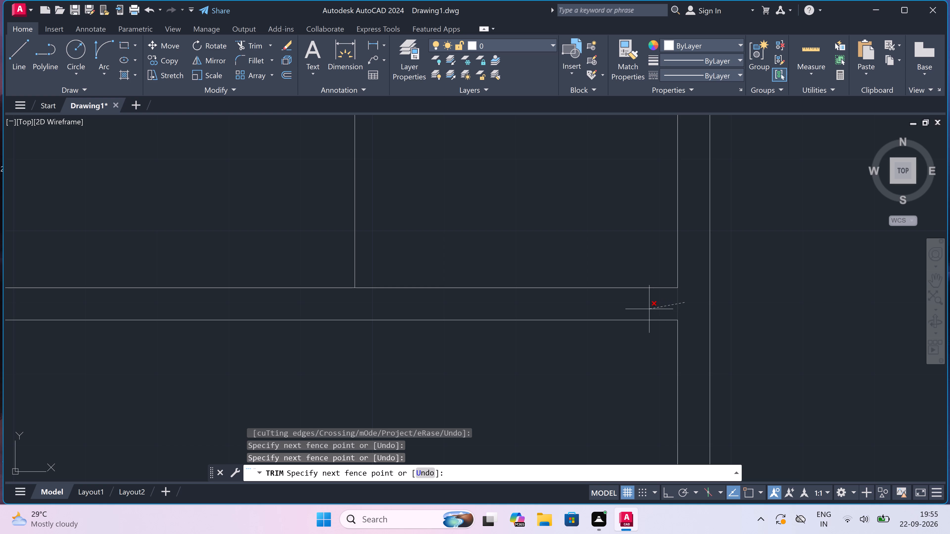
left_click(648, 307)
scroll(636, 304, "down", 4)
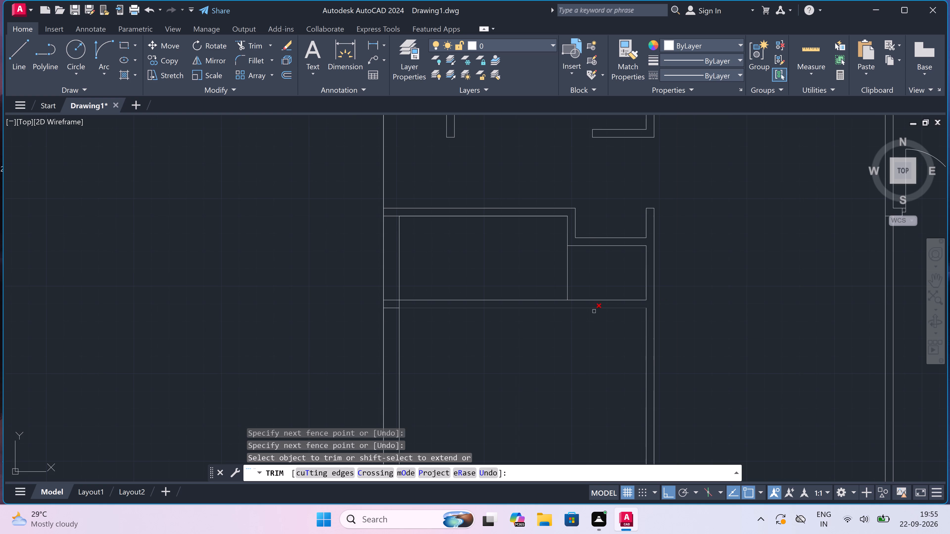
Trim the stepped wall's and lower partition's line ends lying inside the left outer wall's thickness.
scroll(548, 315, "down", 2)
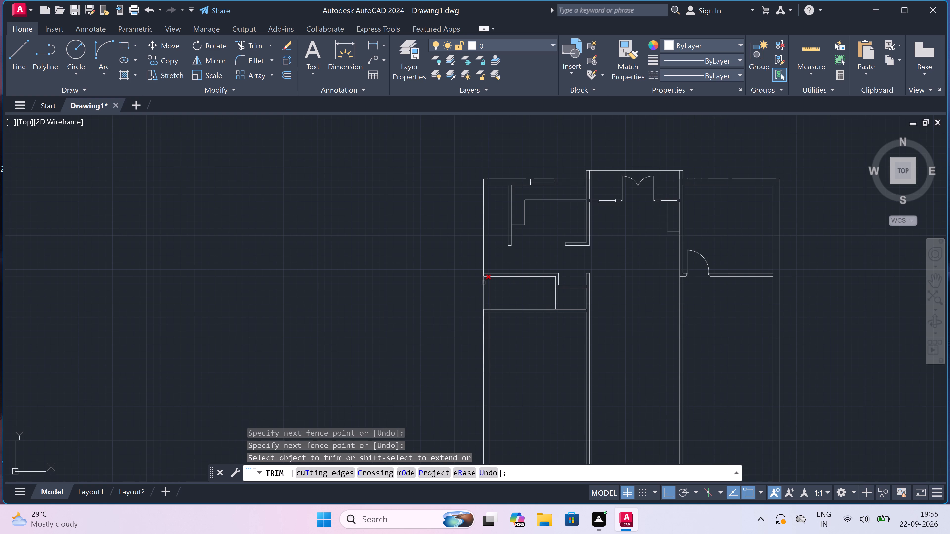
scroll(483, 281, "up", 3)
left_click(490, 258)
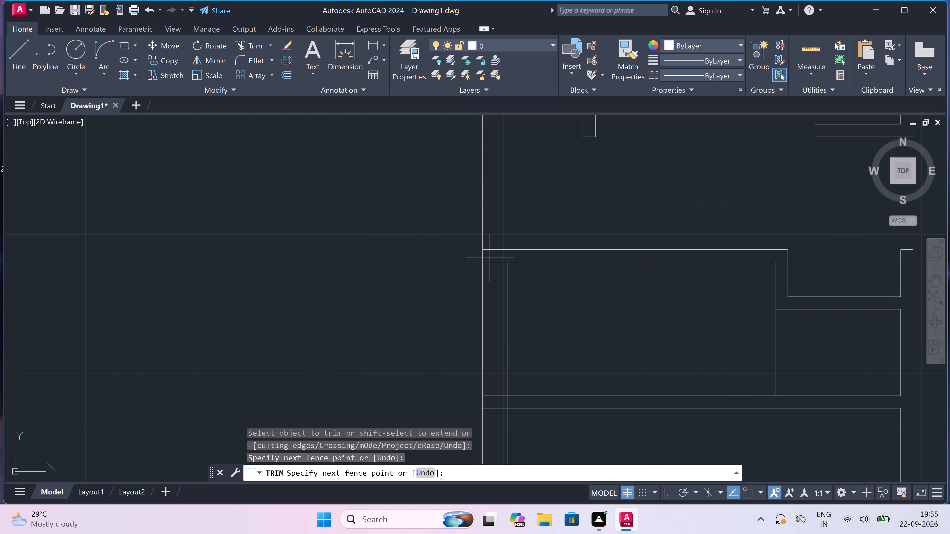
left_click(490, 424)
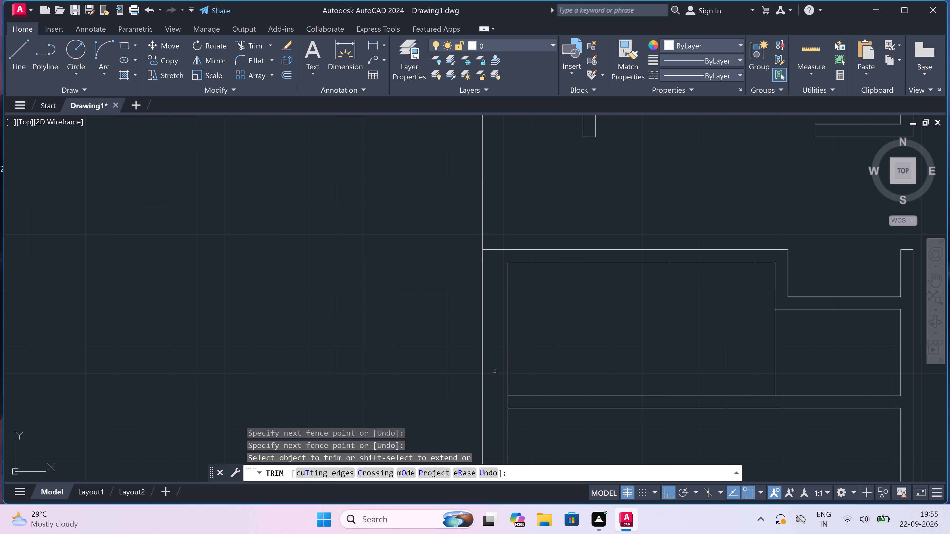
key("Escape")
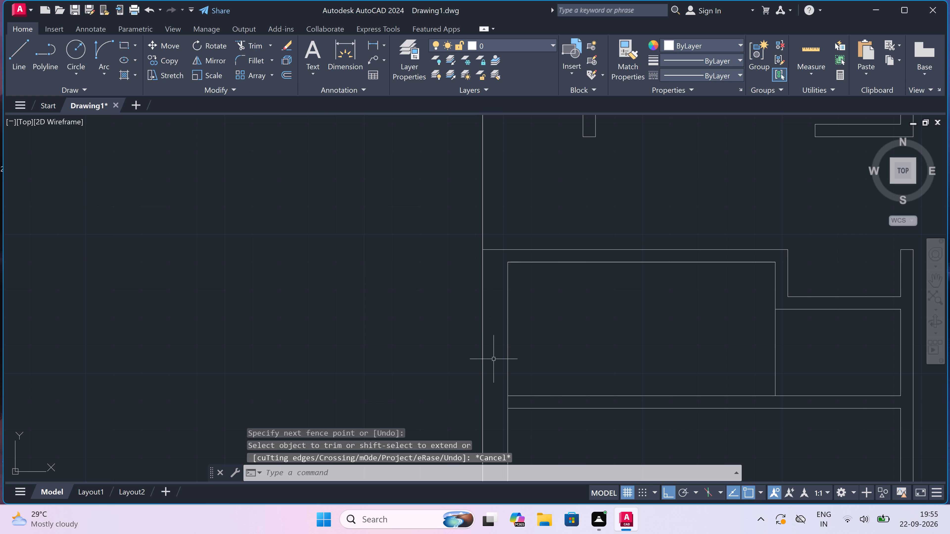
Draw a 2' window in the left outer wall beside the small room, with a centre line and end lines across the wall.
type("l")
key("space")
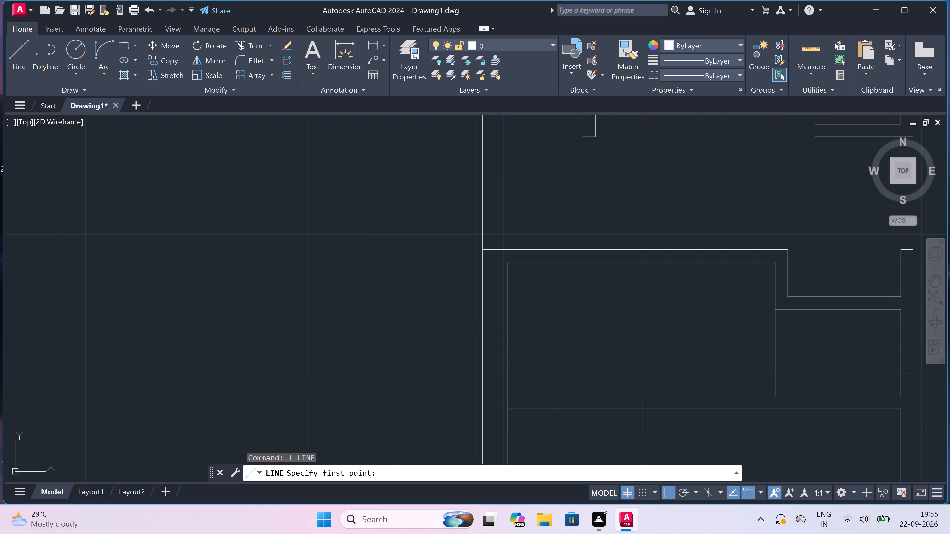
left_click(483, 295)
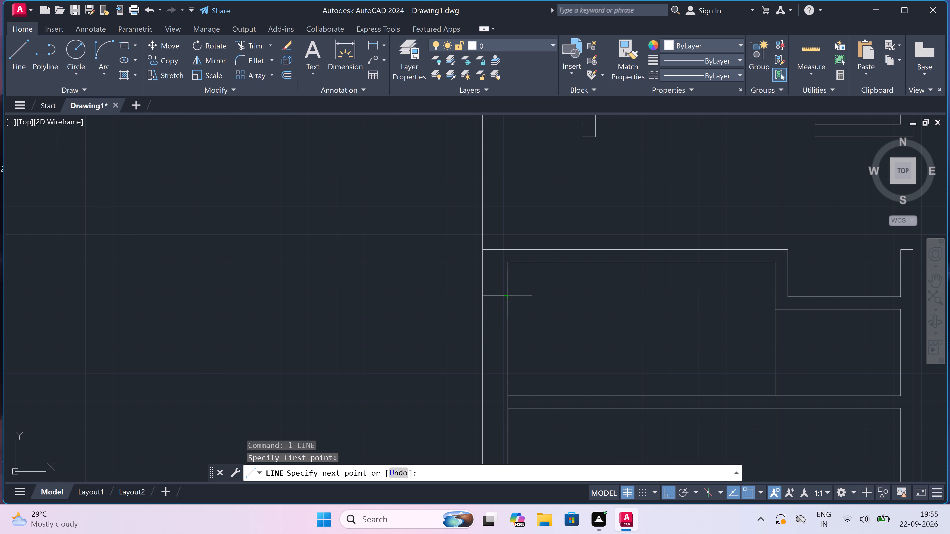
left_click(508, 296)
left_click(498, 296)
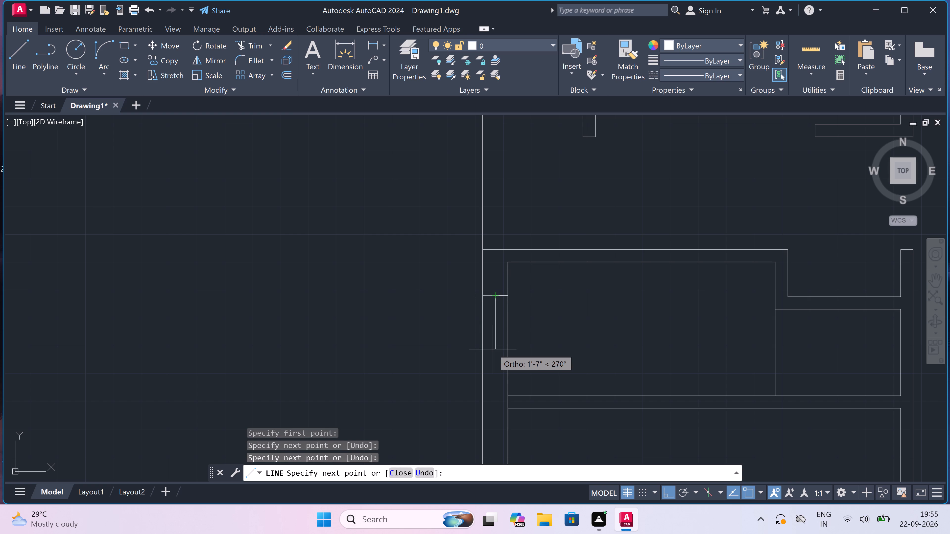
type("2'")
key("space")
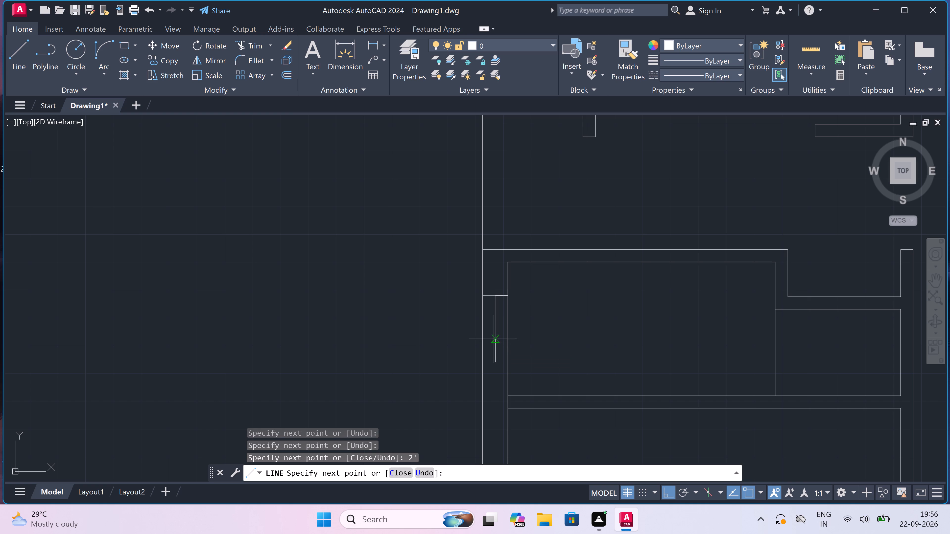
left_click(485, 363)
left_click(510, 365)
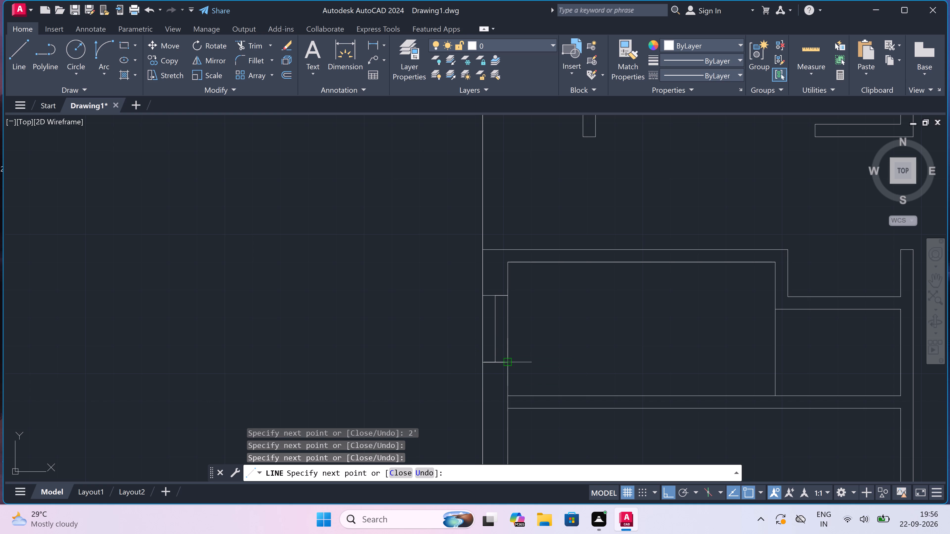
key("Escape")
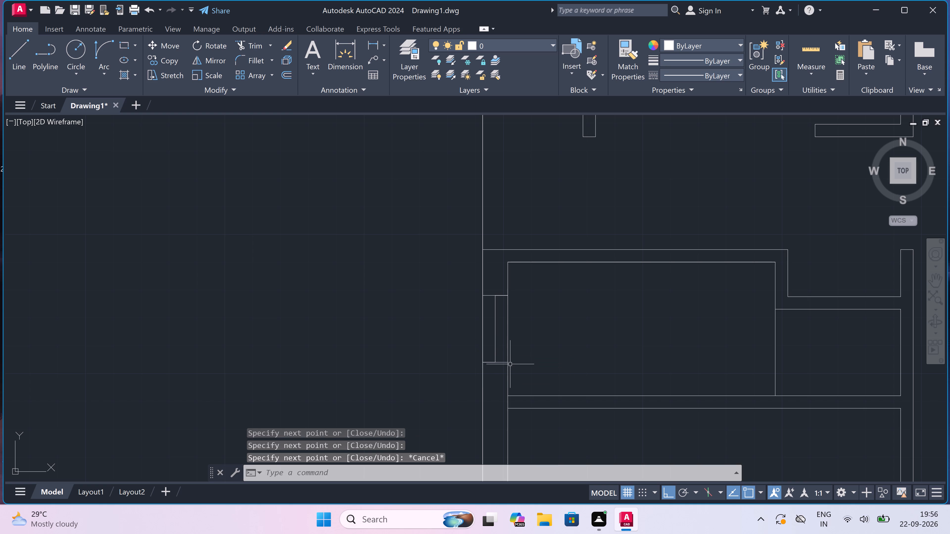
Trim the piece of the left outer wall's inner line between the lower partition's two lines.
scroll(482, 323, "down", 4)
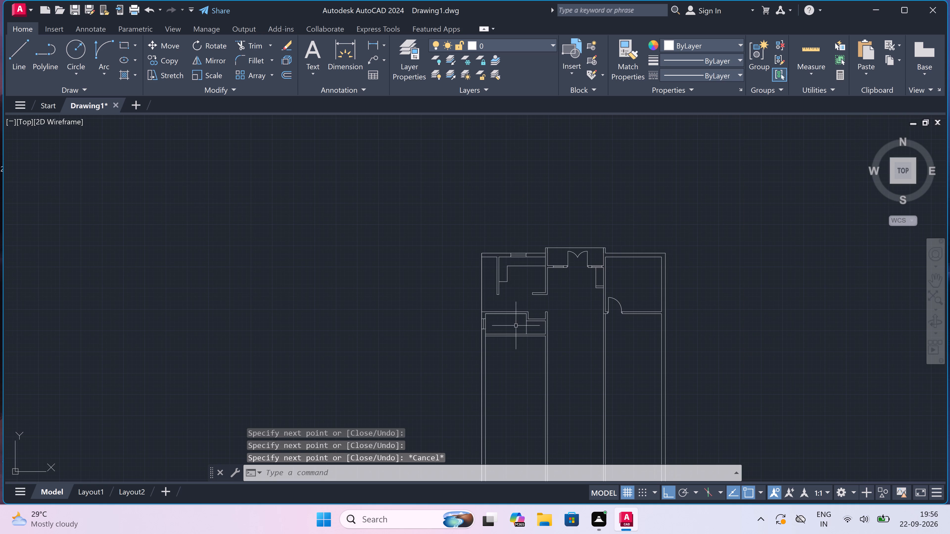
scroll(530, 325, "up", 3)
scroll(530, 325, "down", 3)
scroll(525, 345, "up", 2)
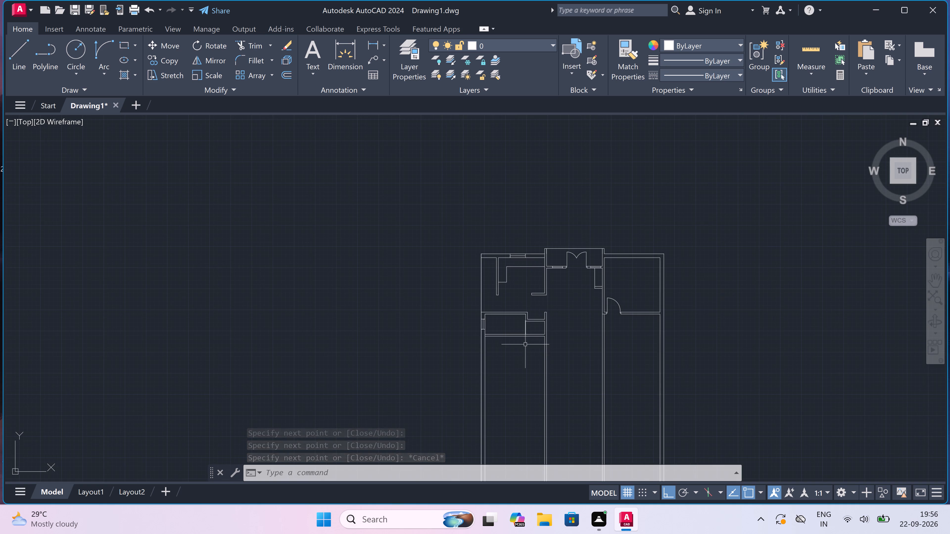
scroll(525, 345, "up", 2)
scroll(486, 322, "down", 2)
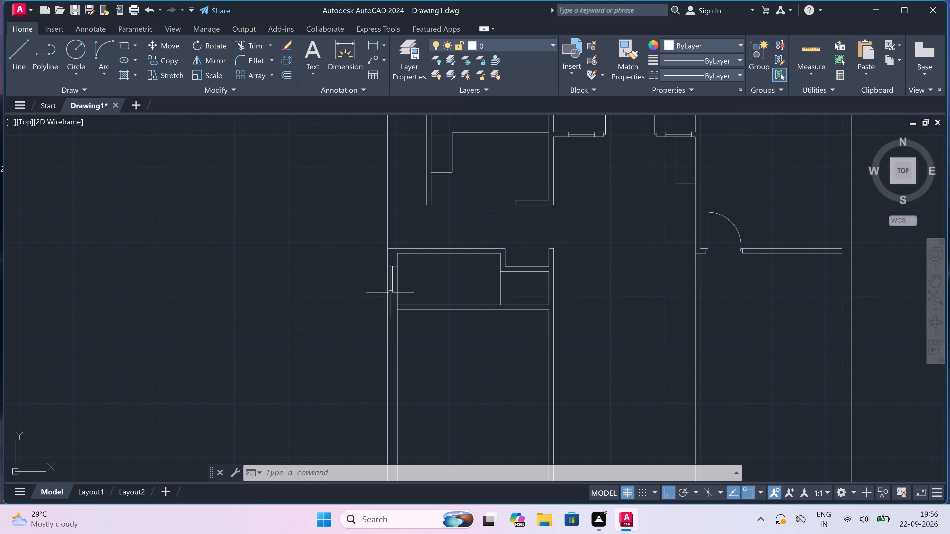
scroll(390, 292, "up", 3)
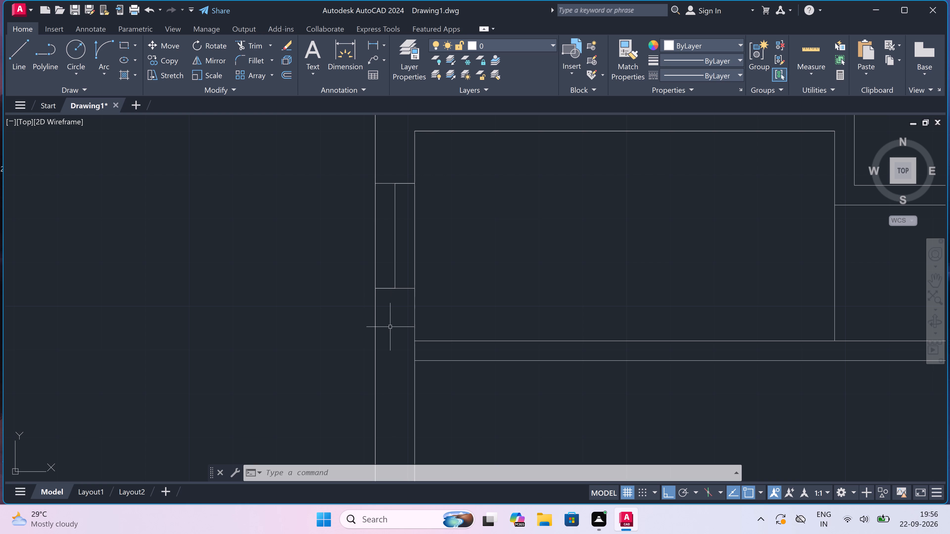
type("tr")
key("space")
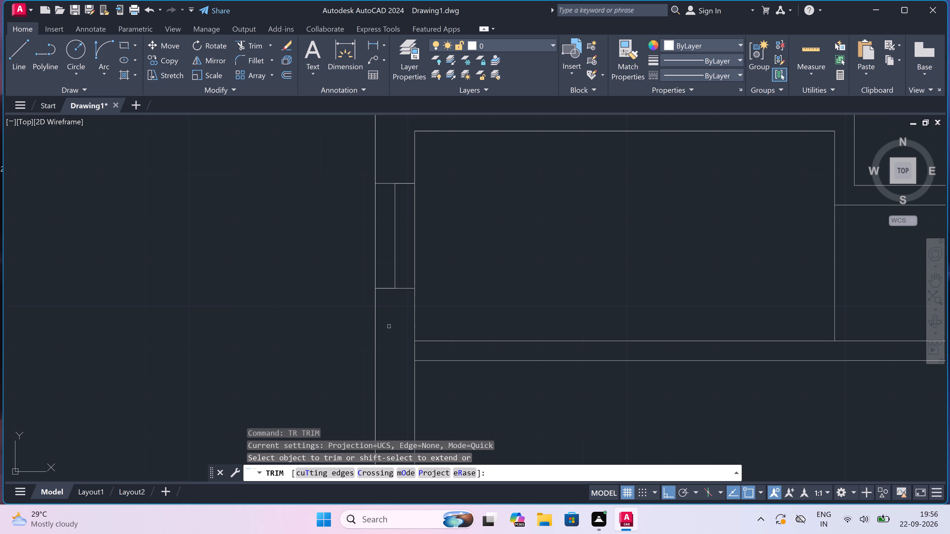
left_click(415, 348)
scroll(415, 348, "down", 3)
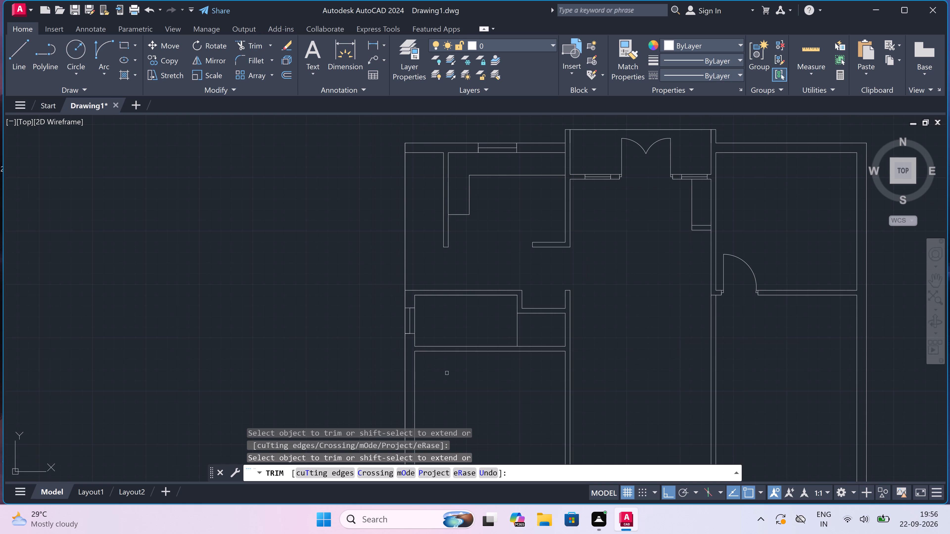
key("Escape")
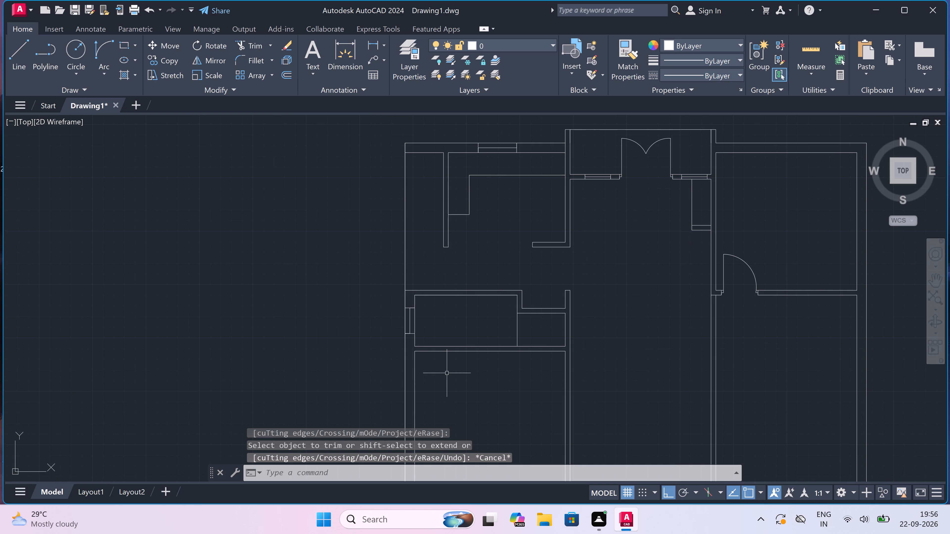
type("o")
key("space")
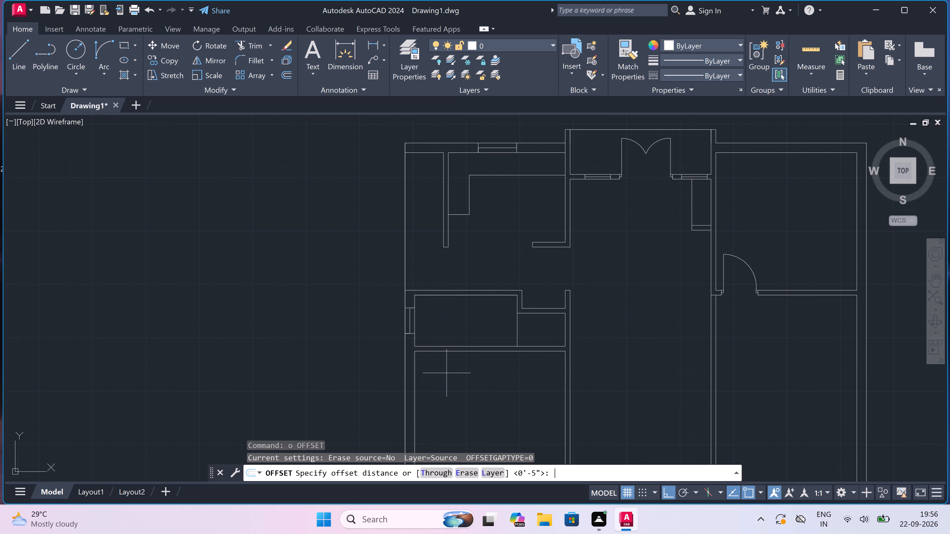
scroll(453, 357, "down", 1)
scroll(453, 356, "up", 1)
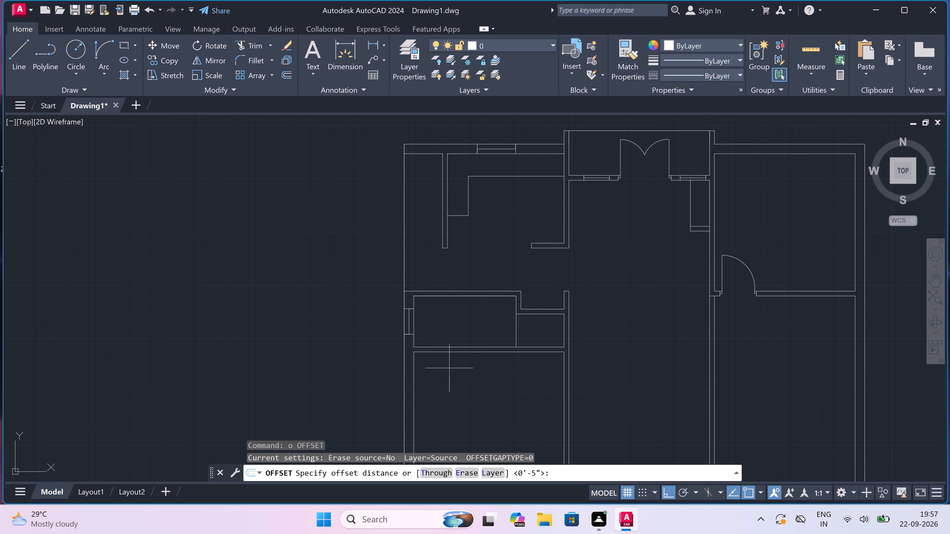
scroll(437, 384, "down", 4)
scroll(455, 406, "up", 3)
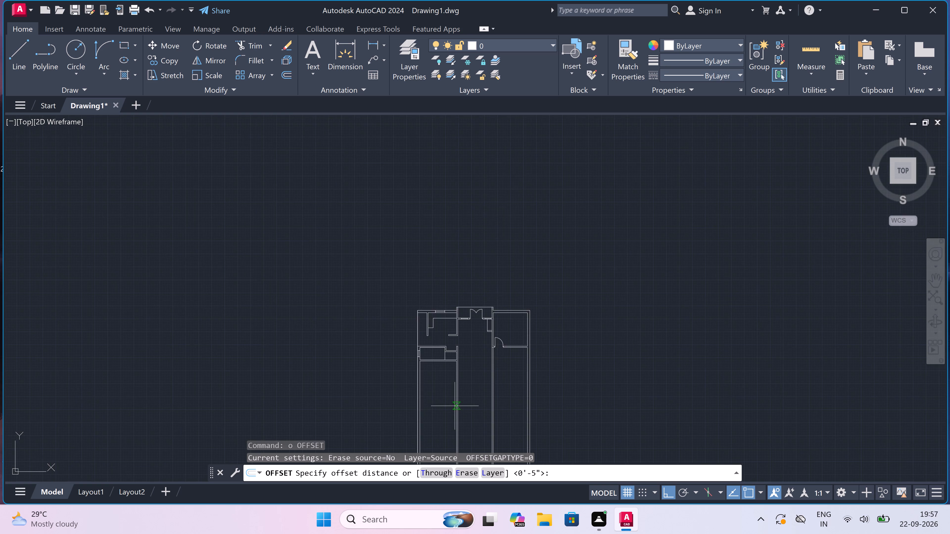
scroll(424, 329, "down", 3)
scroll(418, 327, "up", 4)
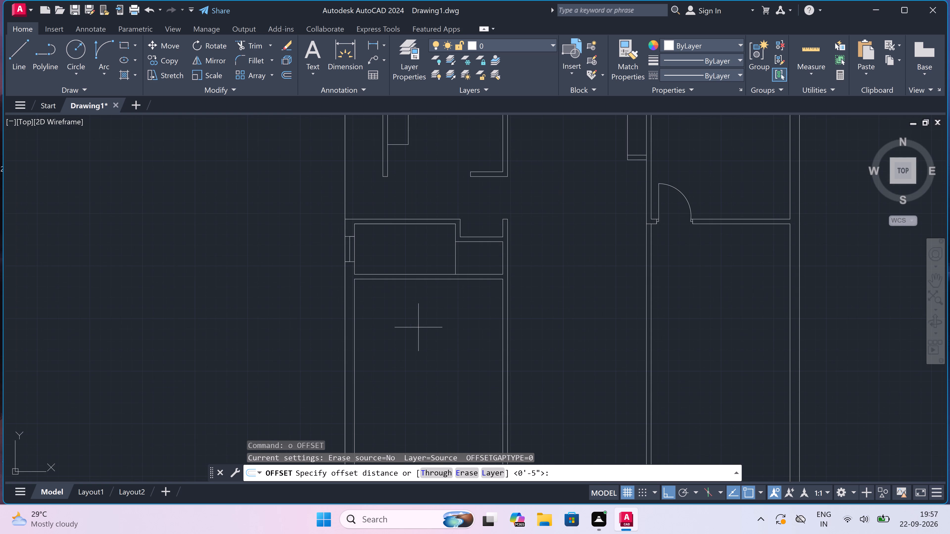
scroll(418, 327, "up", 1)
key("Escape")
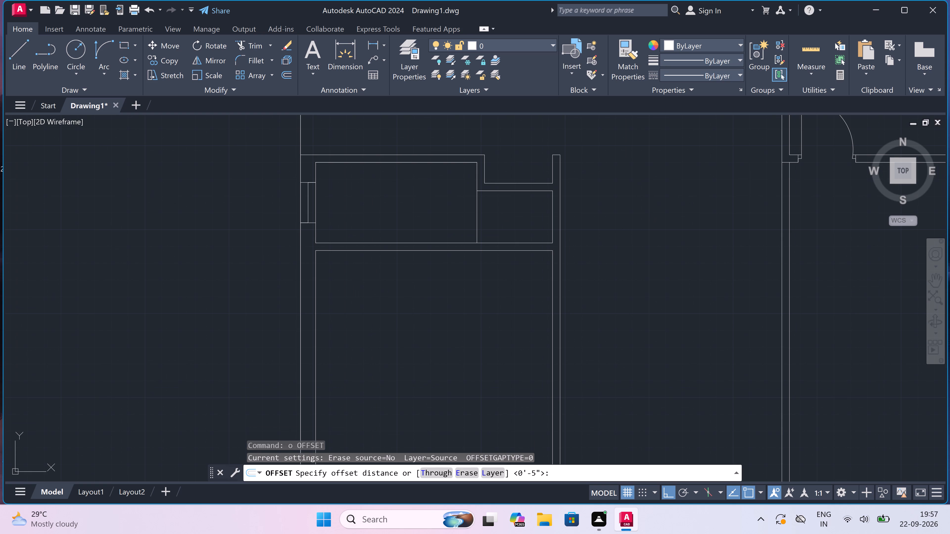
Draw a line 10'9" down the left outer wall's inner face from the lower partition, continuing across to the middle partition's far line.
type("l")
key("space")
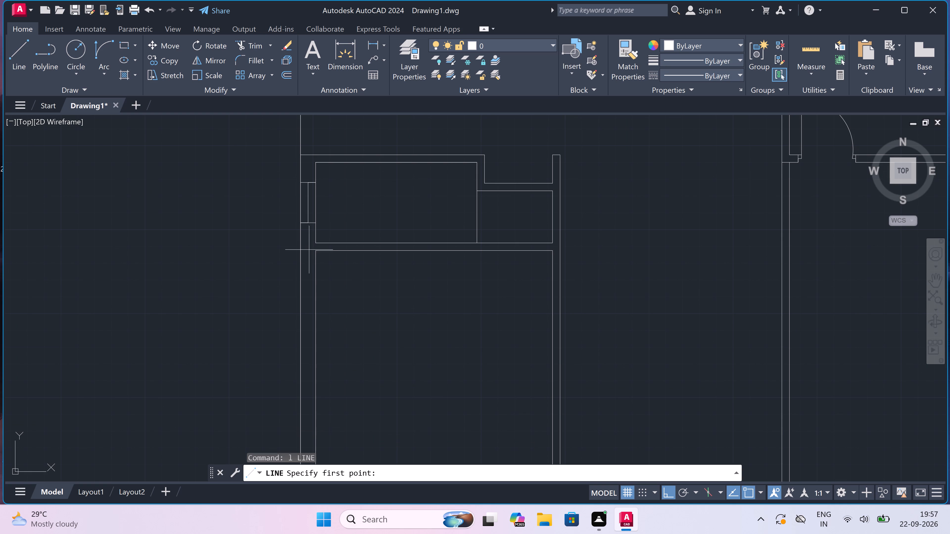
left_click(316, 252)
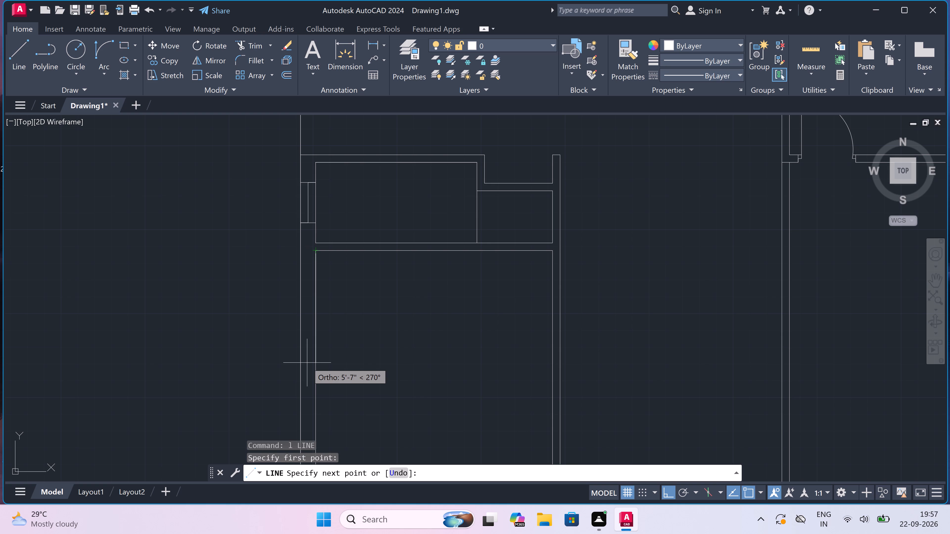
key("1")
type("0'9")
type("\"")
key("space")
scroll(308, 361, "down", 2)
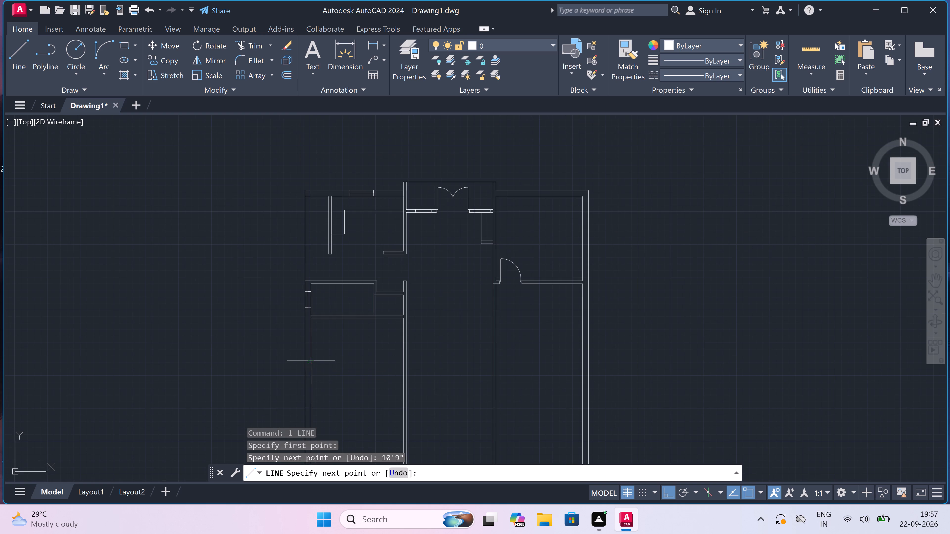
scroll(309, 413, "down", 2)
scroll(309, 415, "up", 3)
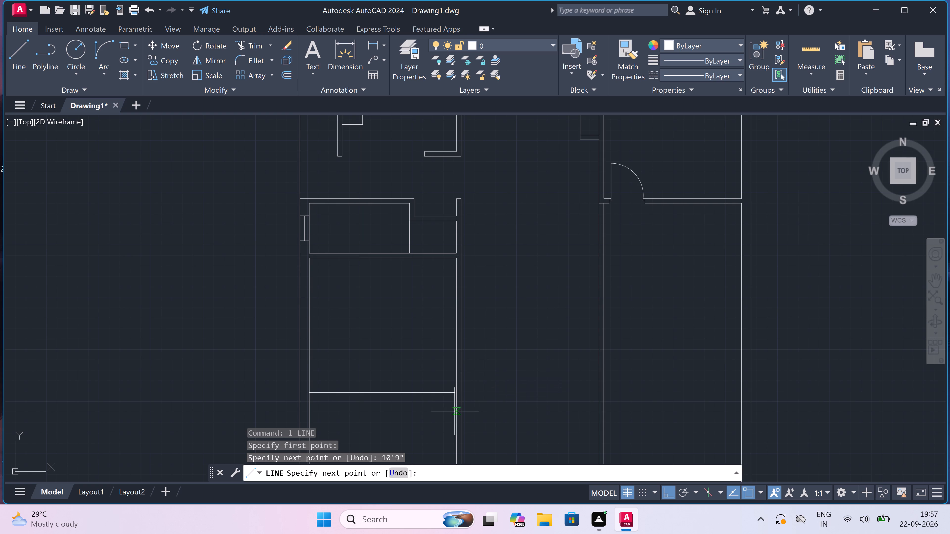
scroll(453, 412, "up", 1)
left_click(464, 382)
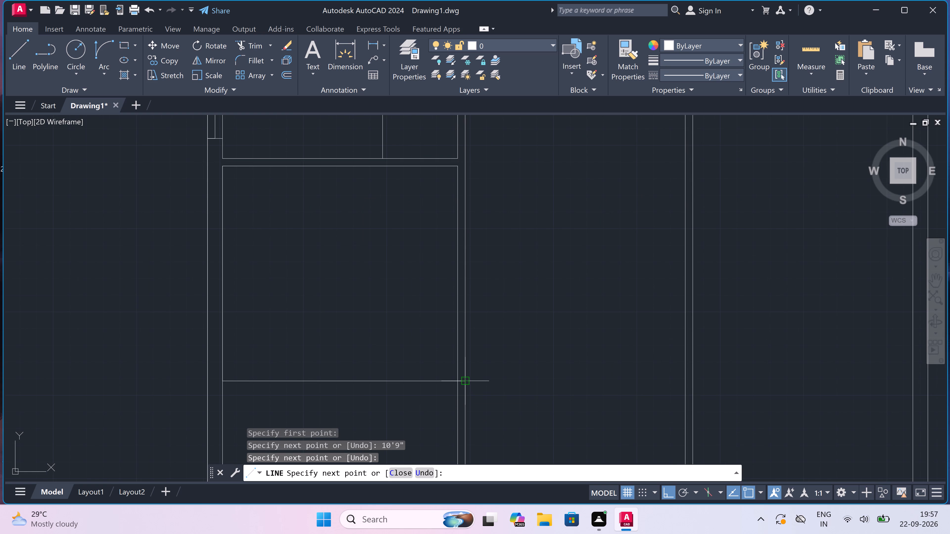
Continue the line 9" down and back to the left outer wall's outer face, forming a 9" horizontal wall.
scroll(464, 382, "down", 2)
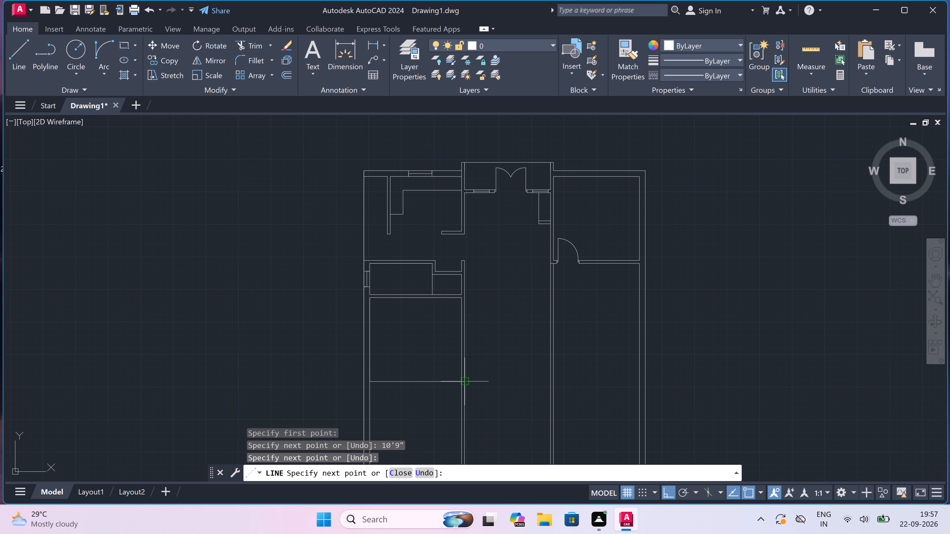
scroll(456, 422, "up", 2)
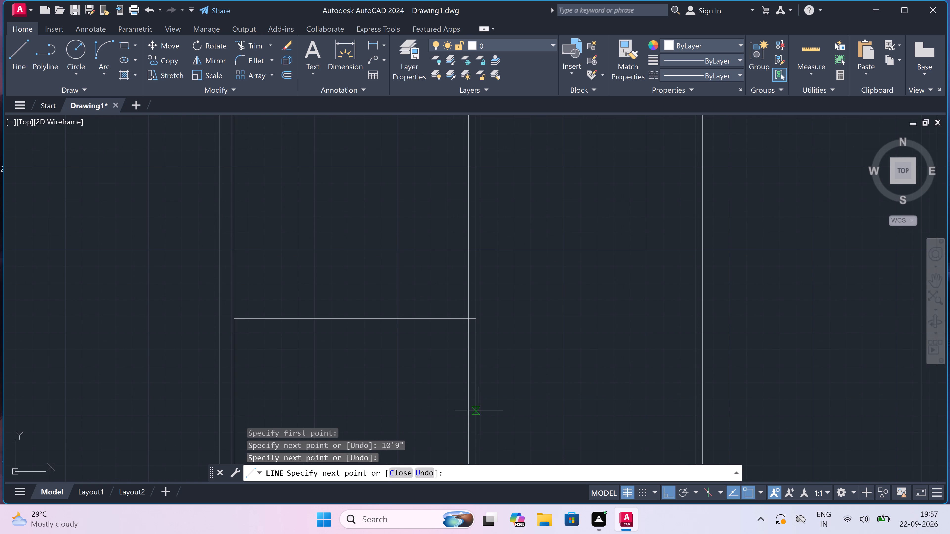
key("9")
type("\"")
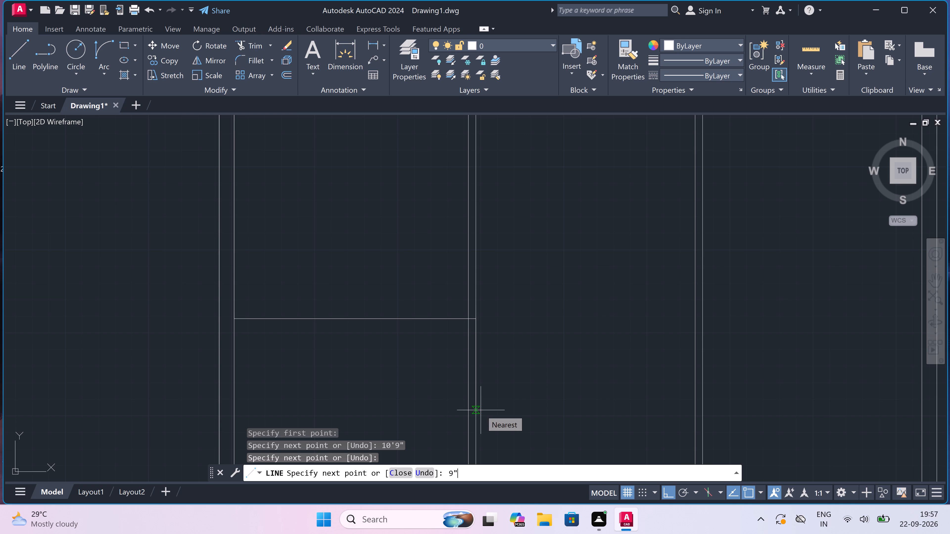
key("space")
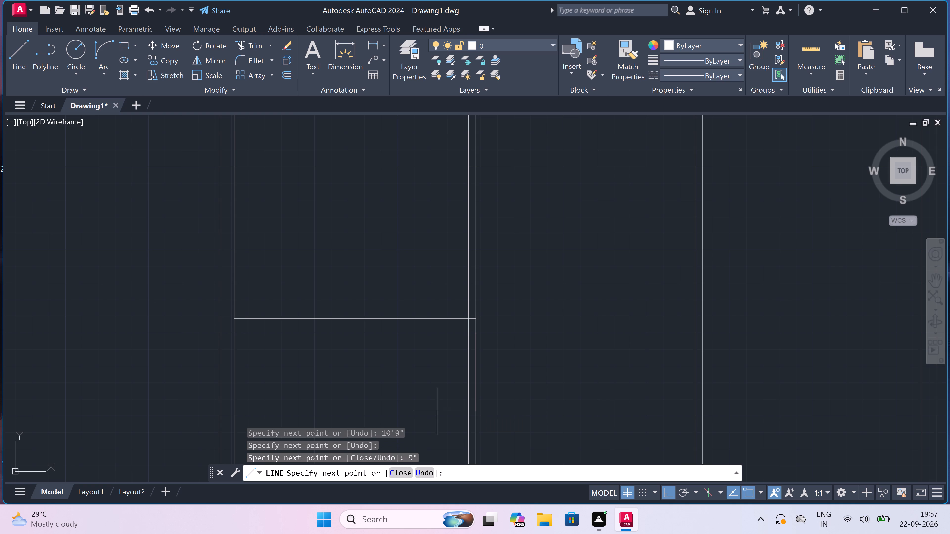
left_click(217, 334)
key("Escape")
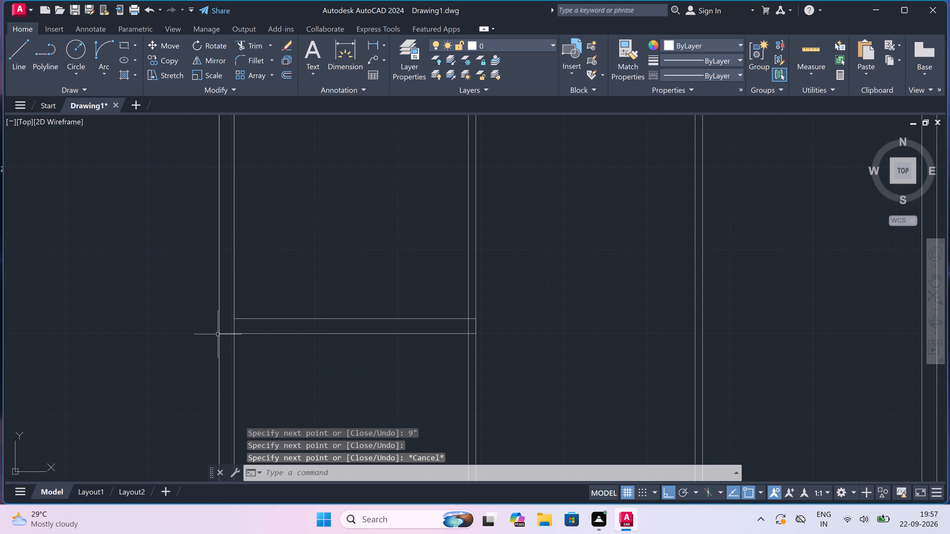
Trim the overlapping line pieces where the new 9" horizontal wall meets the left outer wall and the middle partition.
type("tr")
key("space")
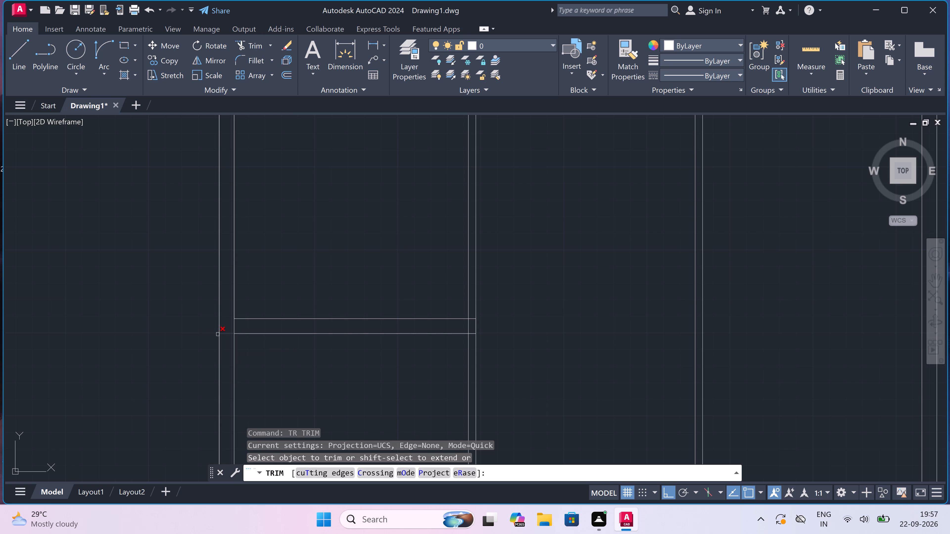
left_click_drag(226, 329, 231, 329)
left_click(241, 330)
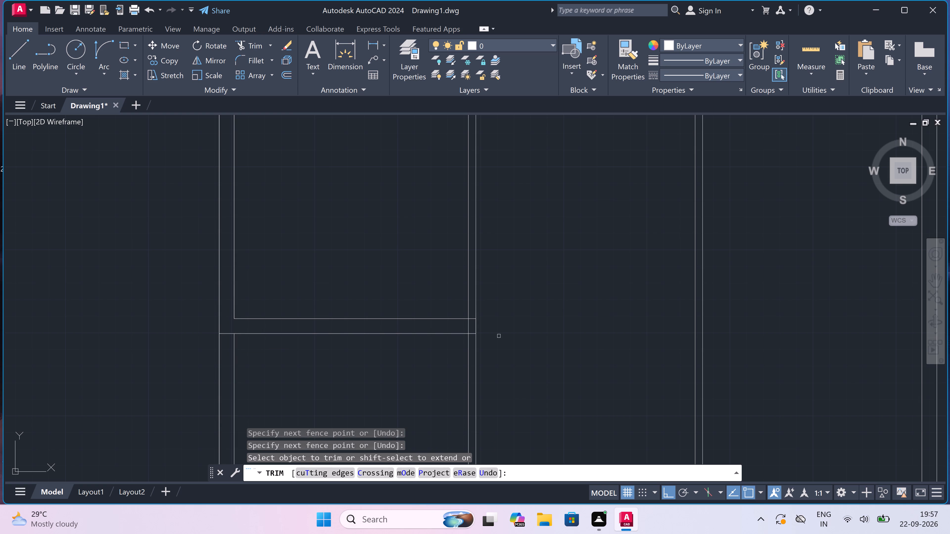
scroll(468, 323, "up", 2)
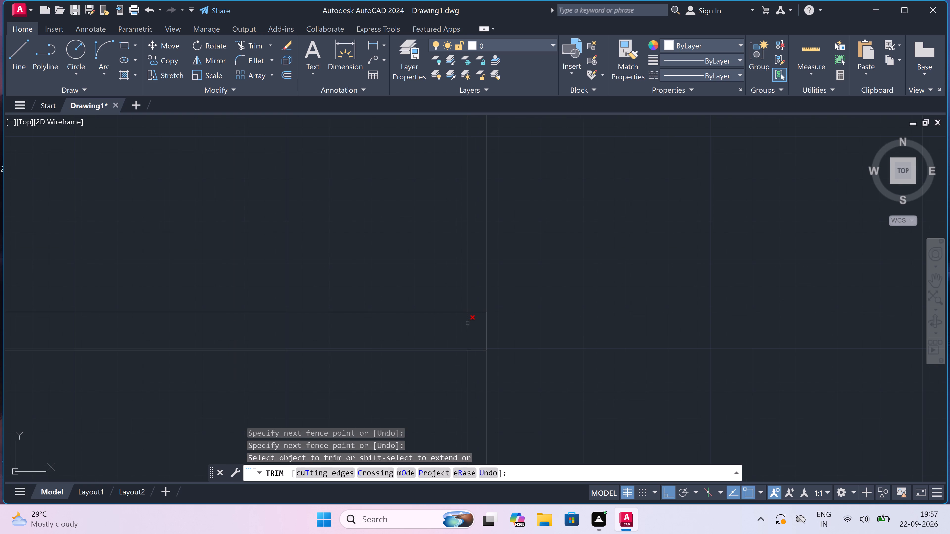
left_click(468, 323)
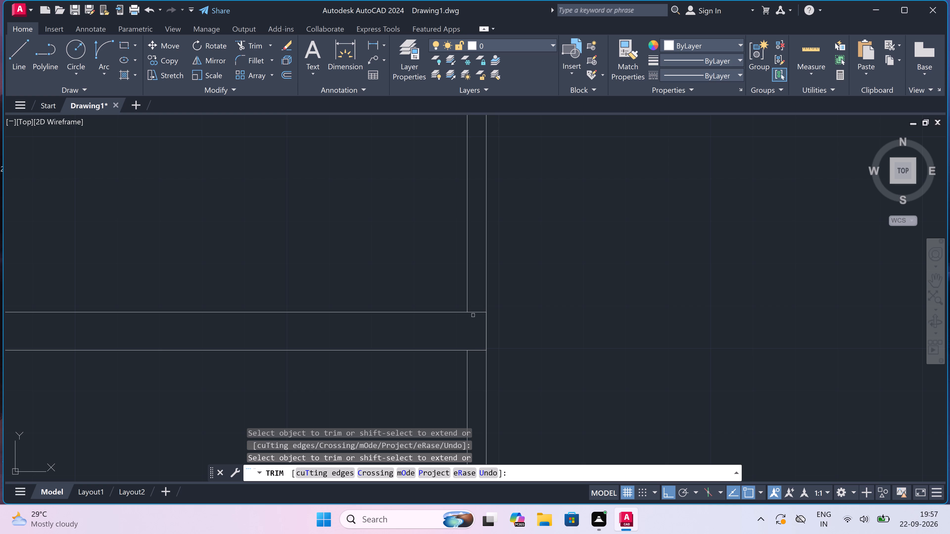
left_click(473, 314)
scroll(466, 319, "down", 3)
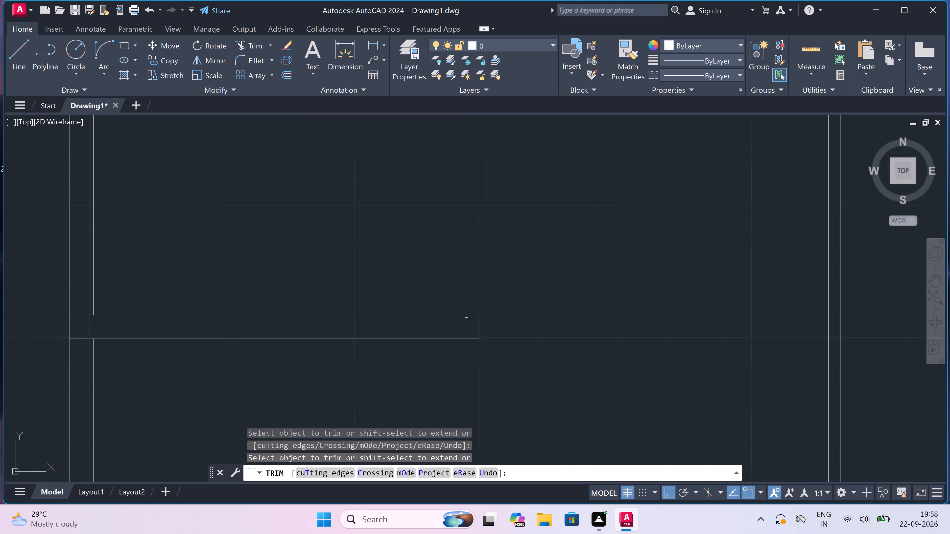
scroll(384, 237, "up", 2)
scroll(385, 237, "down", 5)
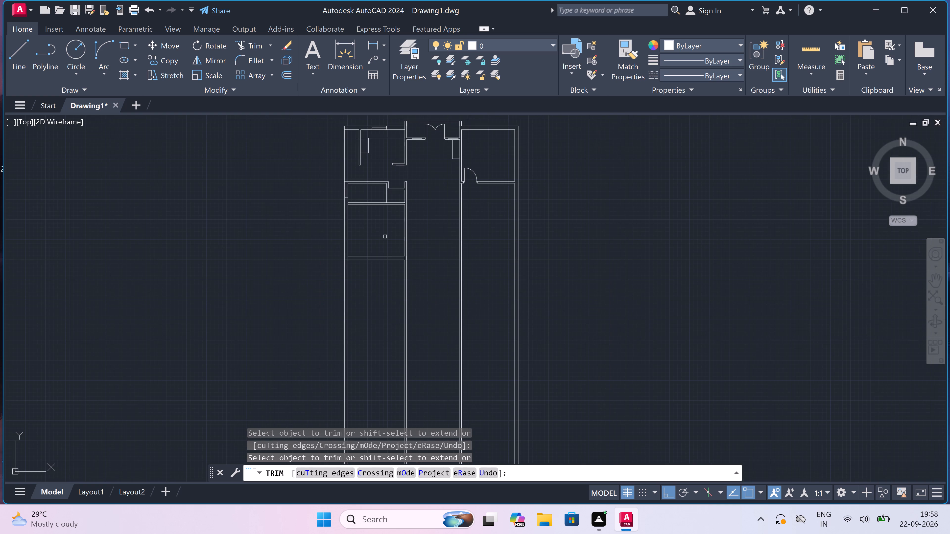
scroll(385, 237, "up", 2)
scroll(385, 237, "down", 3)
scroll(401, 208, "up", 4)
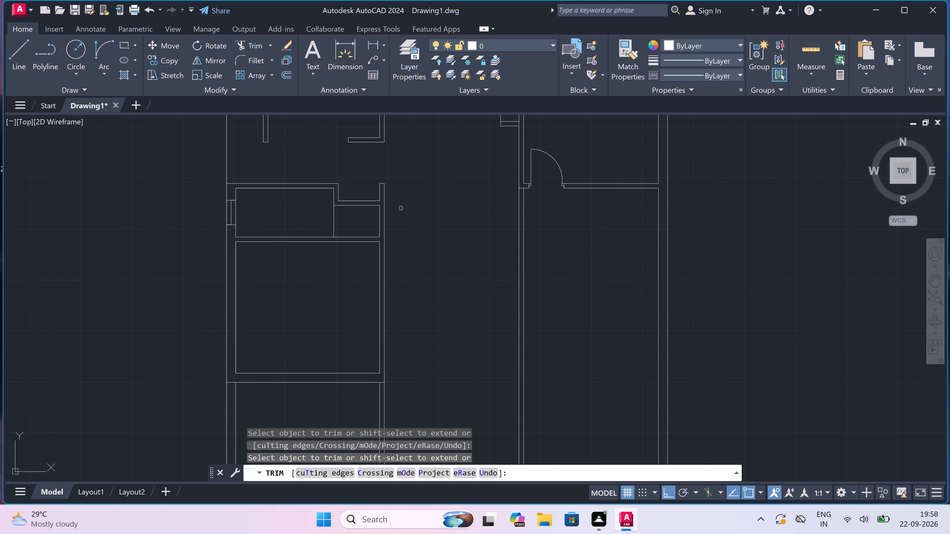
scroll(375, 251, "down", 2)
scroll(361, 267, "up", 2)
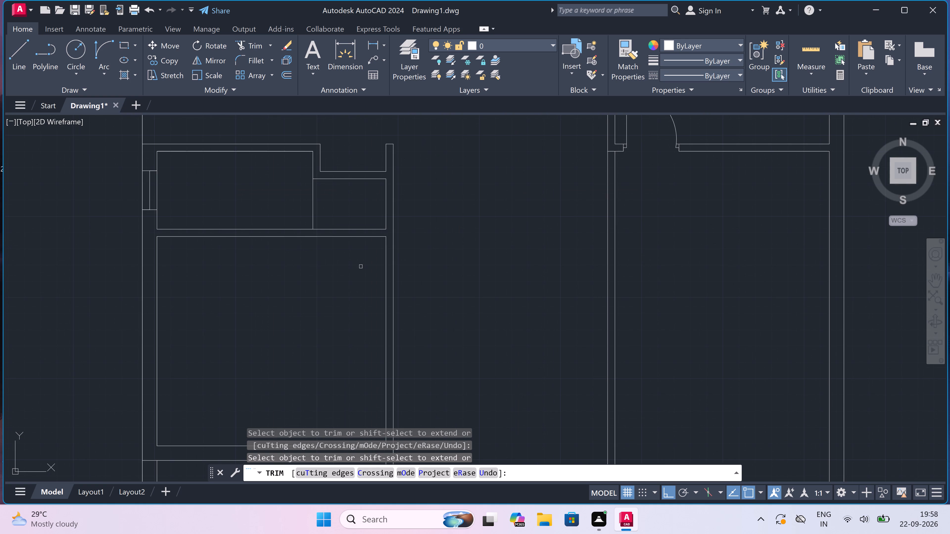
key("Escape")
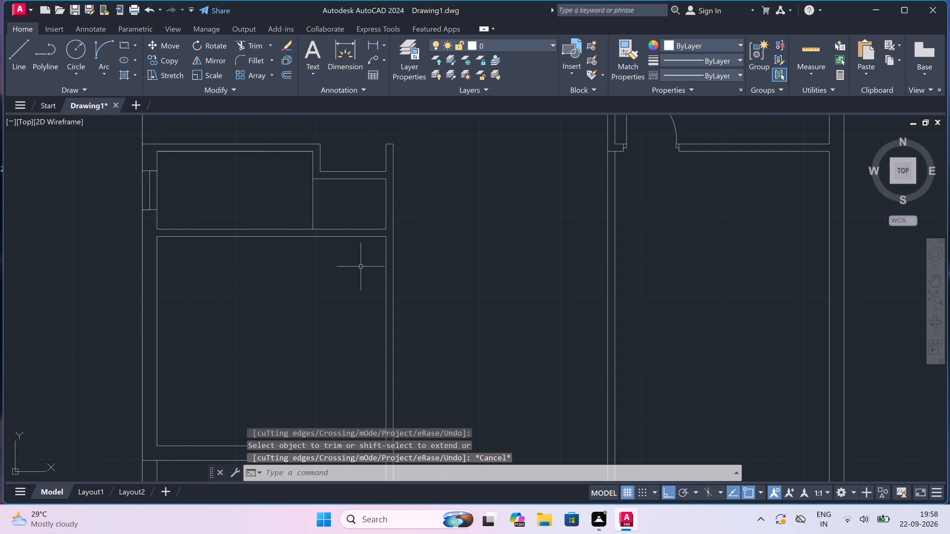
Draw a door jamb line across the middle partition just below the lower partition, with a 2" stop from its midpoint and a 3' leaf line into the room.
type("l")
key("space")
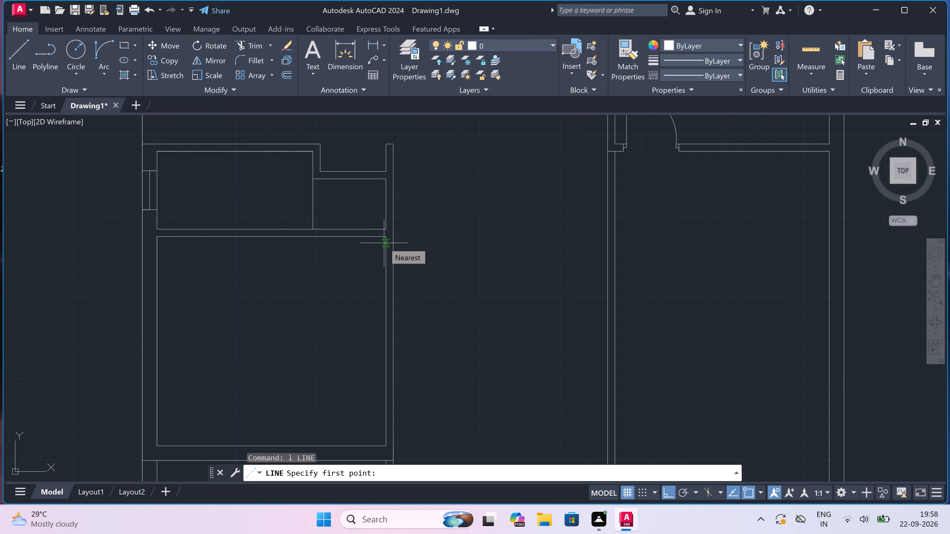
scroll(384, 242, "up", 2)
left_click_drag(388, 245, 391, 245)
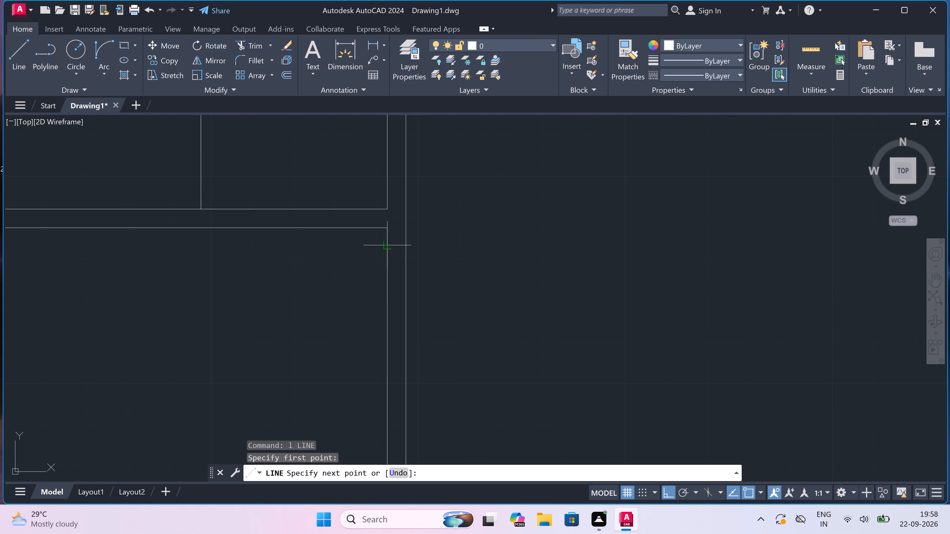
left_click(406, 245)
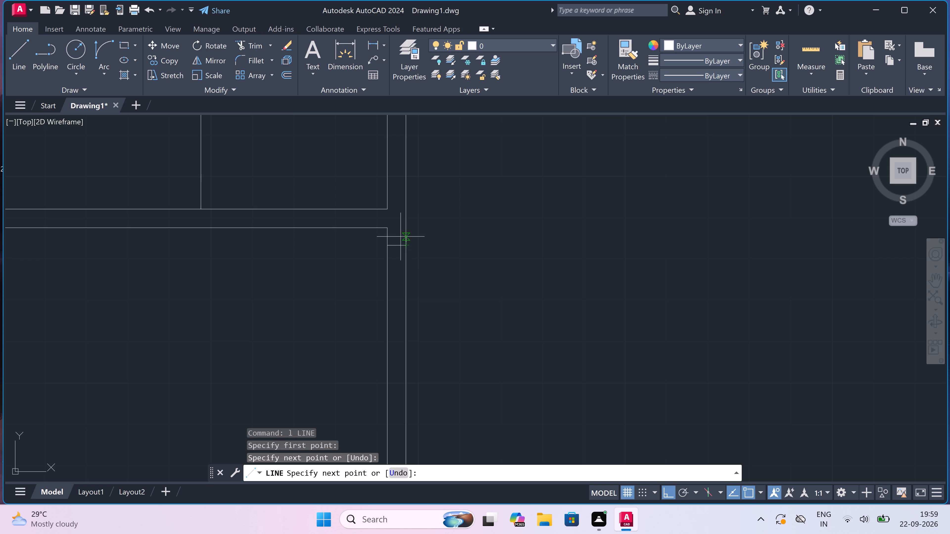
left_click_drag(397, 246, 397, 248)
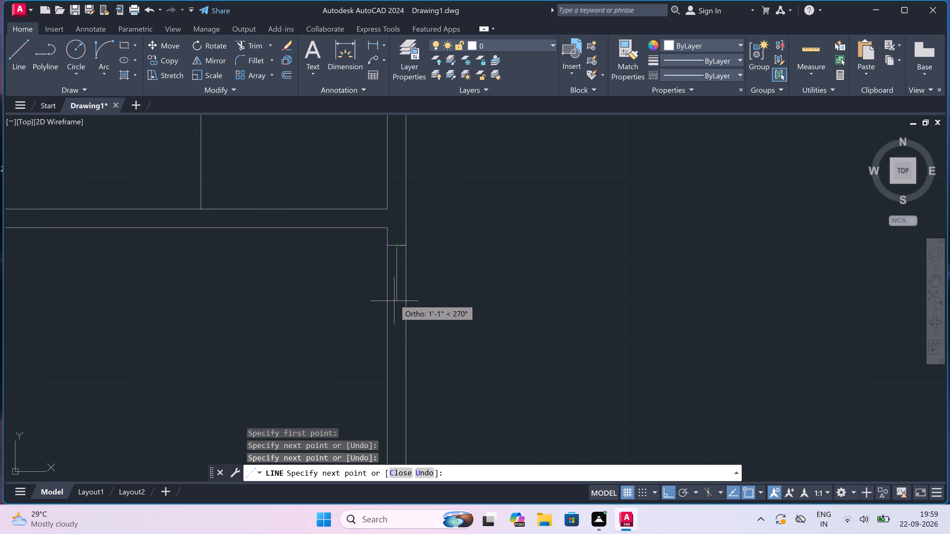
key("2")
type("\"")
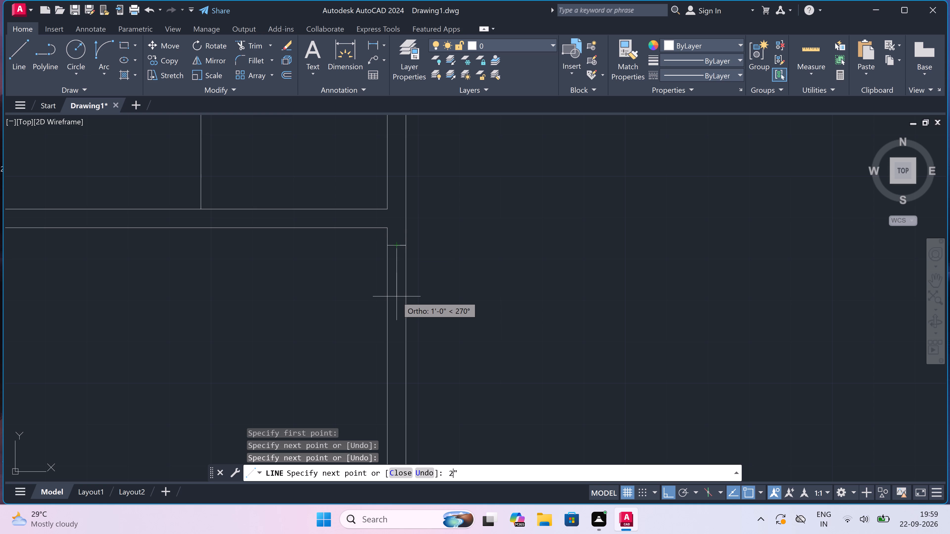
key("space")
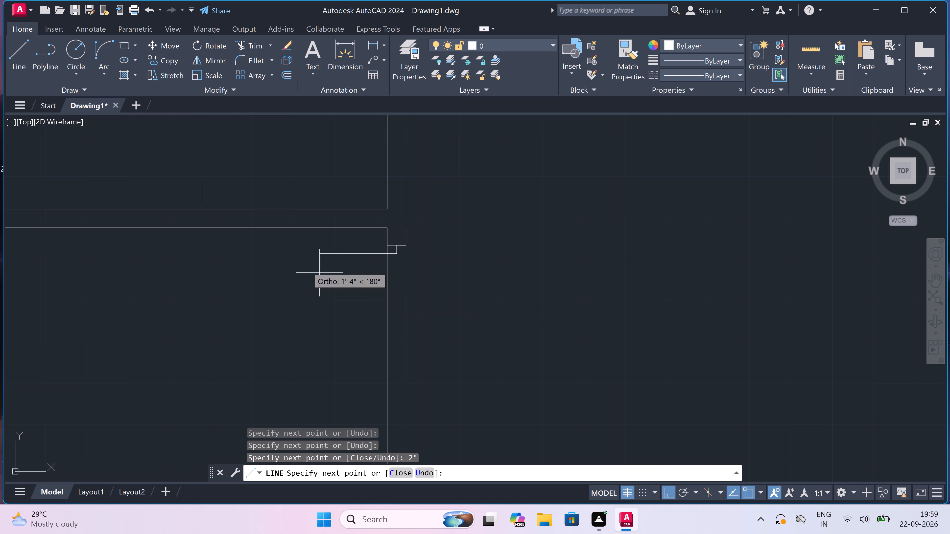
key("3")
type("'")
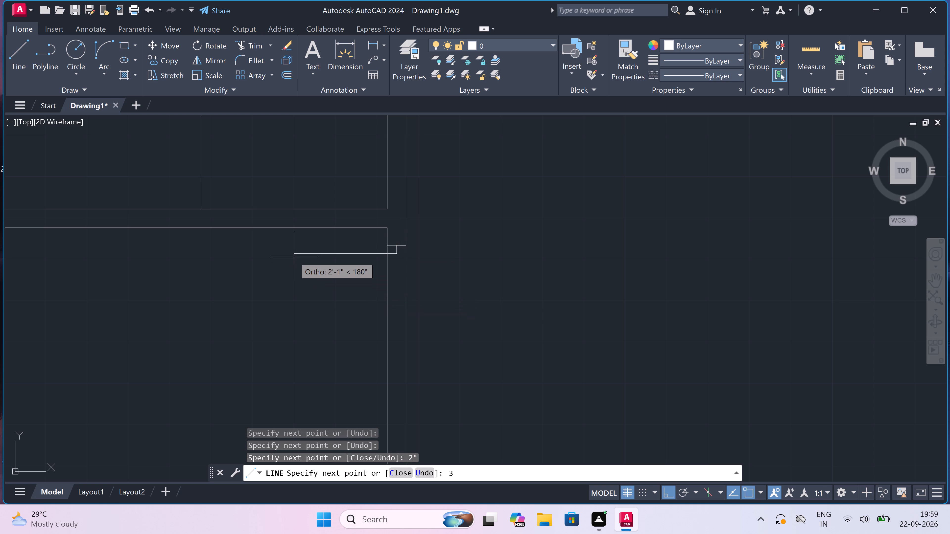
key("space")
key("Escape")
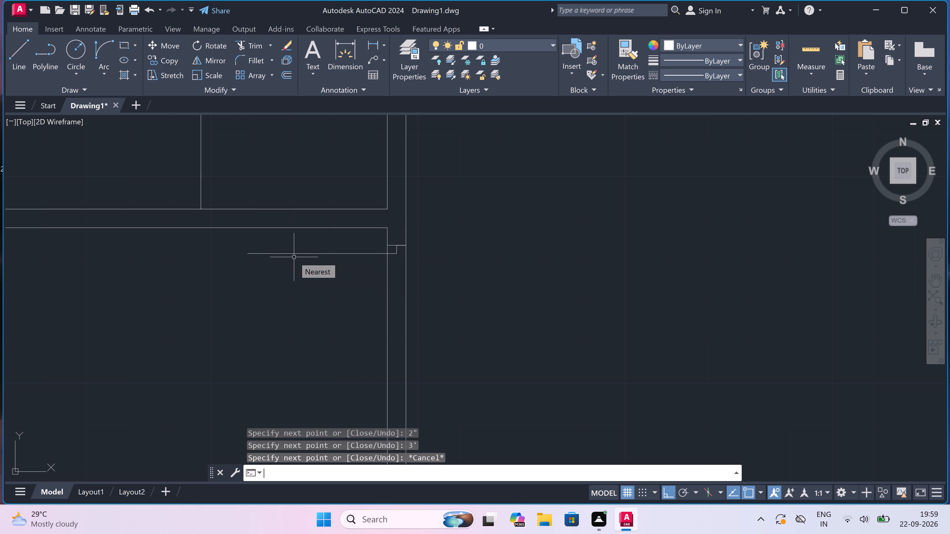
Draw the door's opposite jamb line across the middle partition farther down, with a 2" stop going up from its midpoint.
key("space")
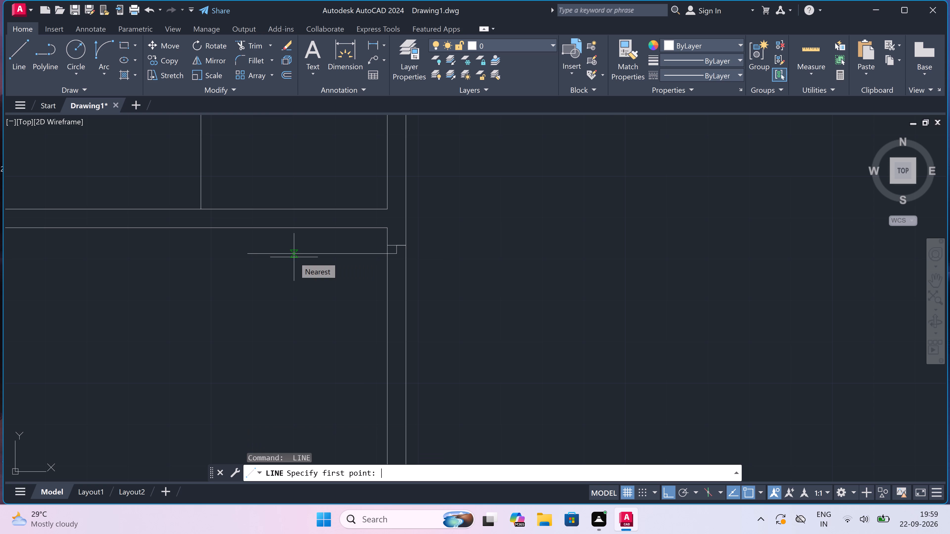
scroll(294, 257, "down", 2)
scroll(300, 298, "up", 2)
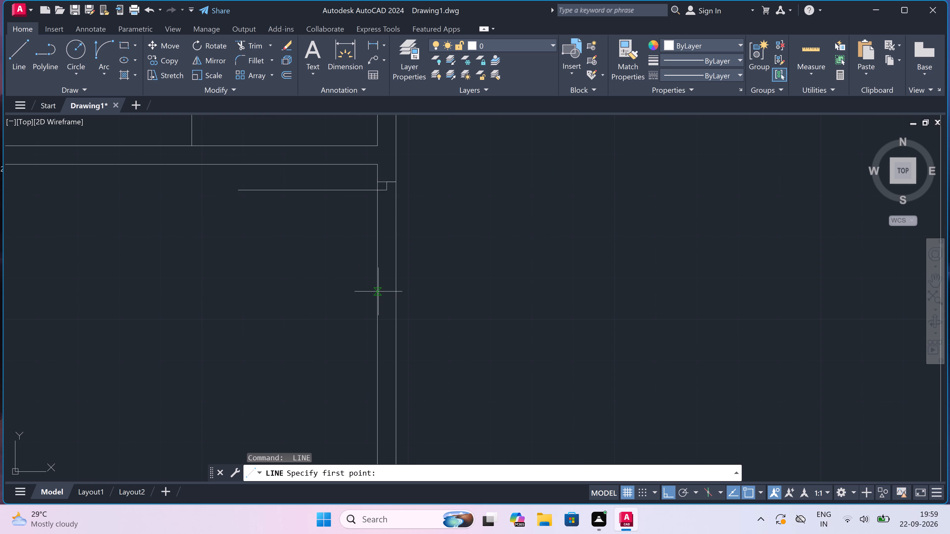
left_click(377, 299)
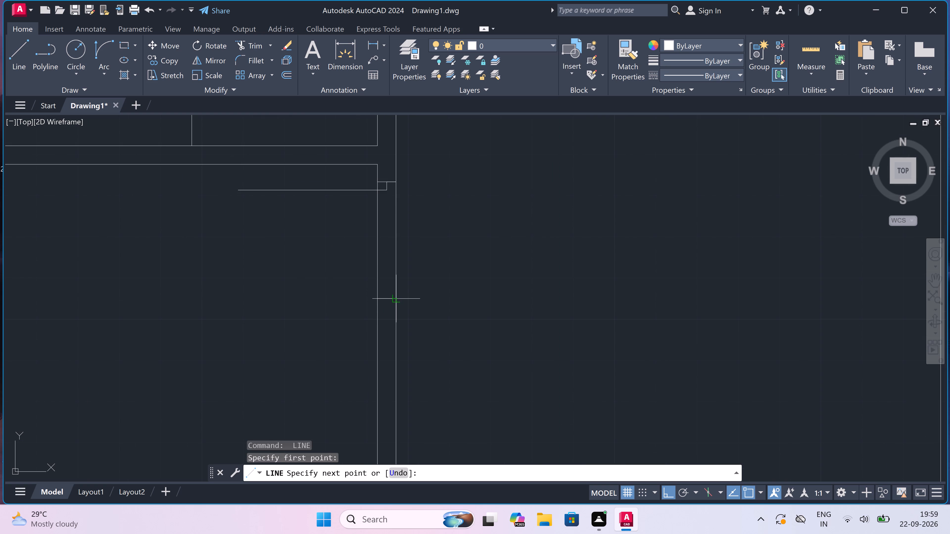
left_click(394, 301)
left_click(387, 299)
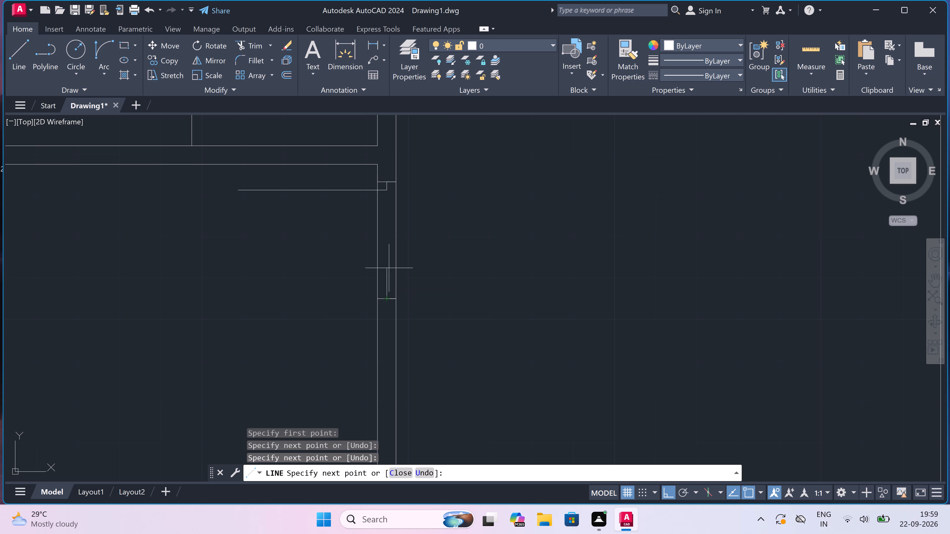
key("2")
type("\"")
key("space")
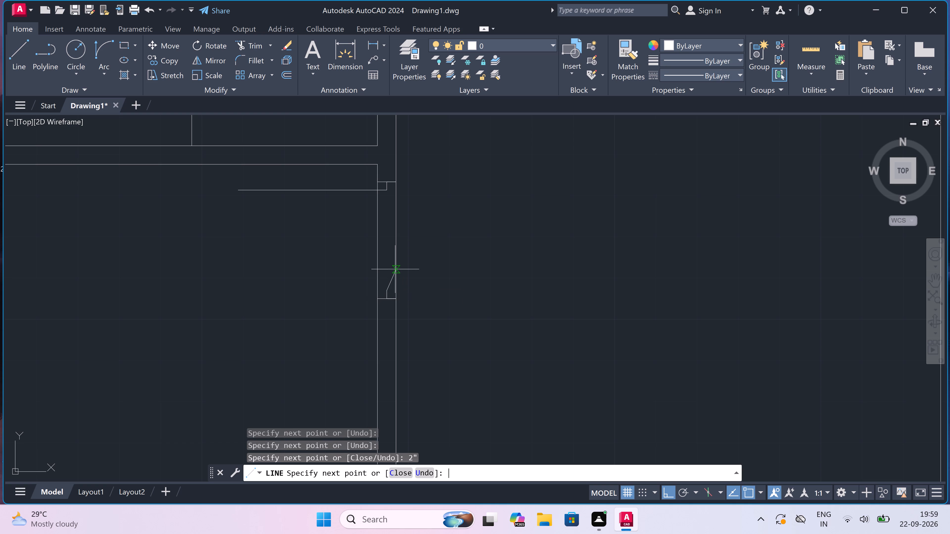
key("Escape")
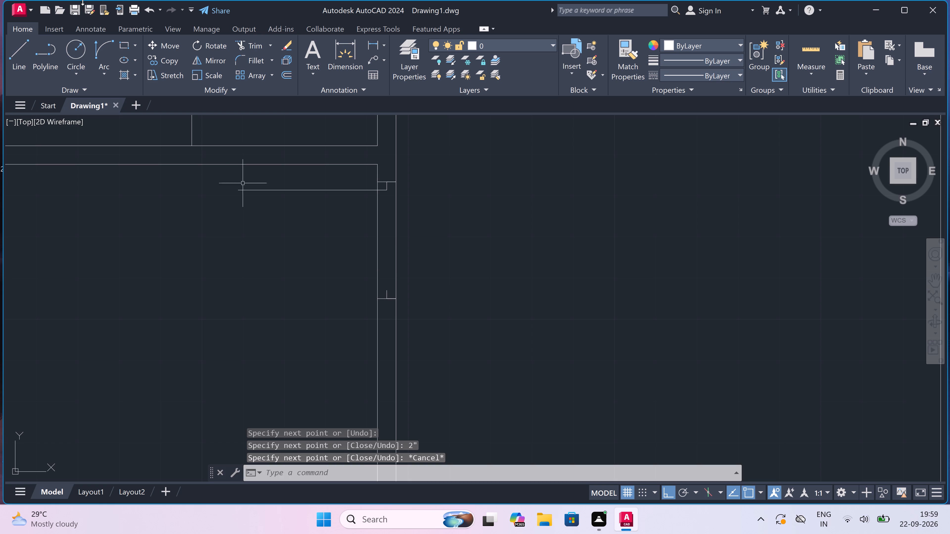
Draw the door swing arc from the free end of the 3' leaf to the end of the opposite jamb's stop.
left_click(100, 44)
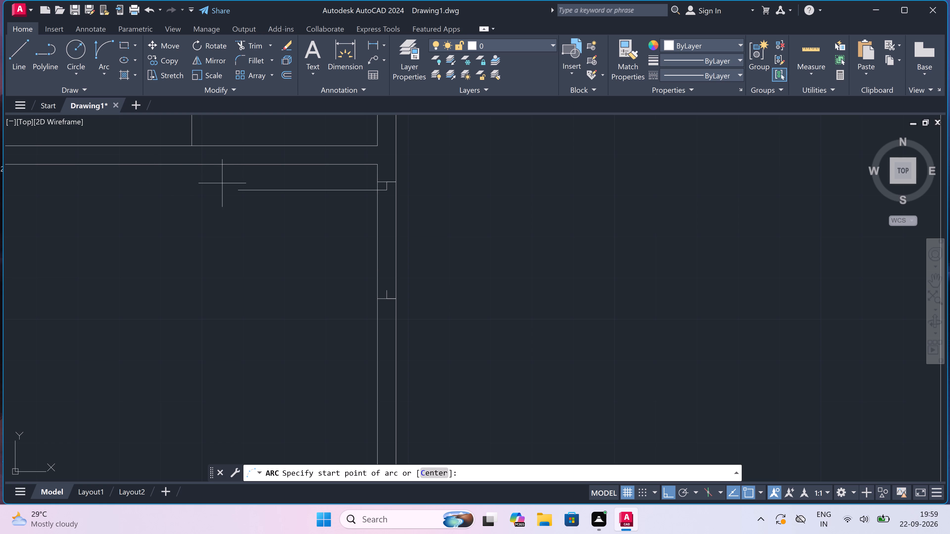
double_click(237, 190)
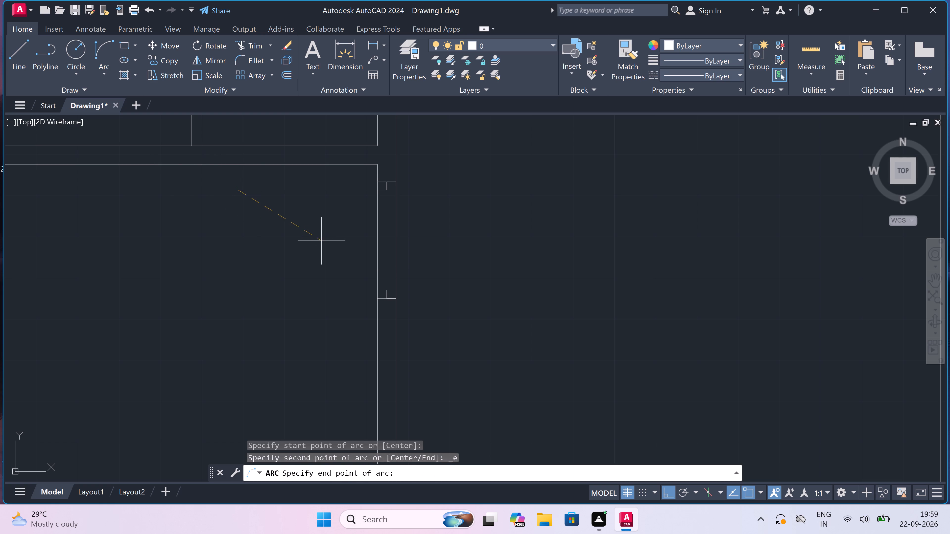
left_click(389, 288)
left_click(337, 314)
Draw a jamb line across the lower partition at the small room's right wall, with a 2" stop from its midpoint and a 2' leaf line going up.
scroll(341, 287, "down", 3)
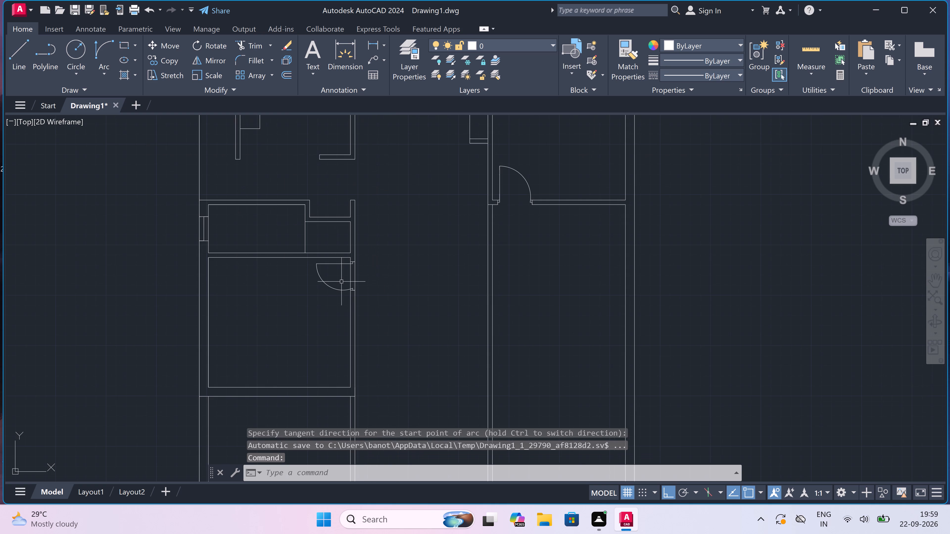
scroll(341, 282, "down", 2)
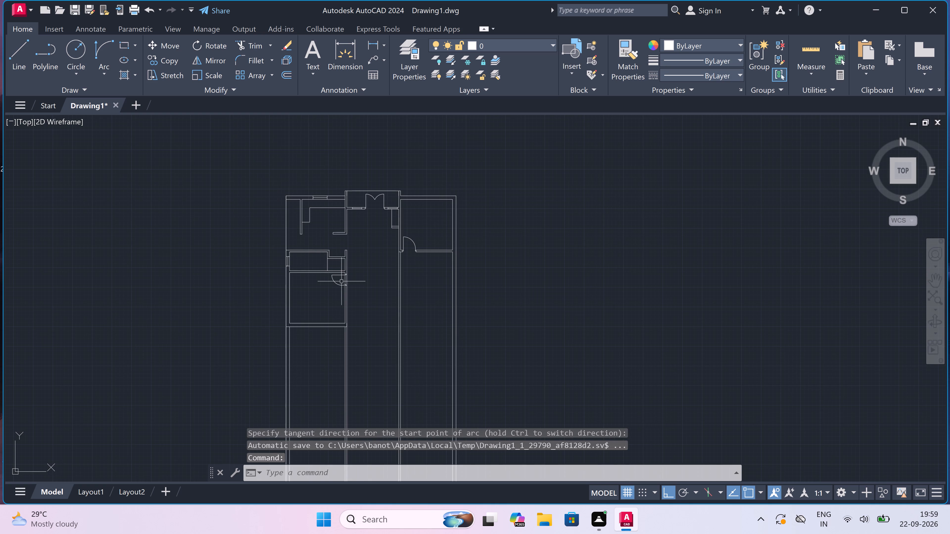
scroll(317, 265, "up", 4)
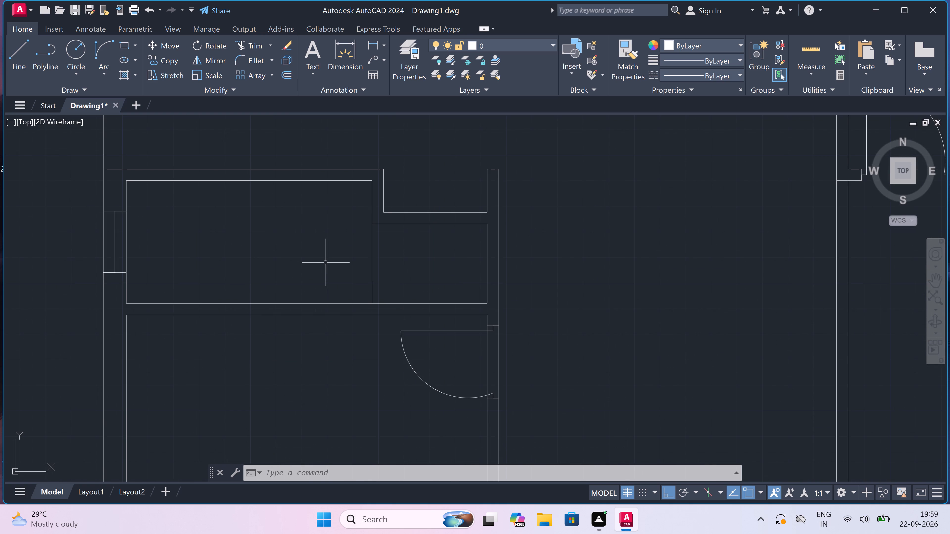
type("l")
key("space")
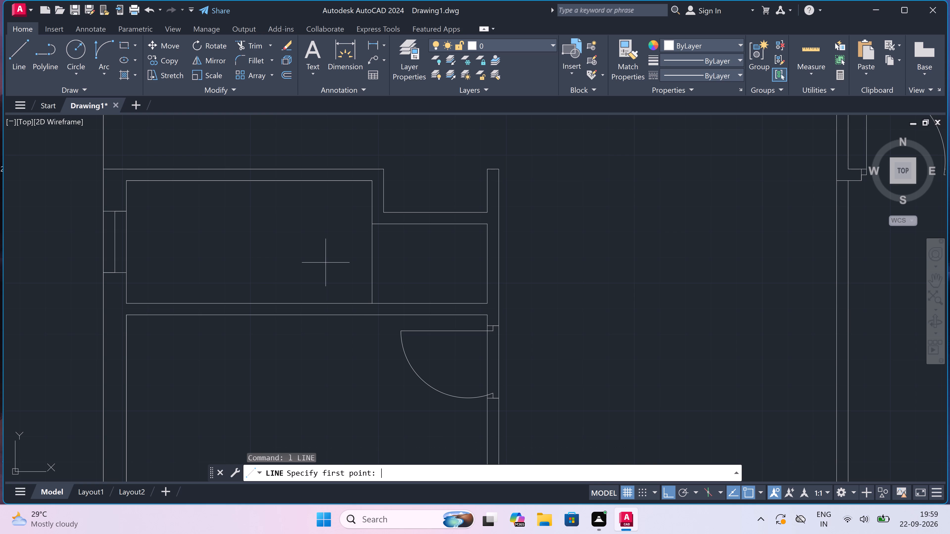
left_click(372, 302)
left_click(373, 314)
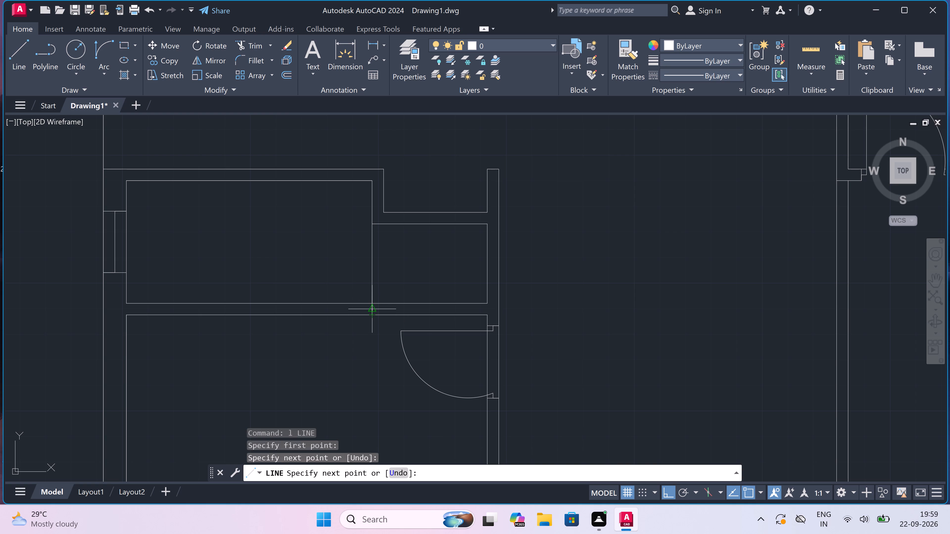
left_click(373, 306)
key("2")
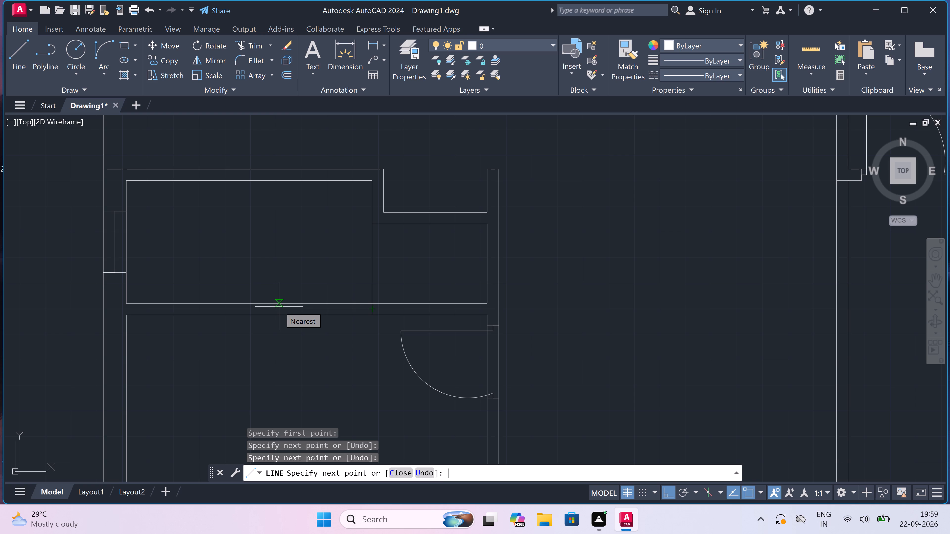
type("\"")
key("space")
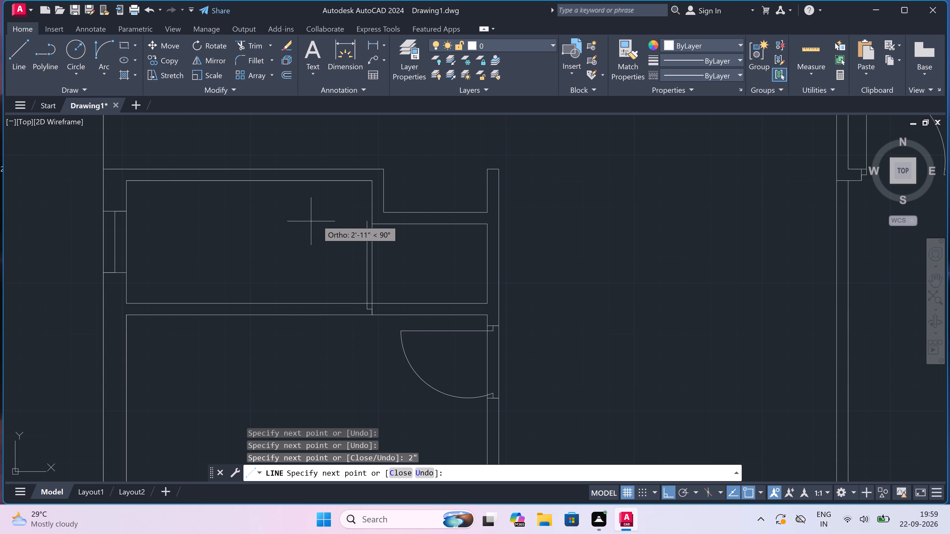
key("2")
type("'")
key("space")
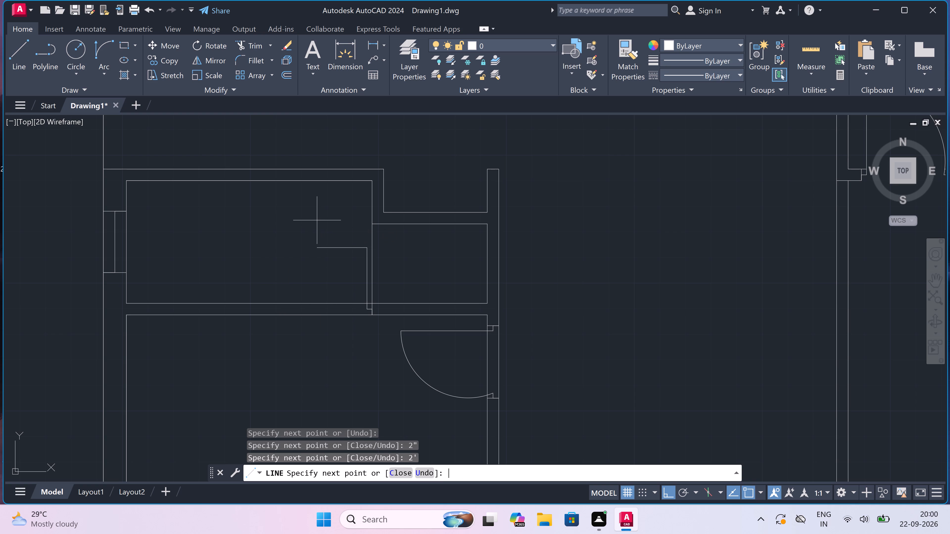
key("Escape")
Draw the small room door's opposite jamb line across the lower partition, with a 2" stop from its midpoint toward the door leaf.
key("space")
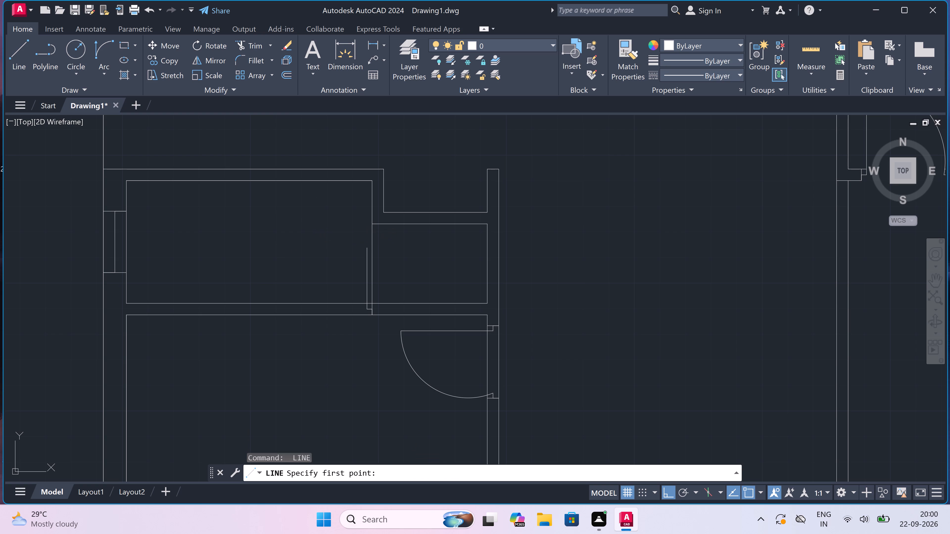
double_click(306, 304)
left_click(306, 313)
left_click_drag(306, 308, 310, 308)
key("2")
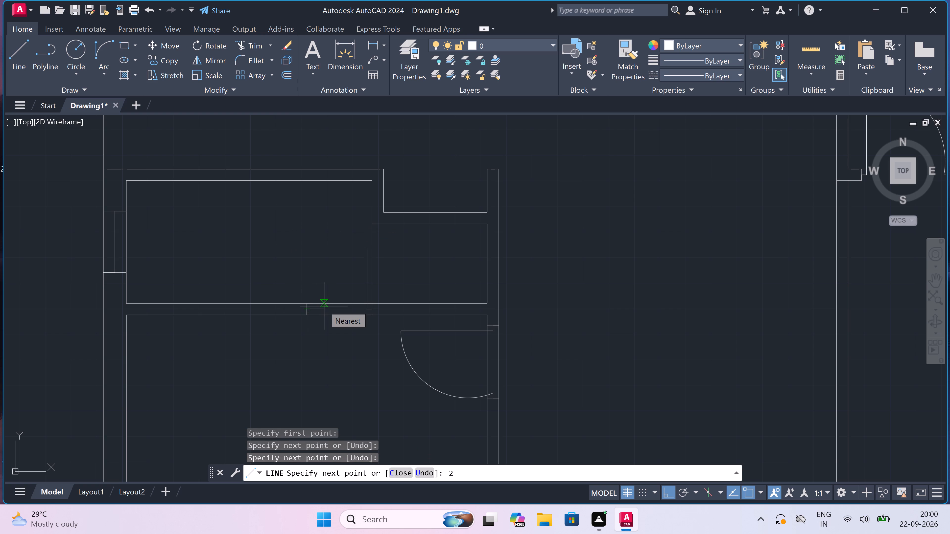
type("\"")
key("space")
key("Escape")
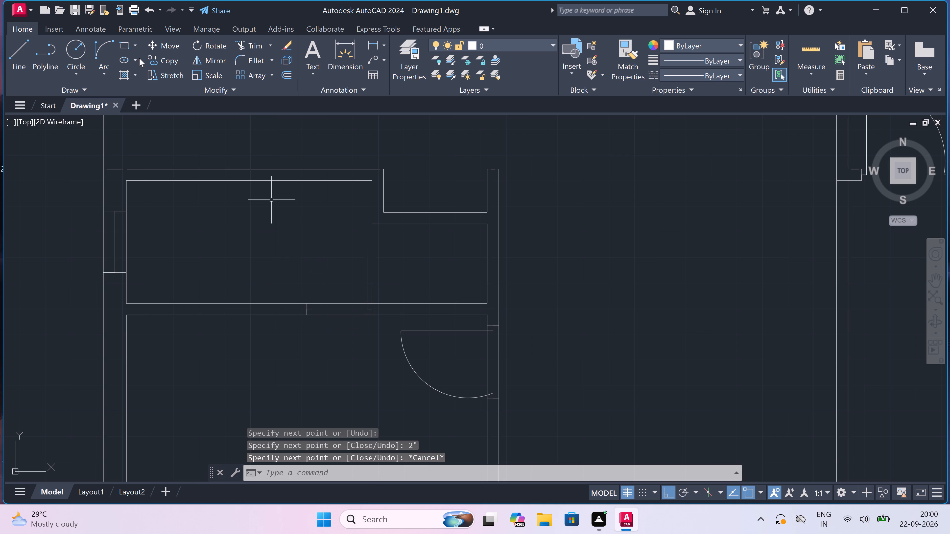
Draw the door swing arc from the end of the opposite jamb's stop to the free end of the 2' leaf.
left_click(106, 45)
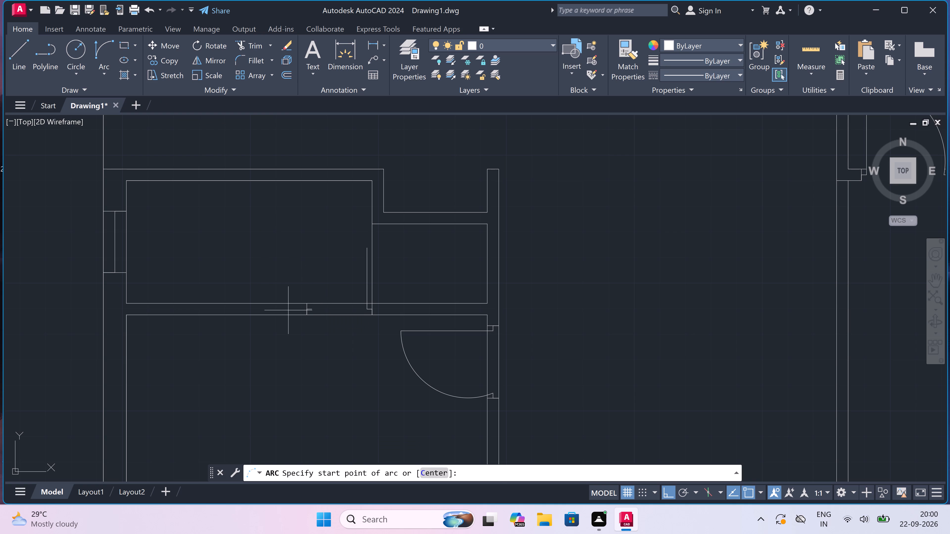
left_click(313, 308)
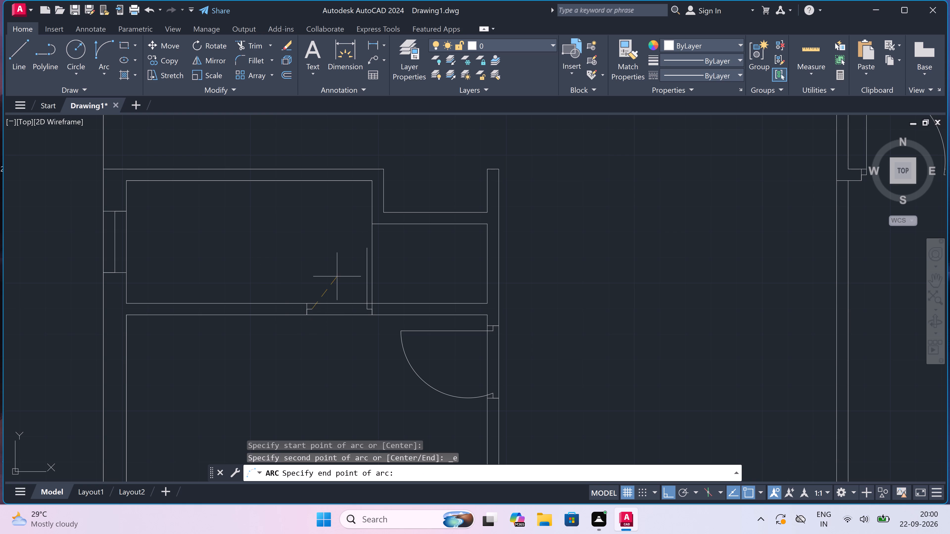
scroll(363, 252, "up", 3)
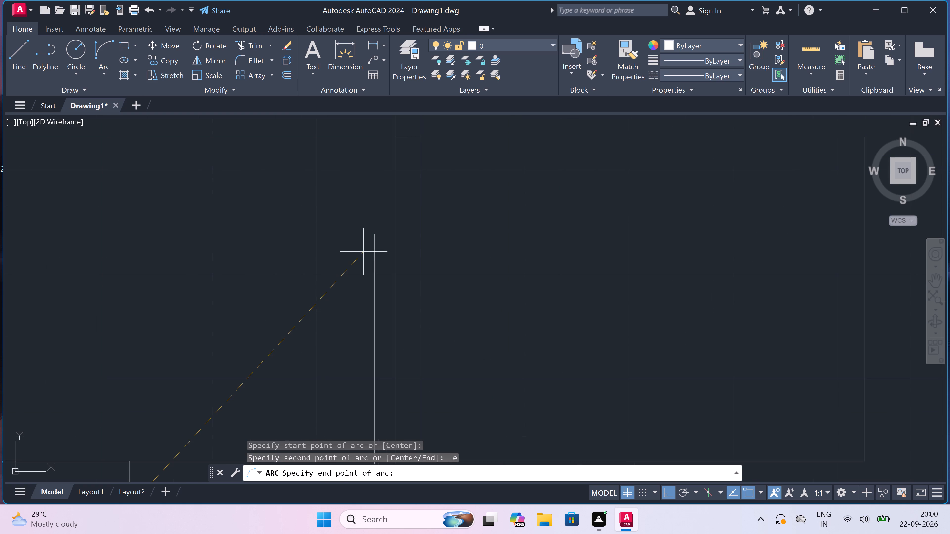
left_click(372, 235)
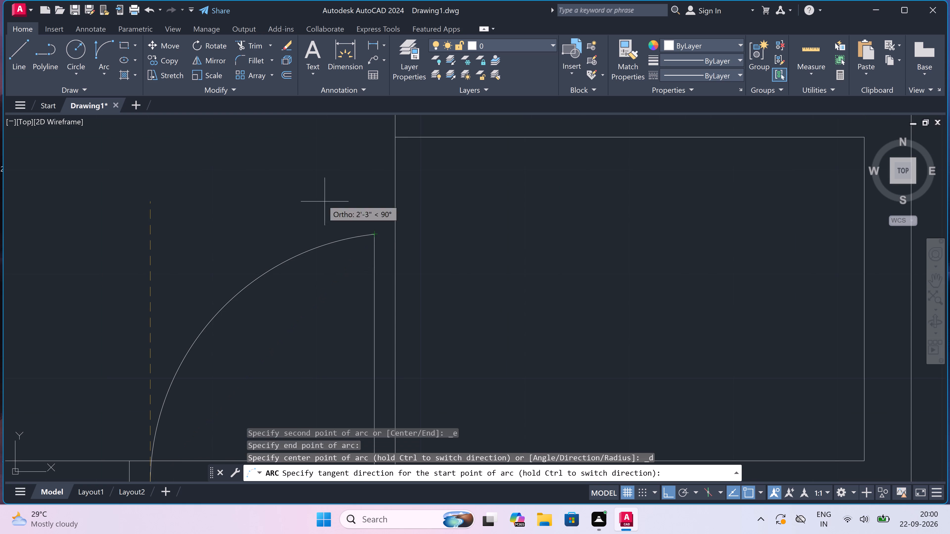
left_click(321, 200)
Trim both lower partition wall lines between the two jambs to open the small room's doorway.
scroll(321, 199, "down", 8)
scroll(317, 192, "up", 5)
scroll(328, 267, "up", 4)
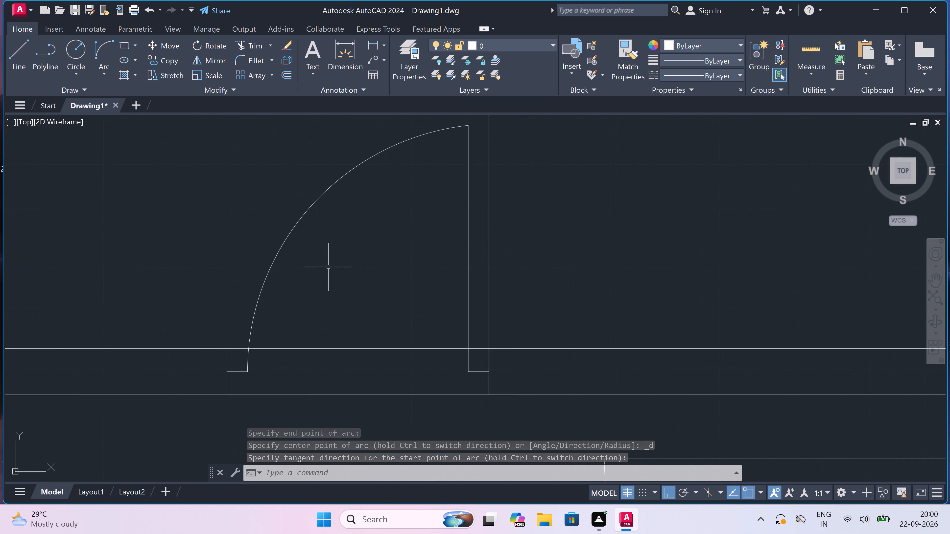
scroll(328, 268, "down", 2)
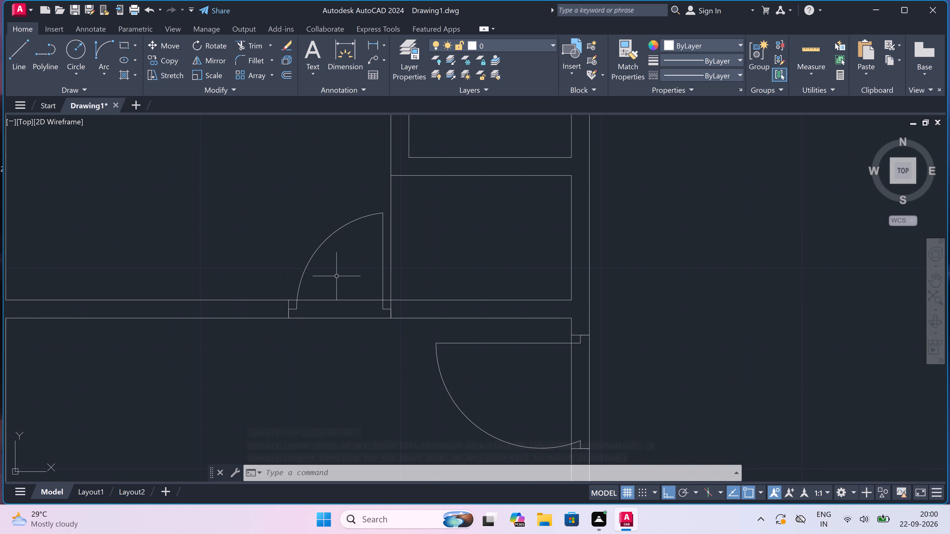
type("tr")
key("space")
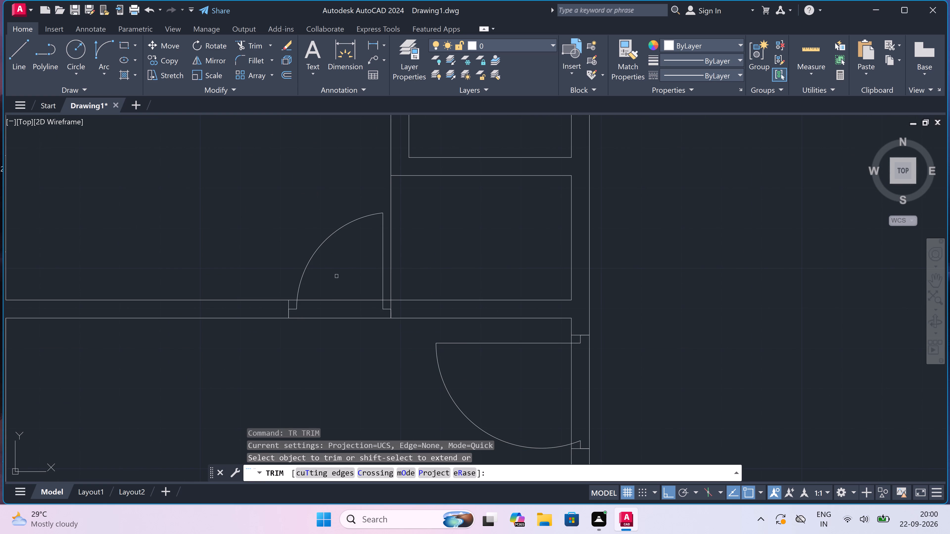
left_click_drag(337, 275, 338, 278)
left_click(334, 326)
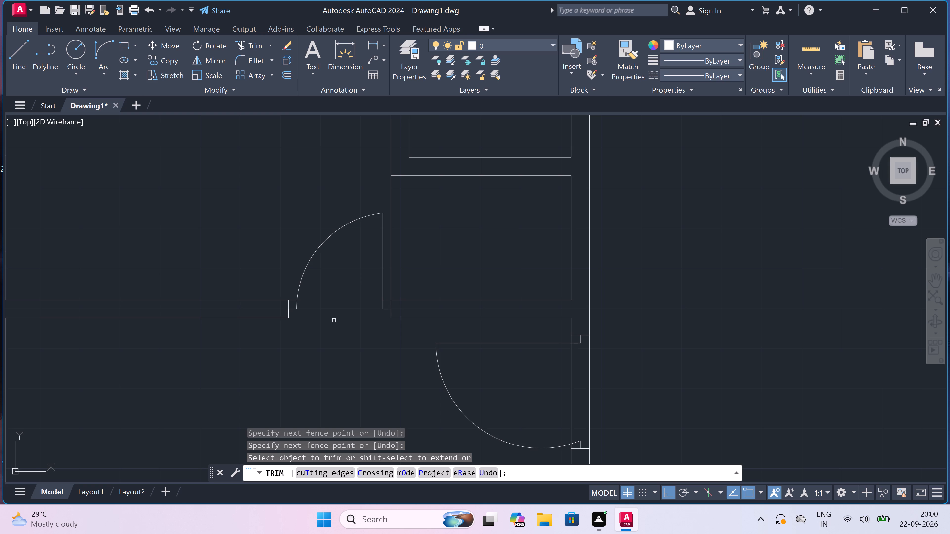
scroll(338, 316, "down", 3)
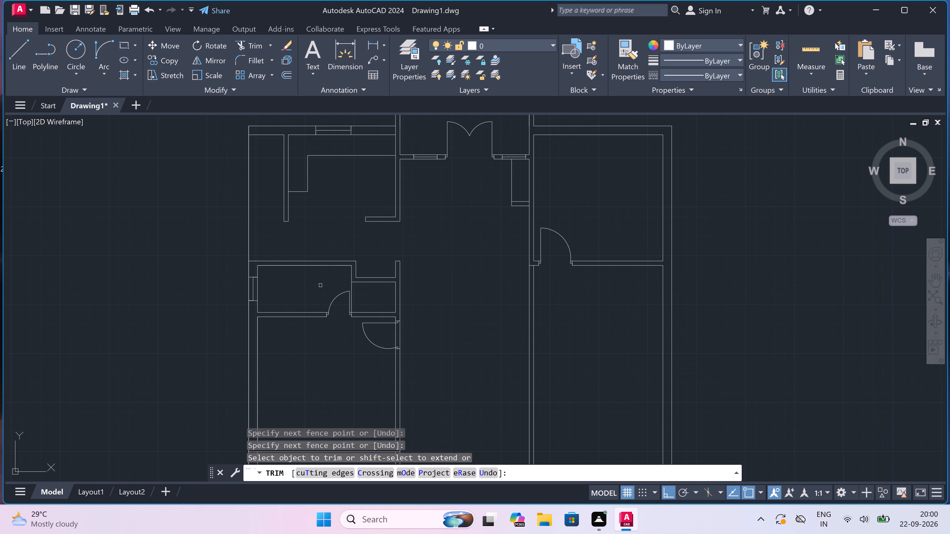
scroll(320, 285, "up", 1)
key("Escape")
key("Escape")
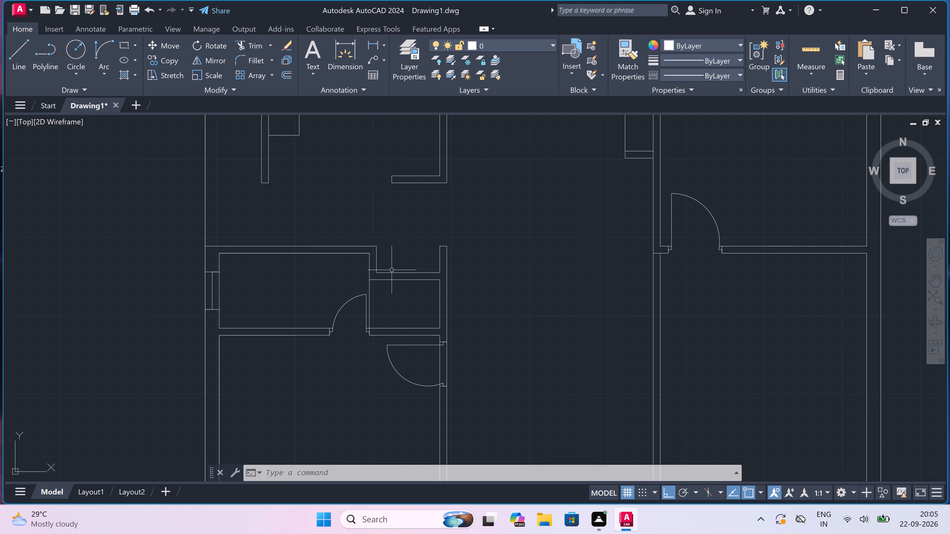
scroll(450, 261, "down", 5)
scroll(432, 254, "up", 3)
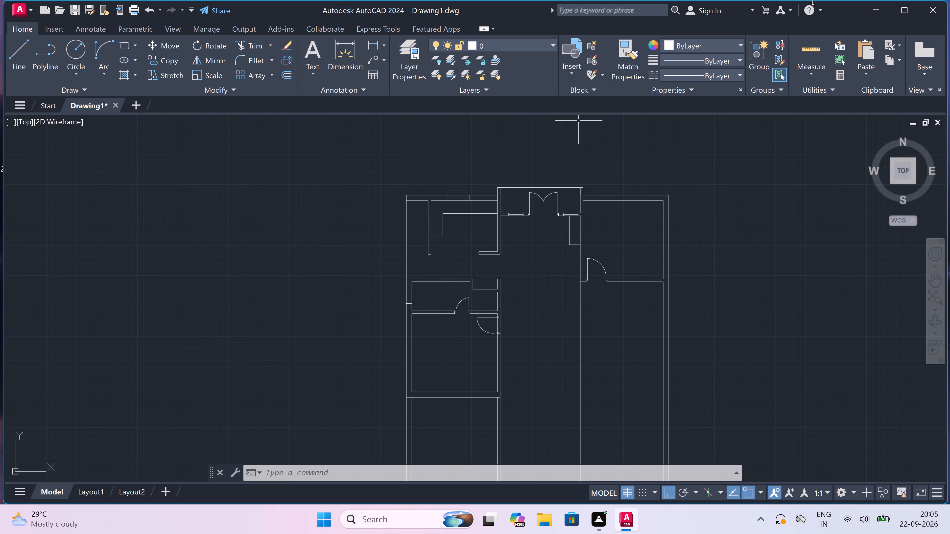
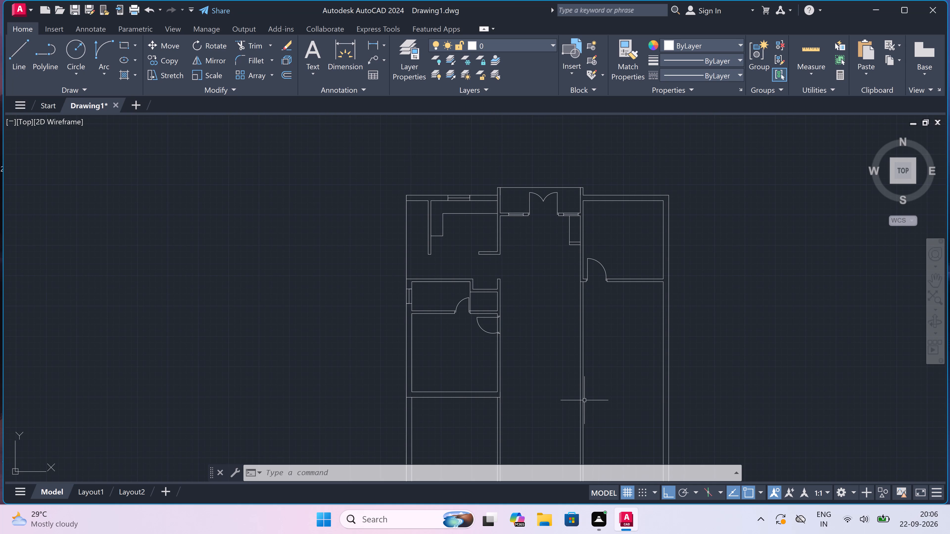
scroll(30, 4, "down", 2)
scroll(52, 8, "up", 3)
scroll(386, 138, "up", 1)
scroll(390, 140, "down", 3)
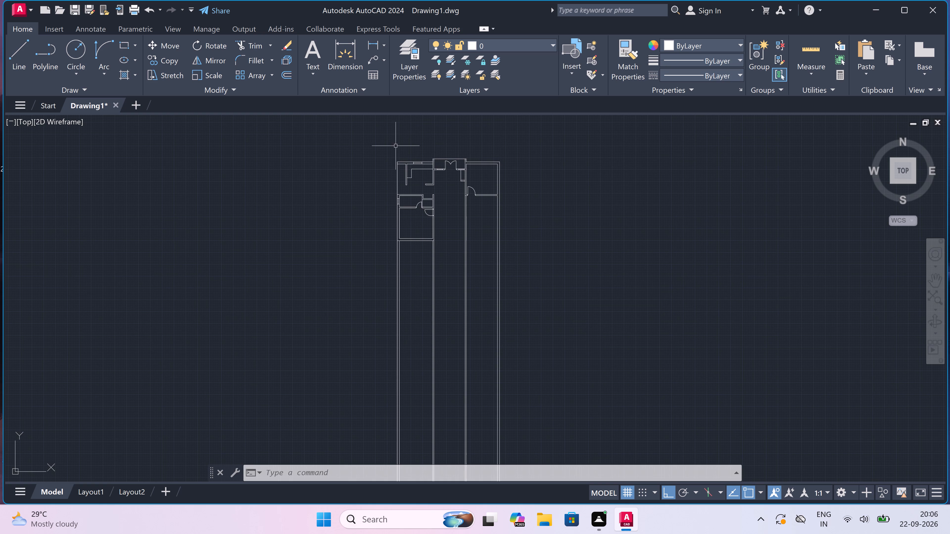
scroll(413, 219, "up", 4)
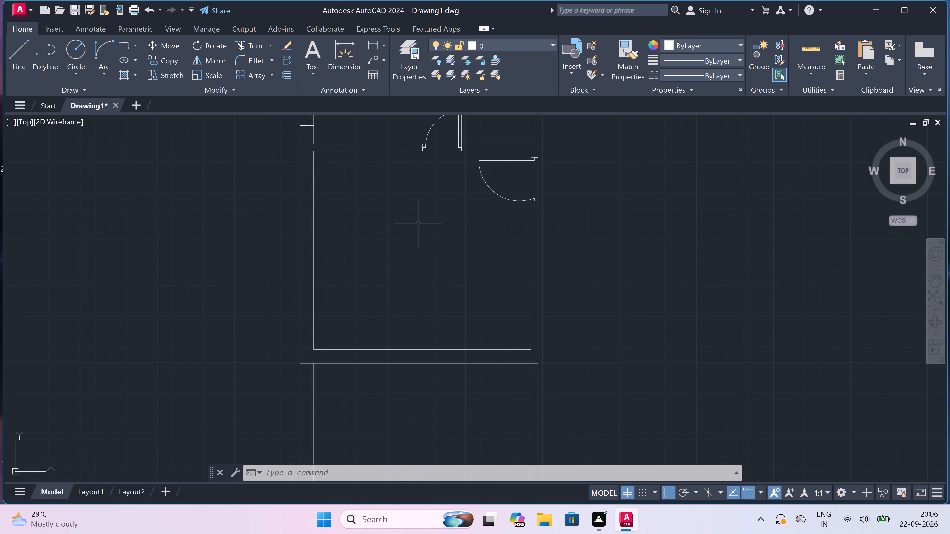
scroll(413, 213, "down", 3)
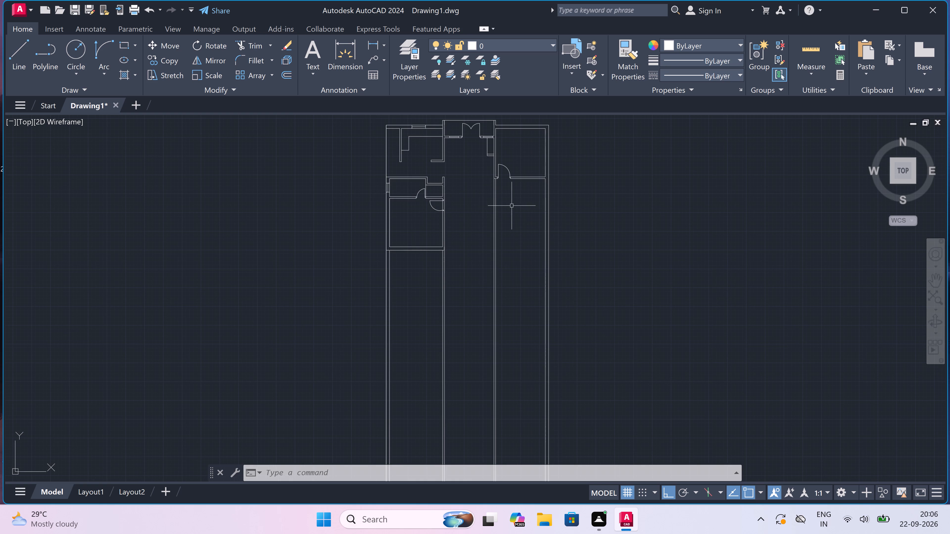
Offset the lower line of the upper-right room's door partition 4' downward.
scroll(513, 170, "up", 3)
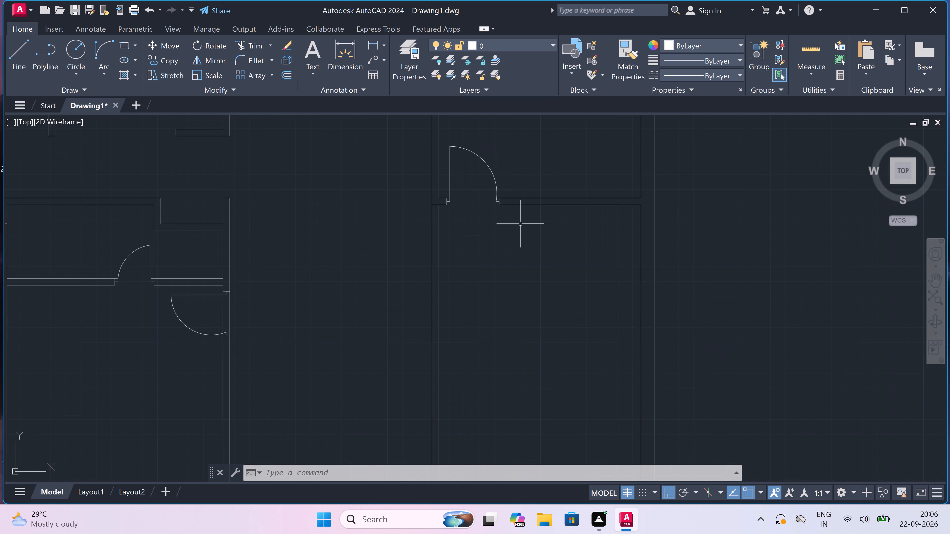
scroll(520, 239, "up", 1)
scroll(523, 238, "down", 1)
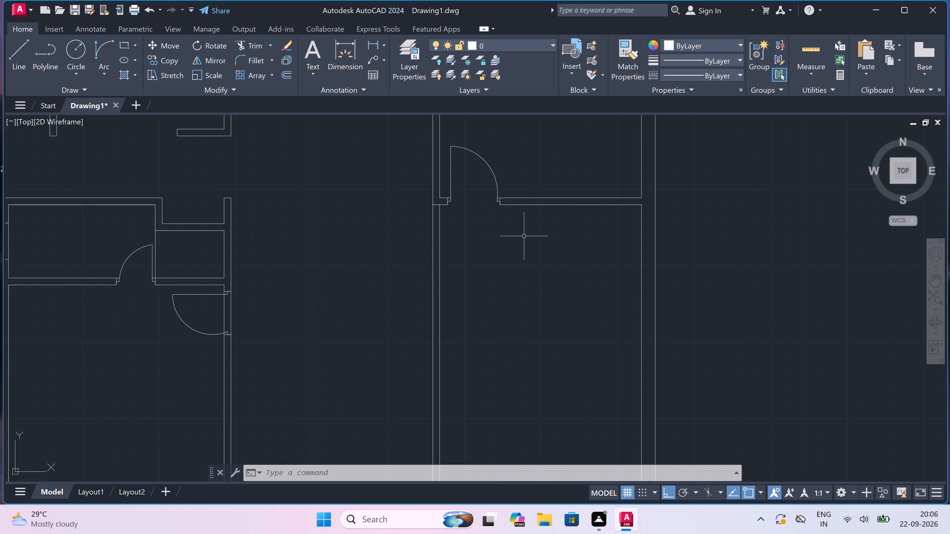
key("o")
key("space")
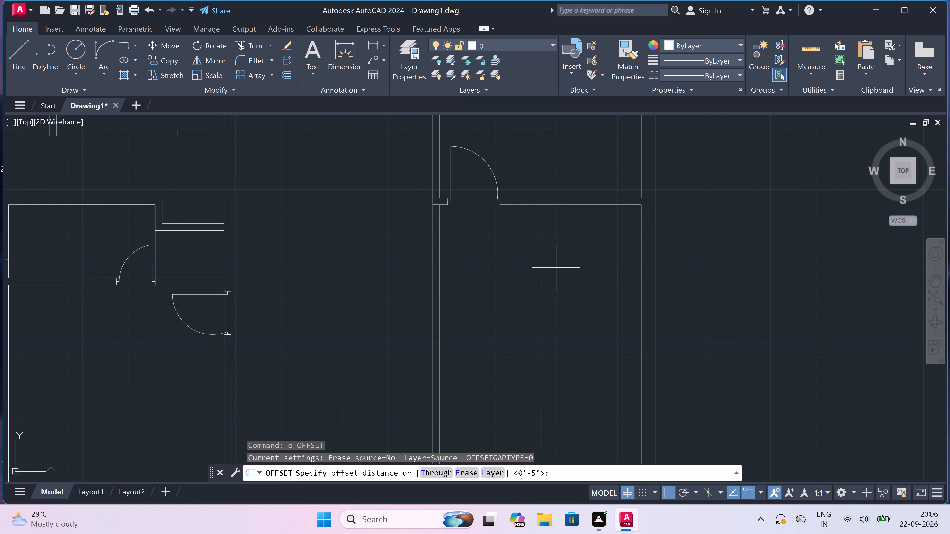
left_click(584, 206)
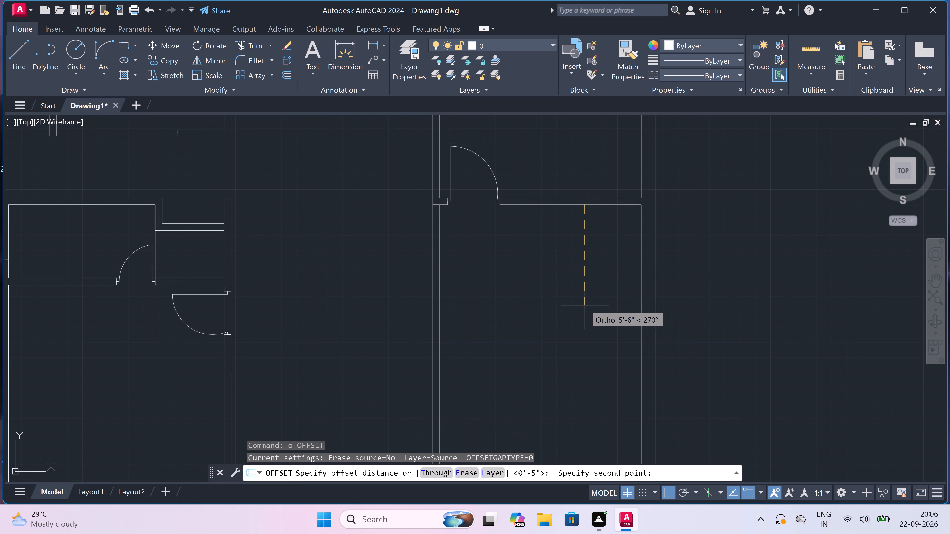
type("4'")
key("space")
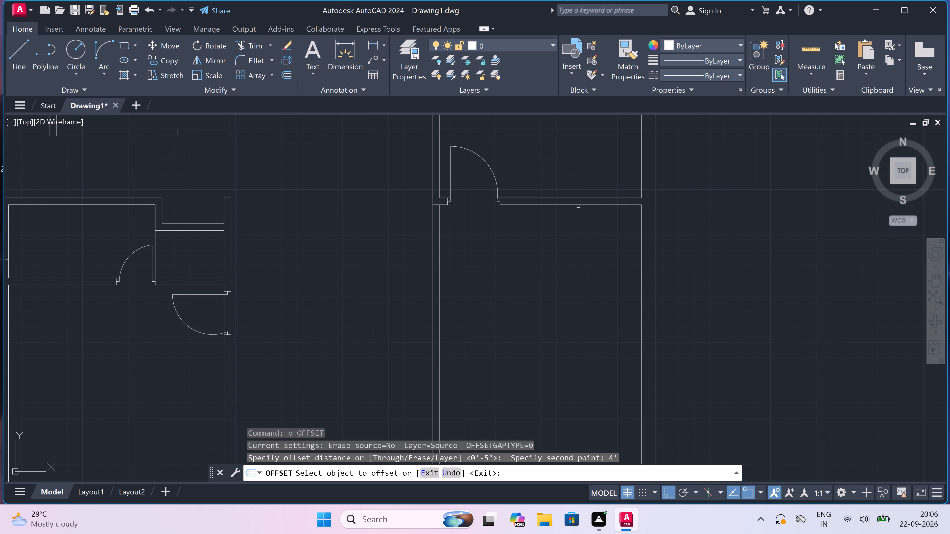
left_click_drag(577, 205, 575, 220)
left_click(568, 256)
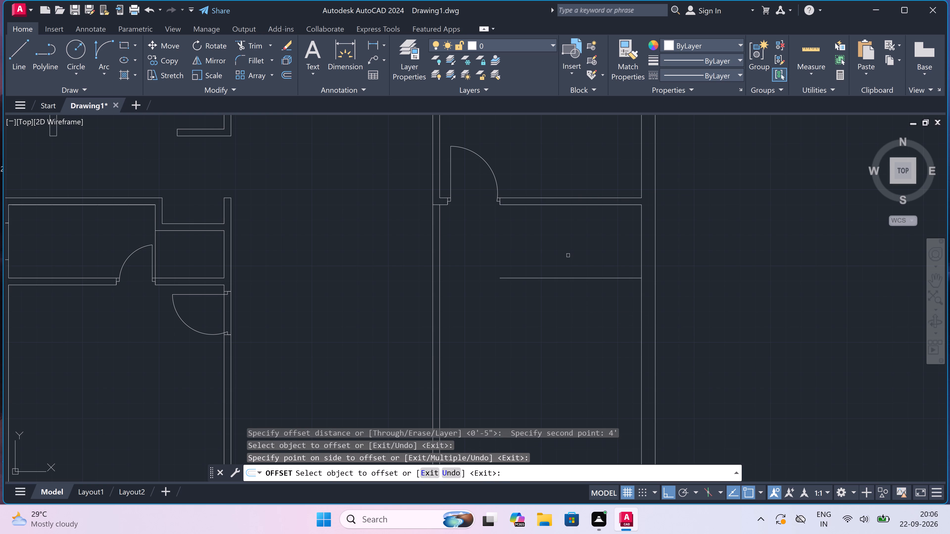
key("Escape")
Offset the new line 4.5" downward to form a second partition below the upper-right room.
key("space")
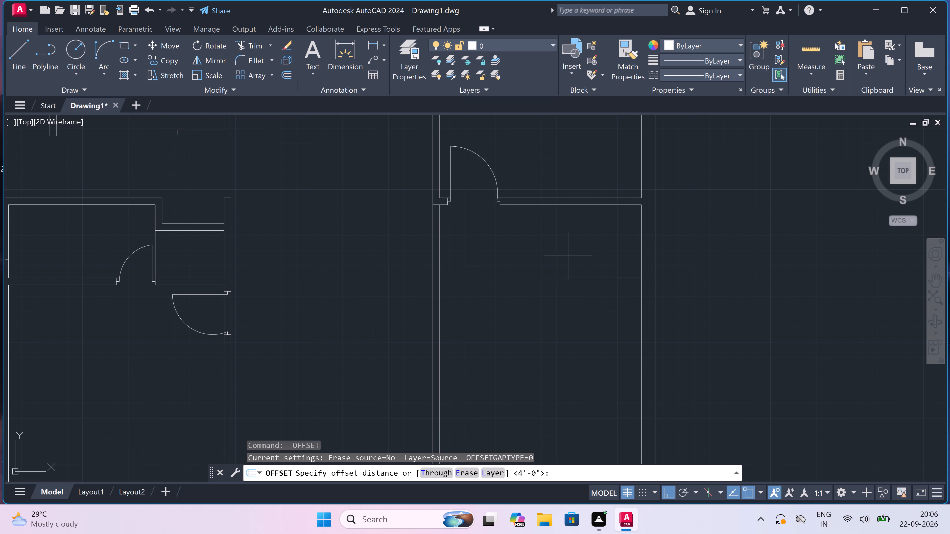
left_click(555, 274)
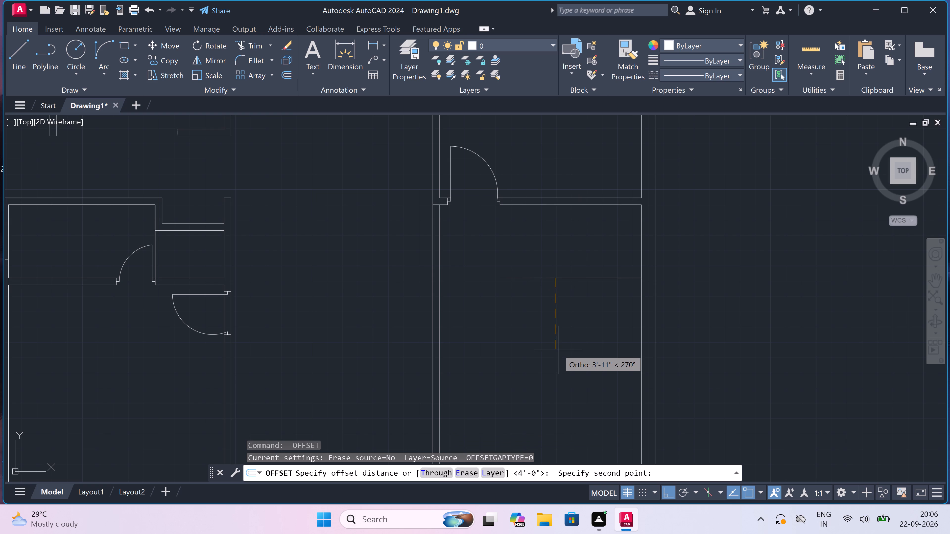
type("4.5")
type("\"")
key("space")
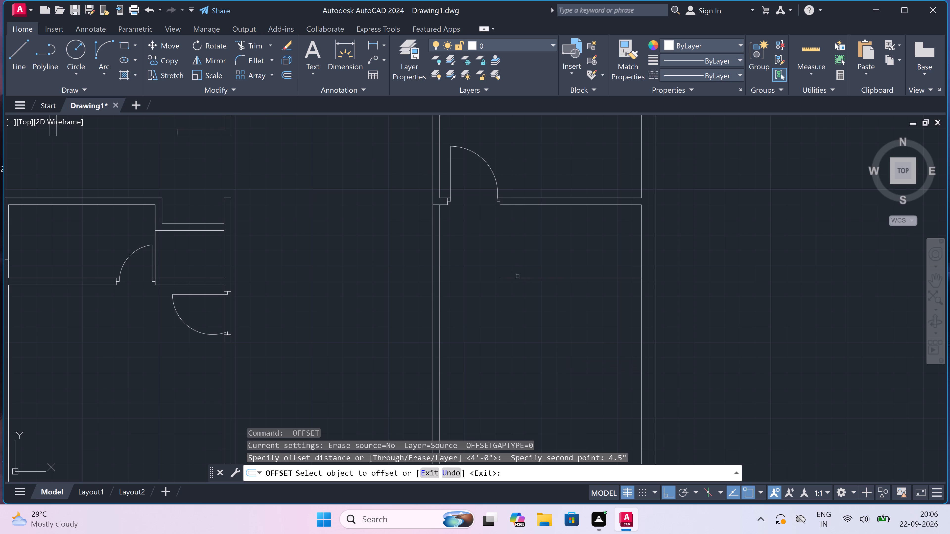
left_click_drag(517, 277, 516, 281)
left_click(512, 300)
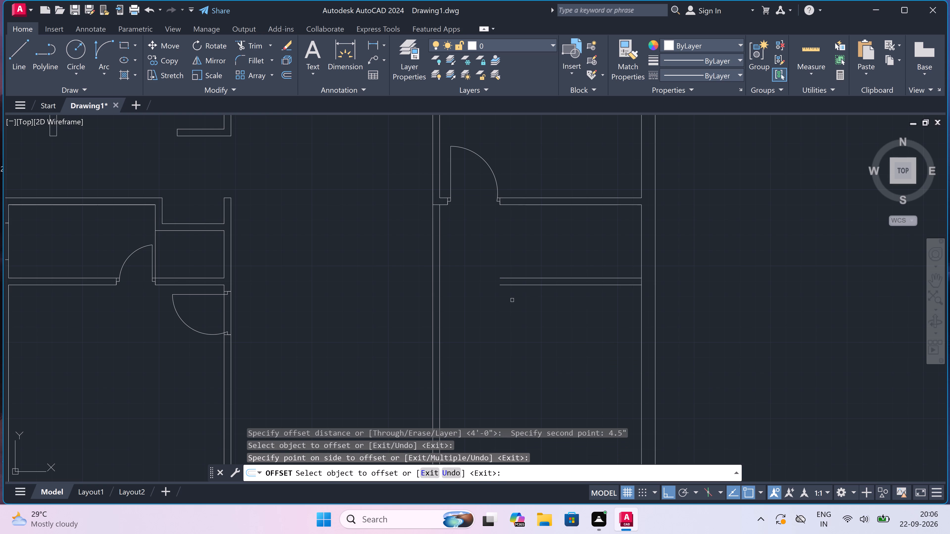
key("Escape")
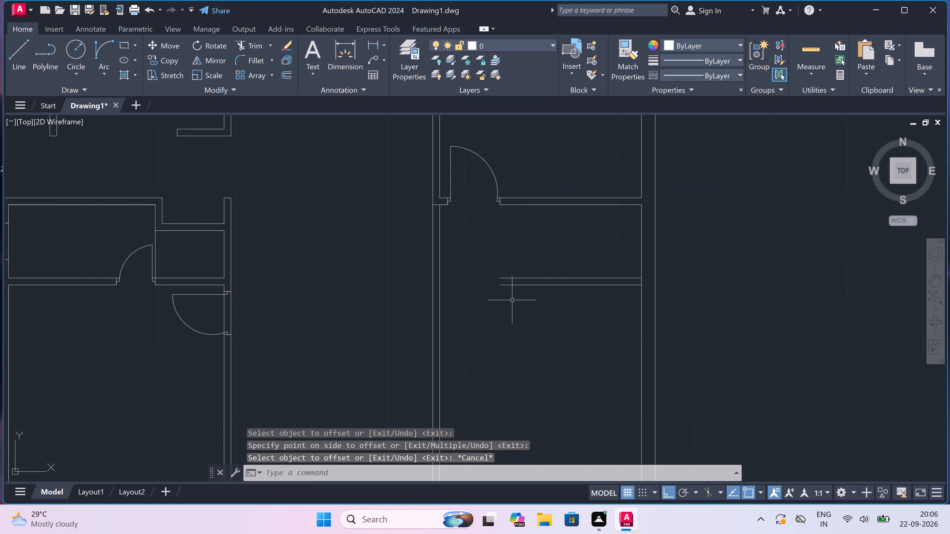
key("apostrophe")
key("Escape")
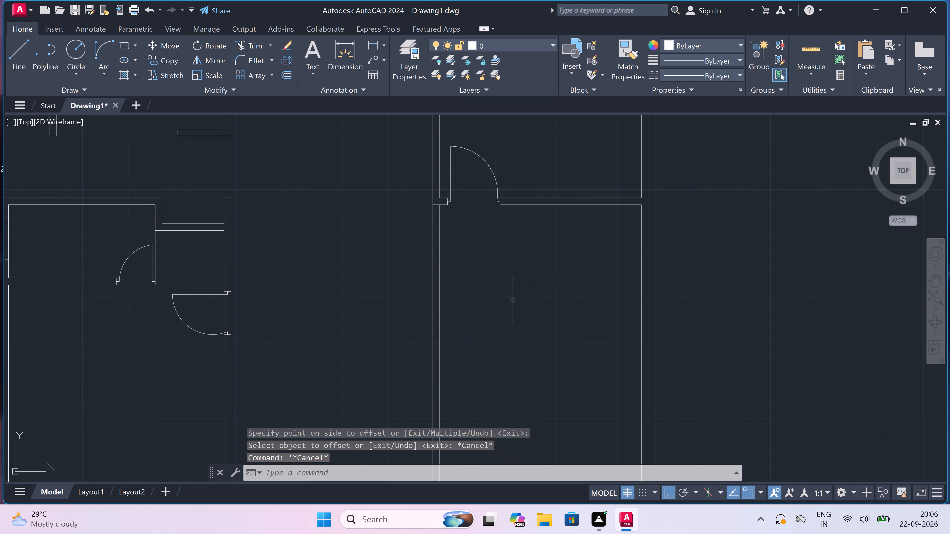
Draw the left wall between the two partitions: down from the door jamb to the lower line's end, 4.5" right, and back up.
type("l")
key("space")
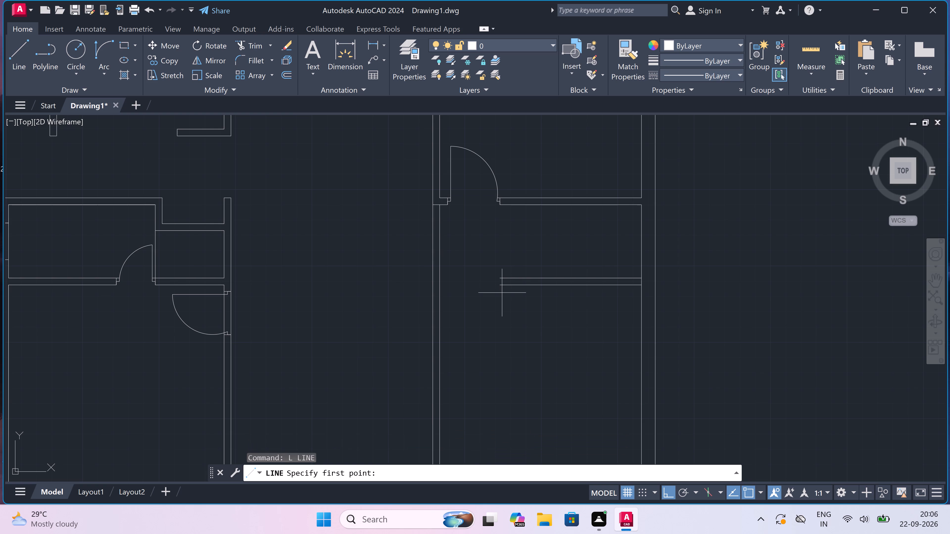
scroll(500, 284, "up", 2)
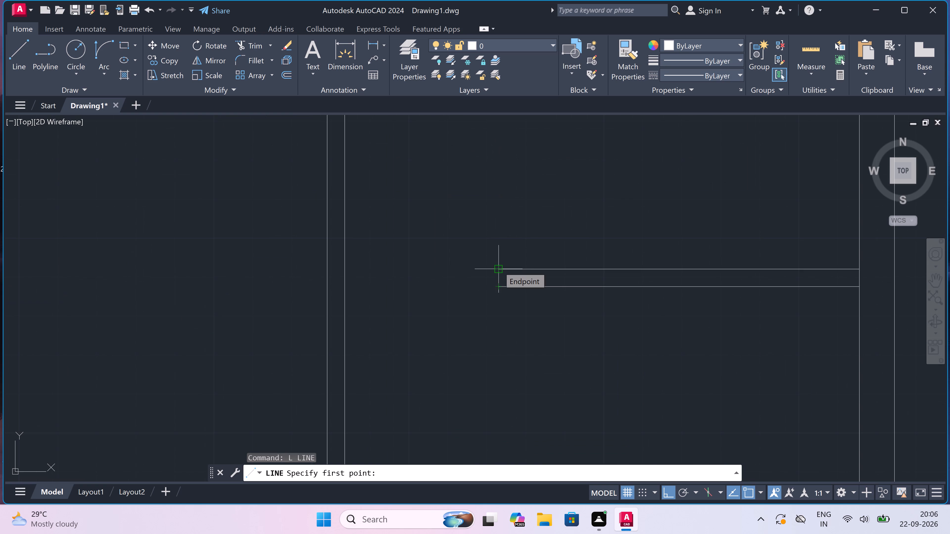
scroll(499, 267, "down", 2)
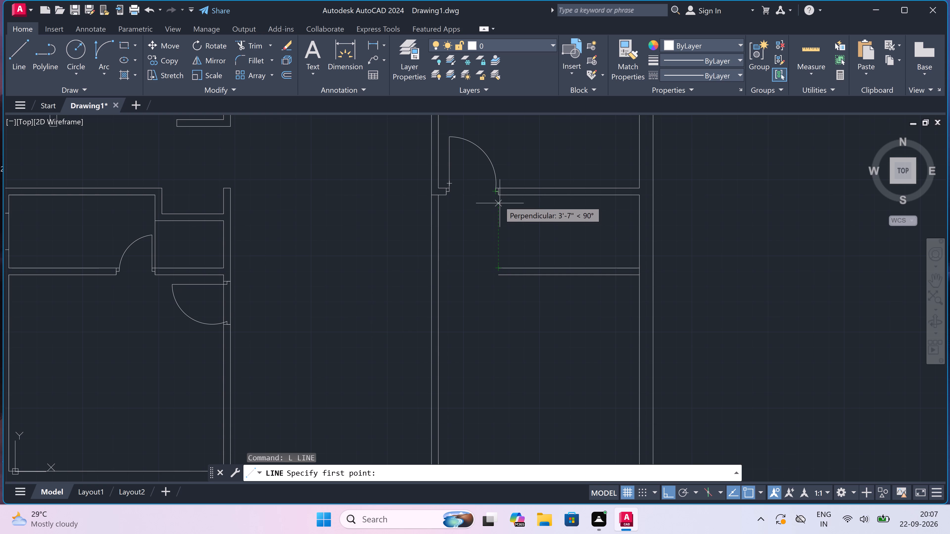
scroll(498, 197, "up", 1)
left_click_drag(498, 193, 498, 196)
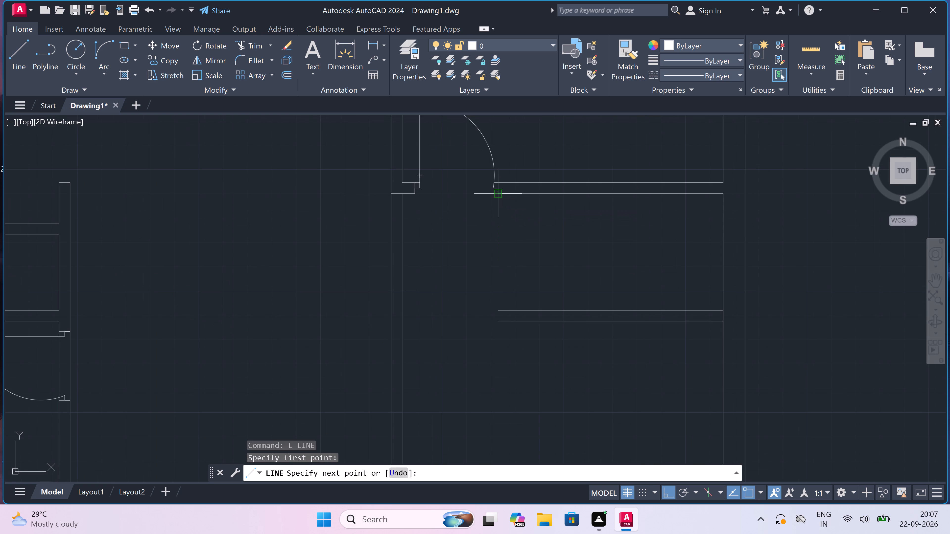
scroll(493, 319, "up", 2)
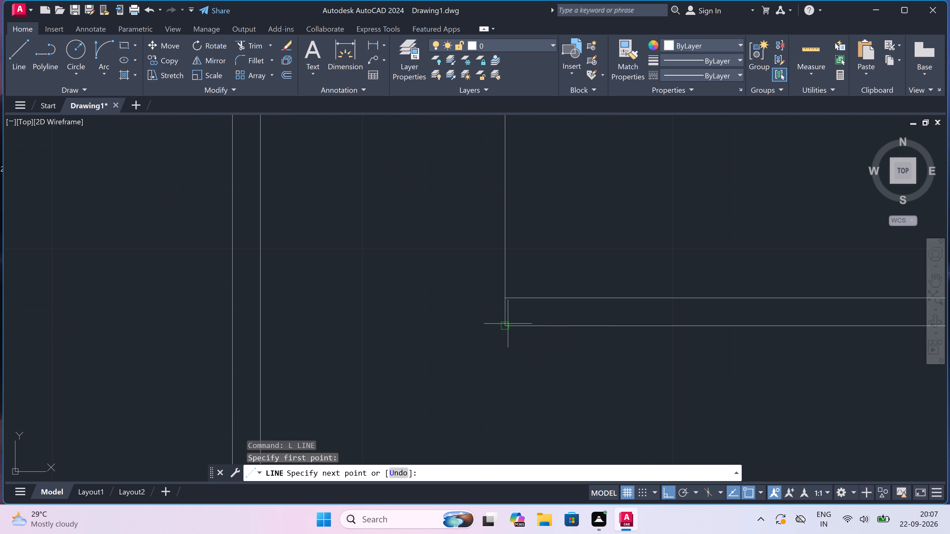
left_click(507, 324)
key("4")
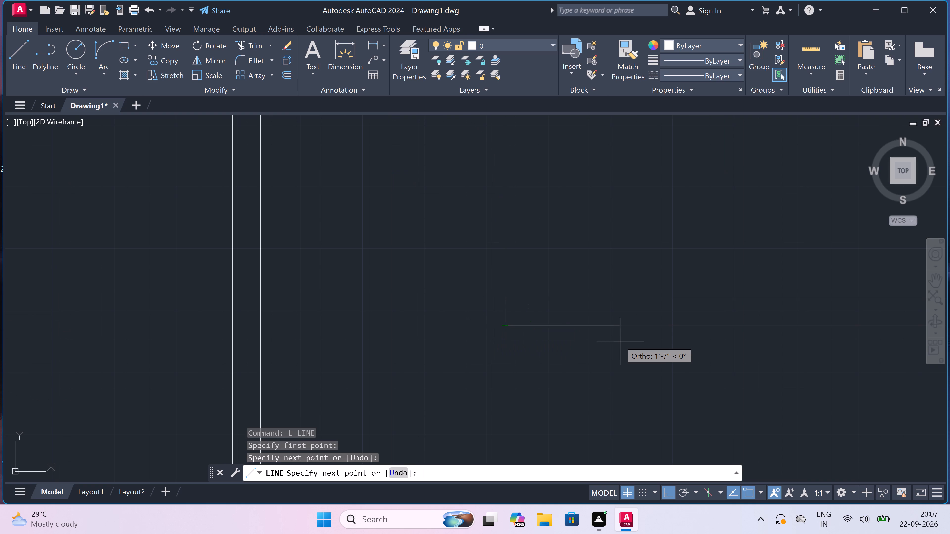
type(".5\"")
key("space")
scroll(568, 258, "down", 2)
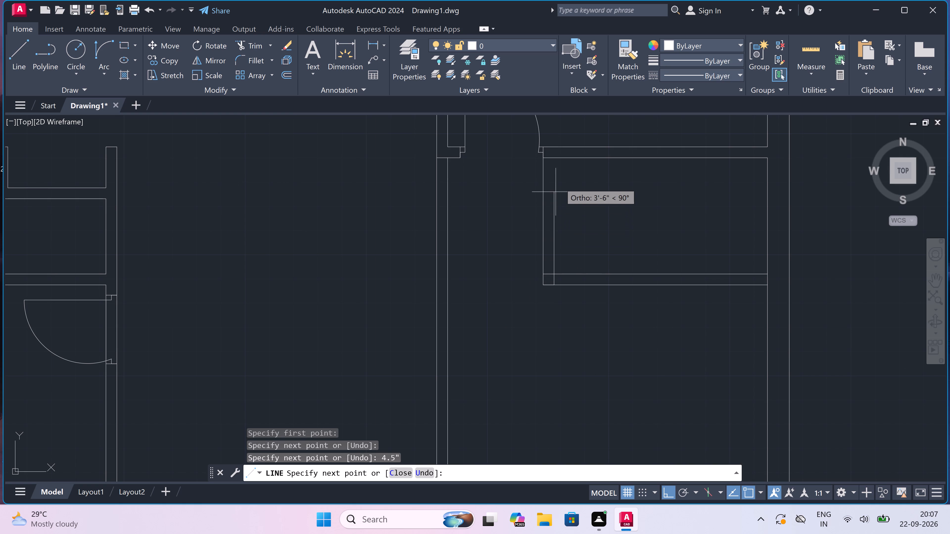
scroll(557, 161, "up", 1)
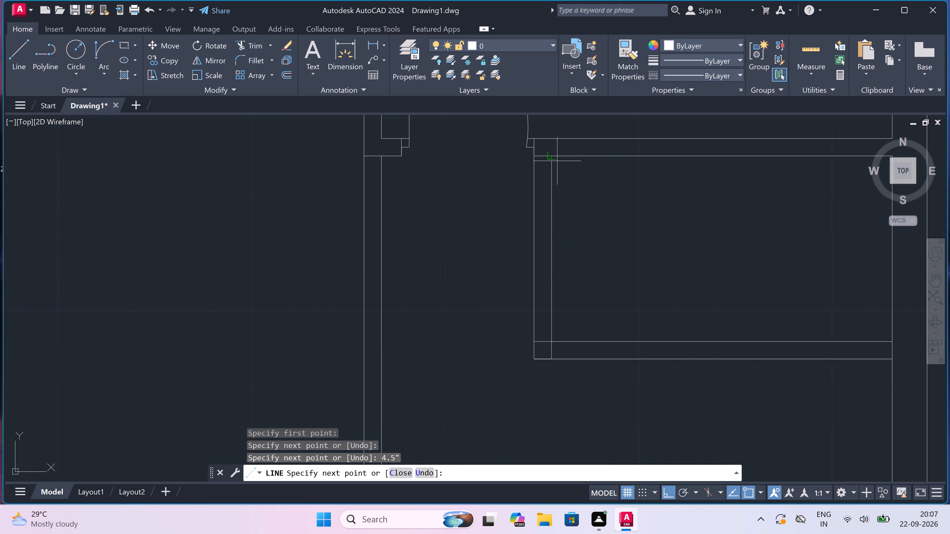
left_click(550, 152)
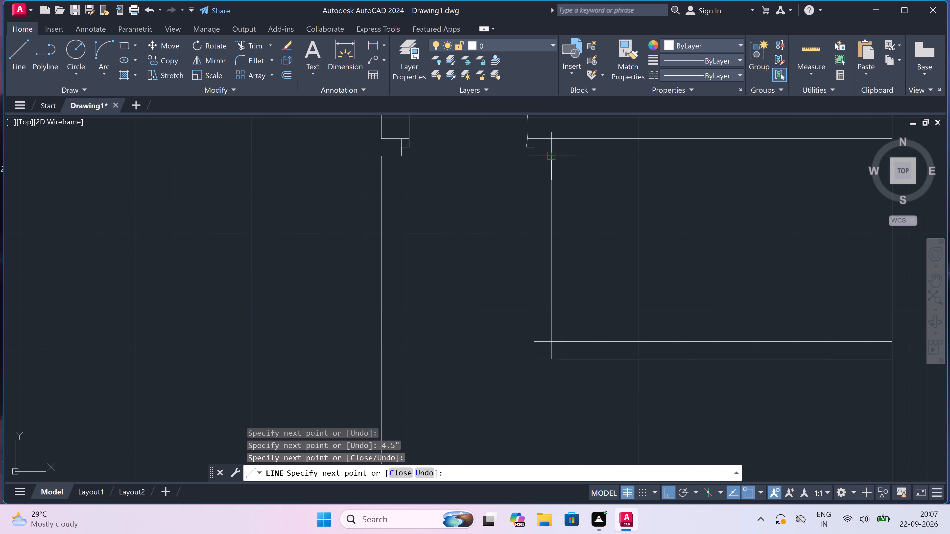
Draw a jamb line across the new 4.5" wall just below the upper partition, with a 2" midpoint stop and a 2' leaf going right.
scroll(549, 157, "up", 2)
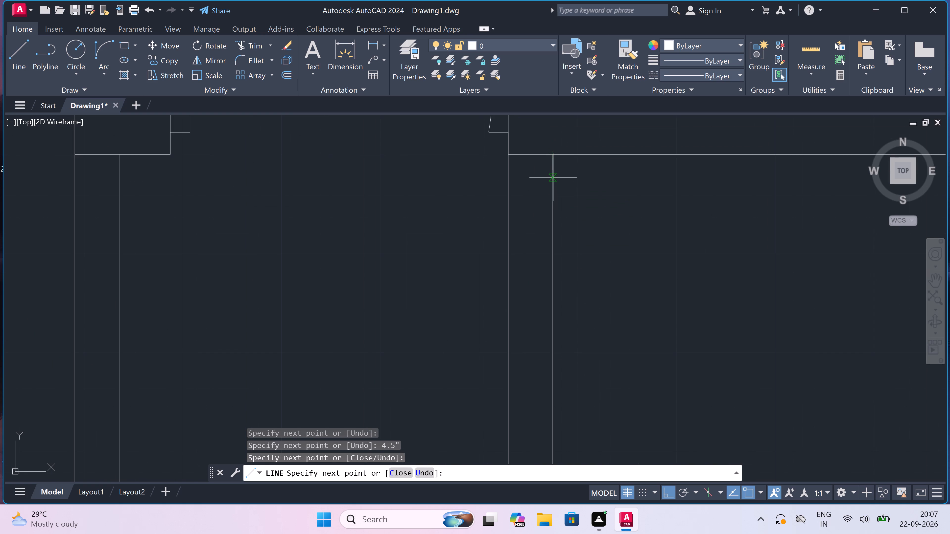
left_click(551, 183)
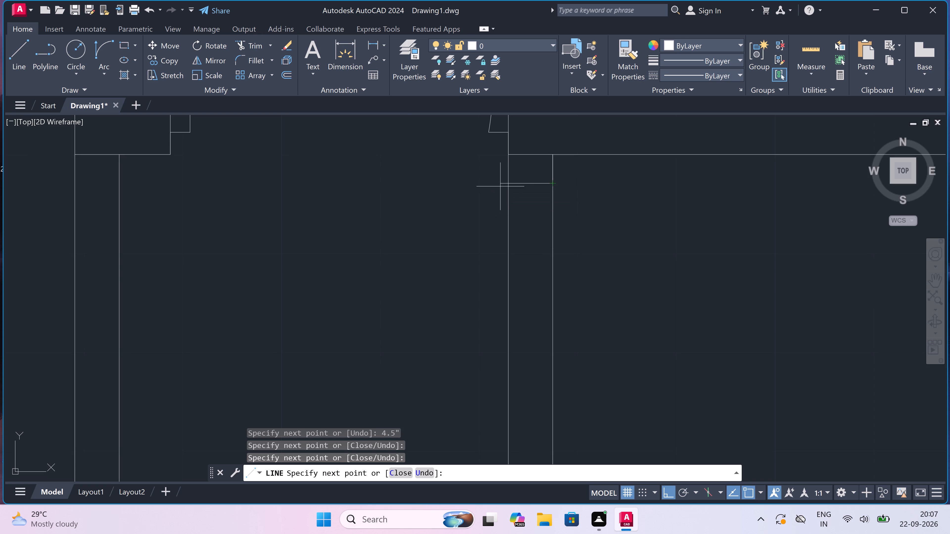
left_click(511, 180)
left_click_drag(528, 184, 530, 200)
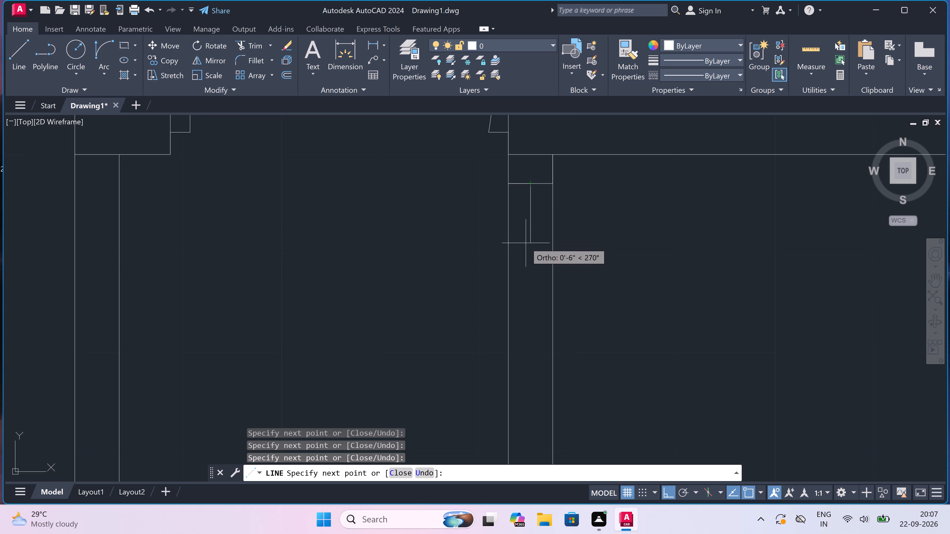
type("2\"")
key("space")
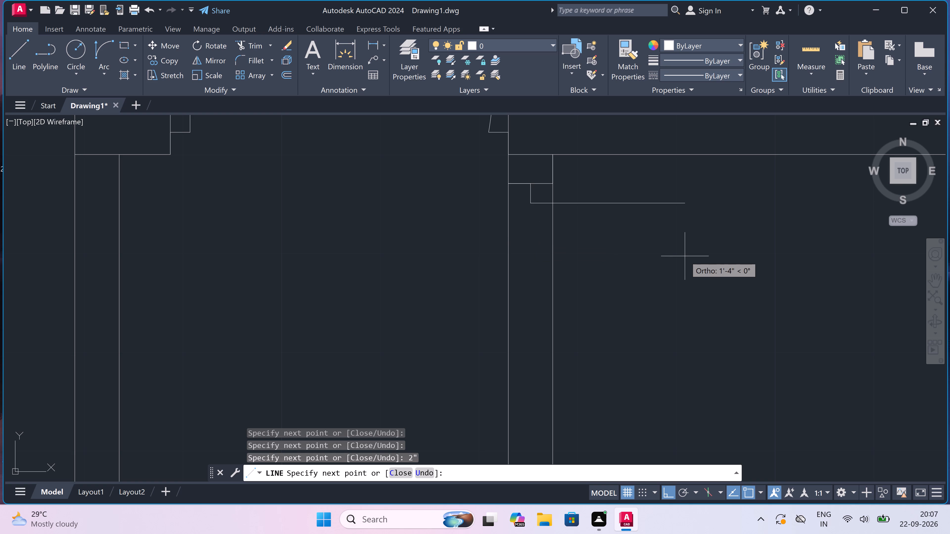
type("2]")
key("BackSpace")
type("'")
key("space")
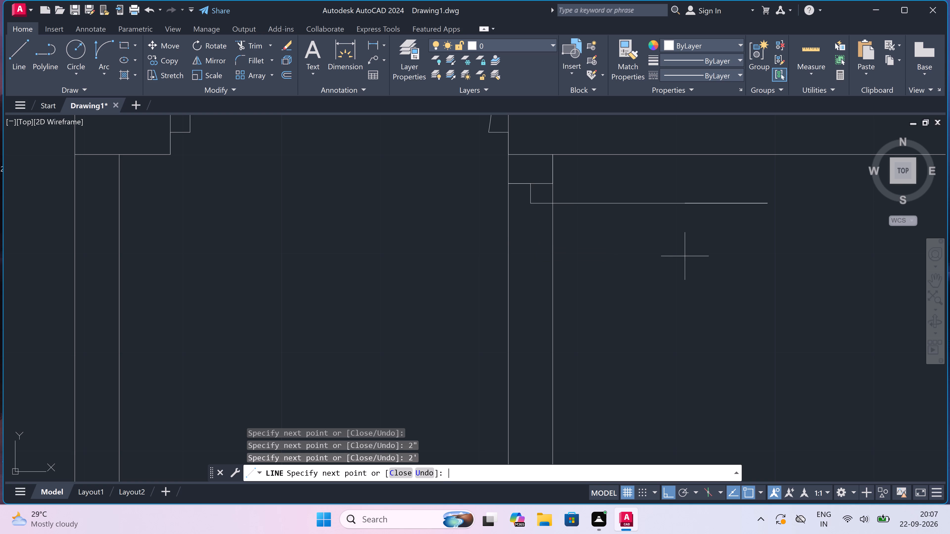
key("Escape")
scroll(684, 257, "down", 2)
scroll(721, 246, "down", 1)
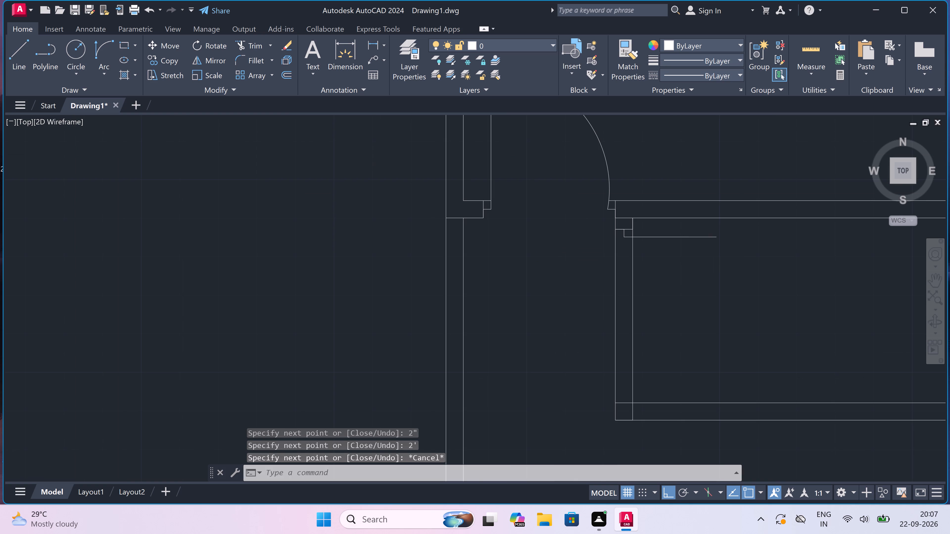
Draw the door's lower jamb line across the 4.5" wall, with a 2" stop going up from its midpoint.
scroll(726, 264, "up", 2)
key("space")
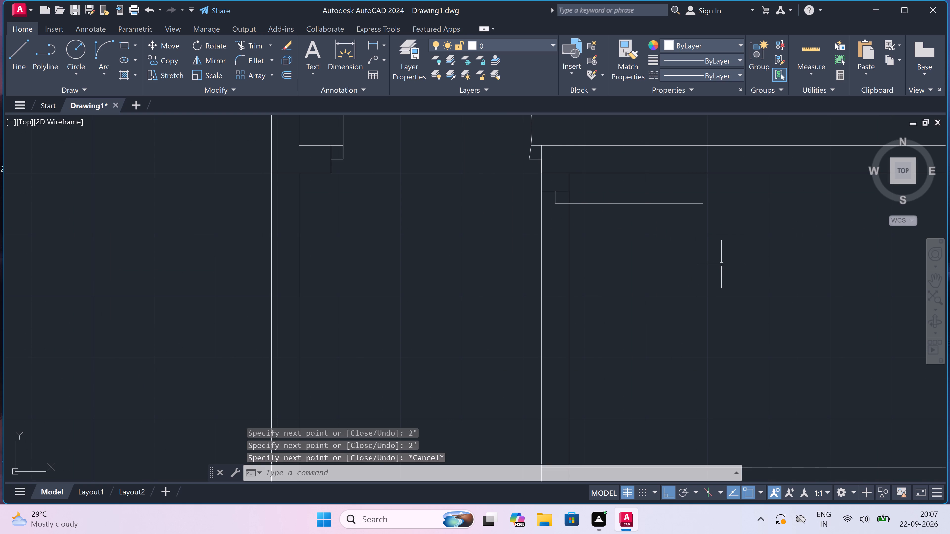
left_click(541, 299)
left_click(572, 299)
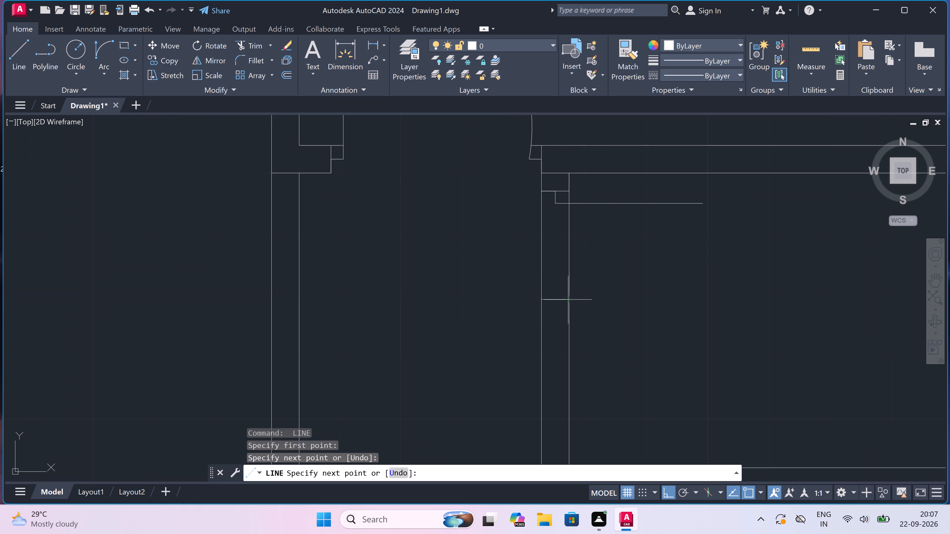
left_click(554, 298)
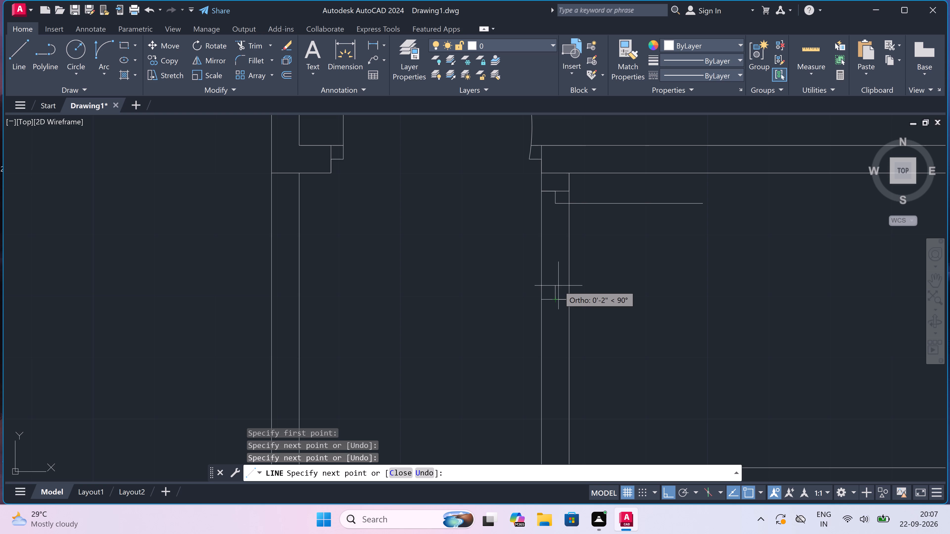
key("2")
key("shift+quotedbl")
key("space")
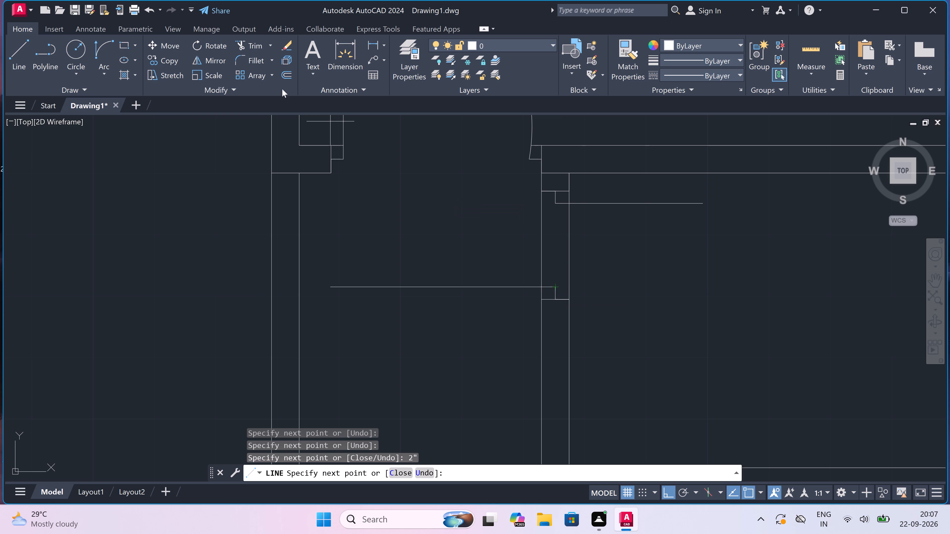
key("Escape")
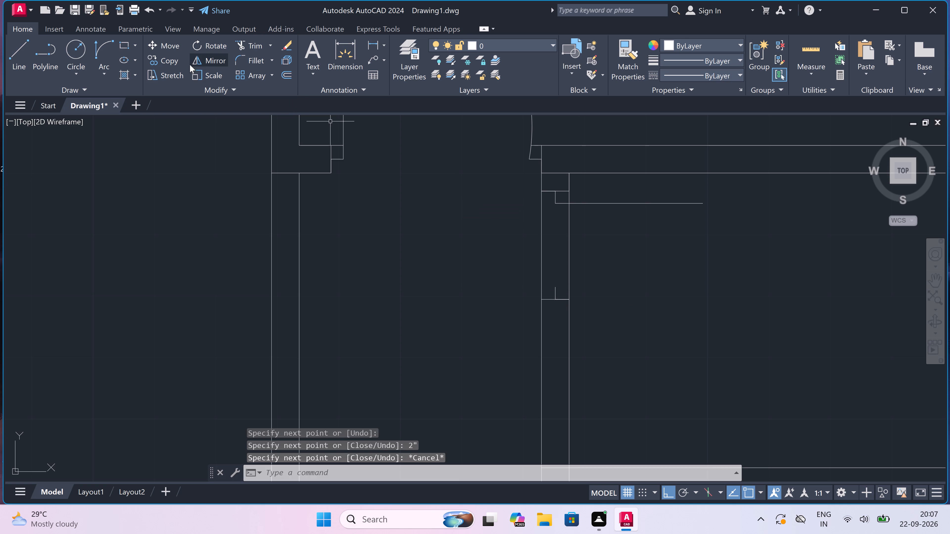
Draw the door swing as a start-end-direction arc from the 2' leaf's end to the lower stop, with a downward start tangent.
left_click(107, 46)
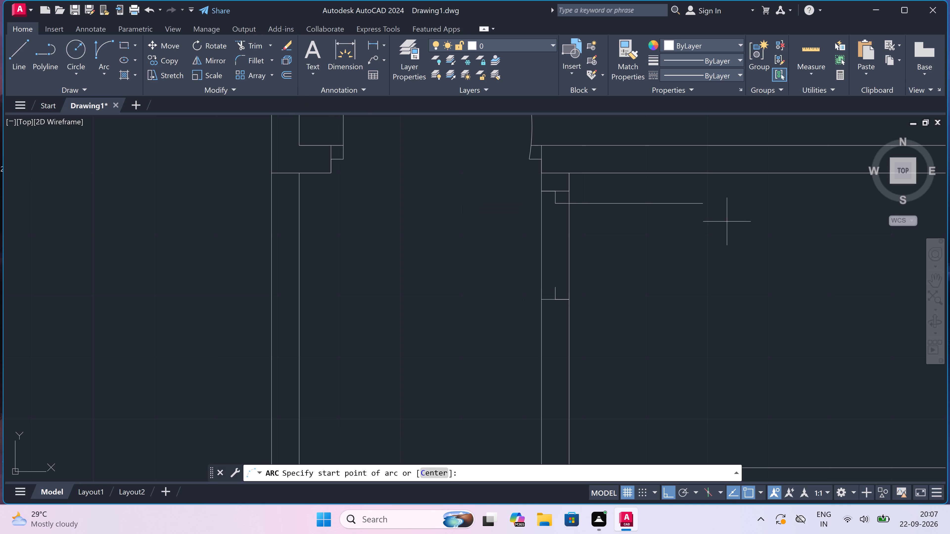
left_click(705, 204)
left_click(556, 285)
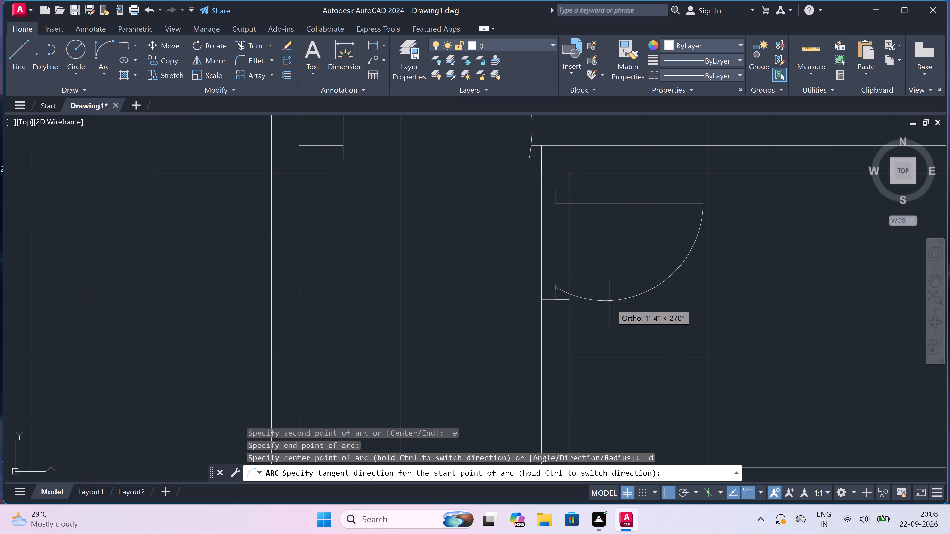
left_click(610, 304)
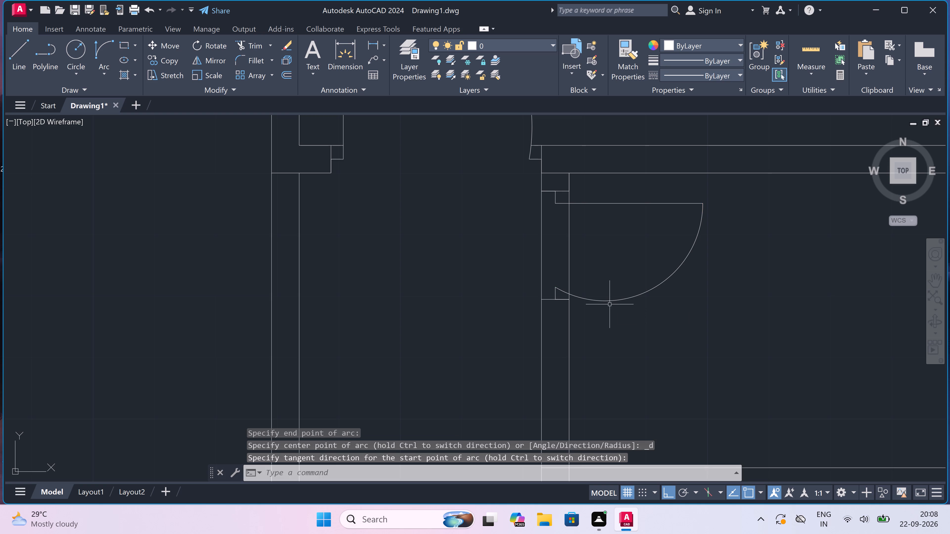
Trim both wall lines between the new door's jambs and the partition line crossing the wall's top end.
key("t")
key("r")
type("tr")
key("space")
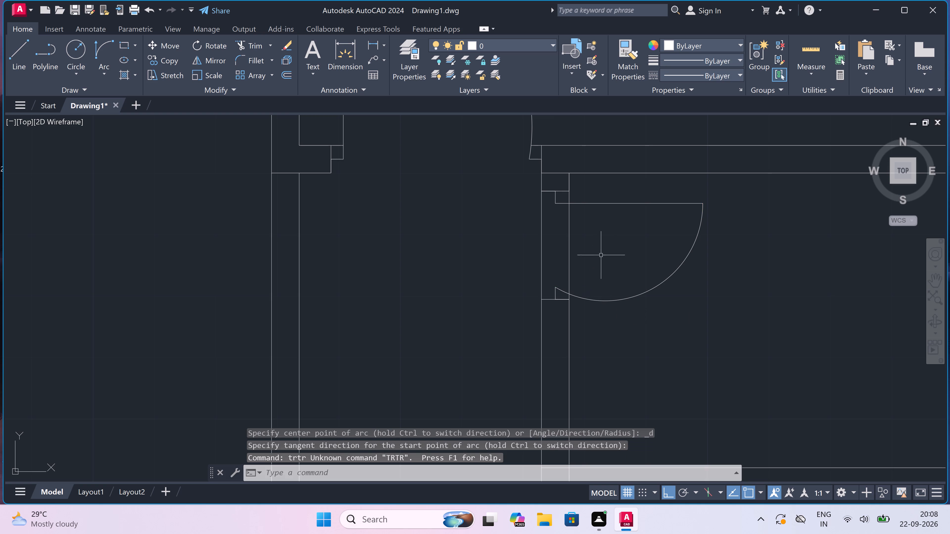
left_click(601, 254)
double_click(542, 259)
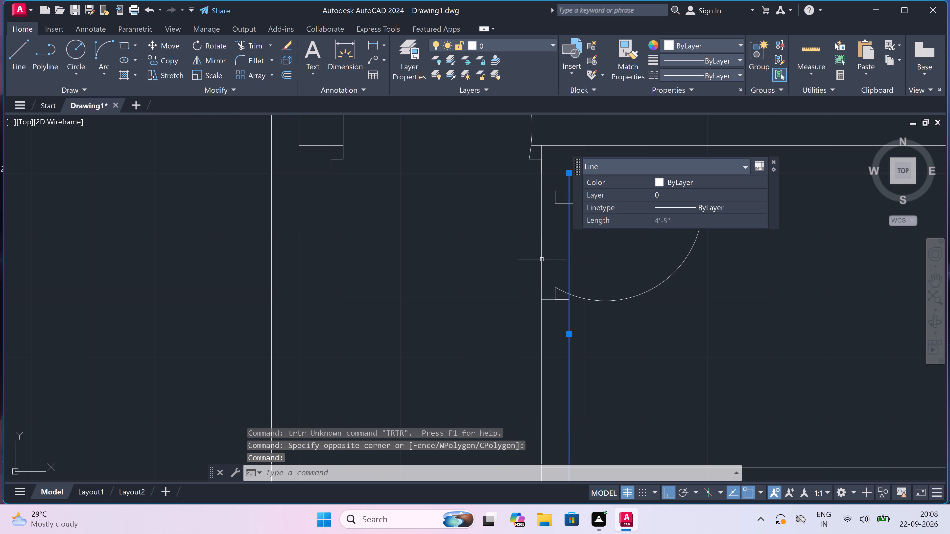
key("Escape")
type("tr")
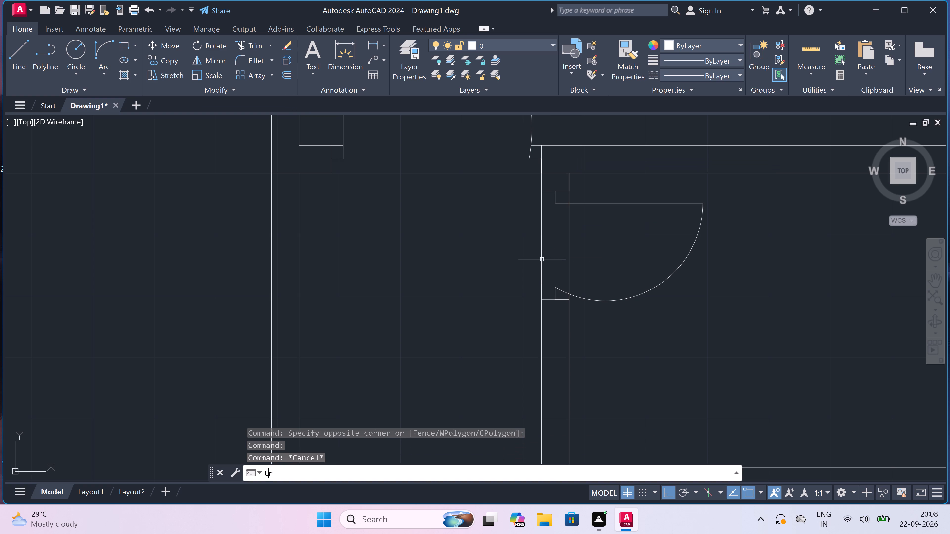
key("space")
left_click(616, 238)
left_click(481, 246)
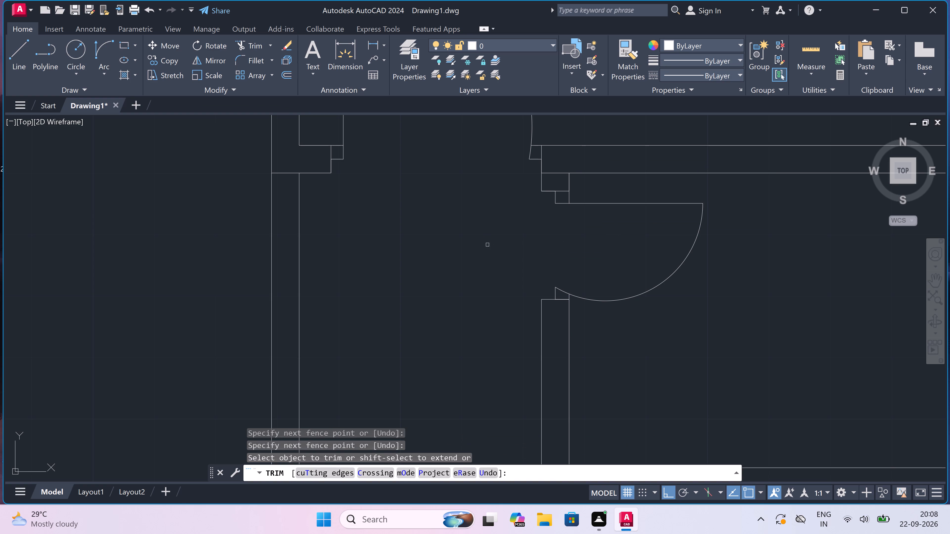
left_click(556, 175)
Trim the overlapping lines at the small room's lower-left corner to leave a clean 4.5" wall corner.
scroll(556, 175, "down", 3)
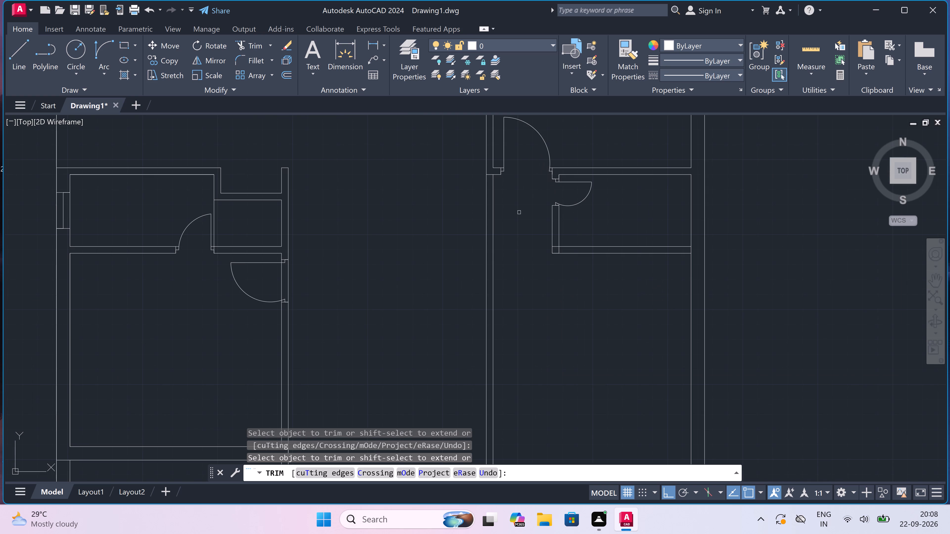
scroll(519, 212, "down", 1)
scroll(530, 271, "up", 2)
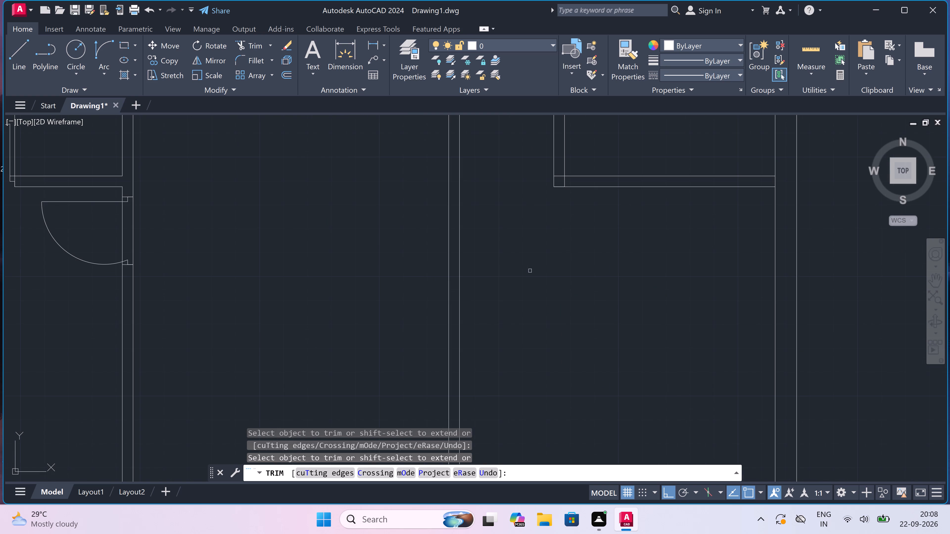
scroll(559, 181, "up", 3)
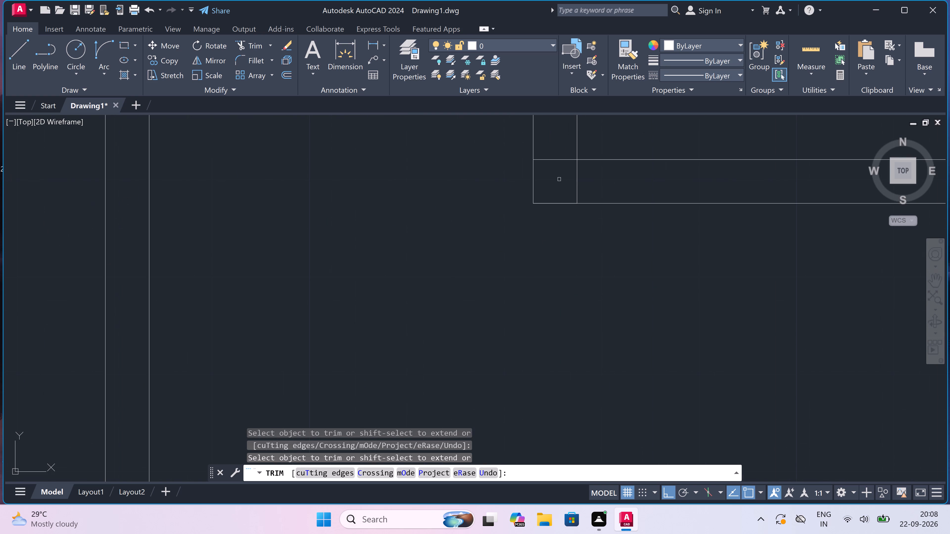
left_click(551, 150)
left_click(551, 186)
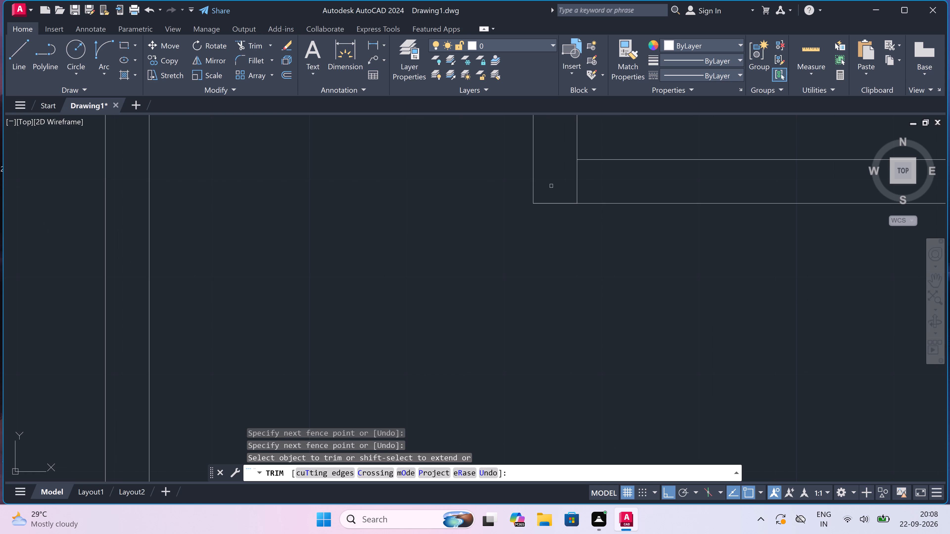
left_click(551, 186)
left_click(597, 175)
scroll(586, 187, "down", 3)
scroll(535, 266, "down", 4)
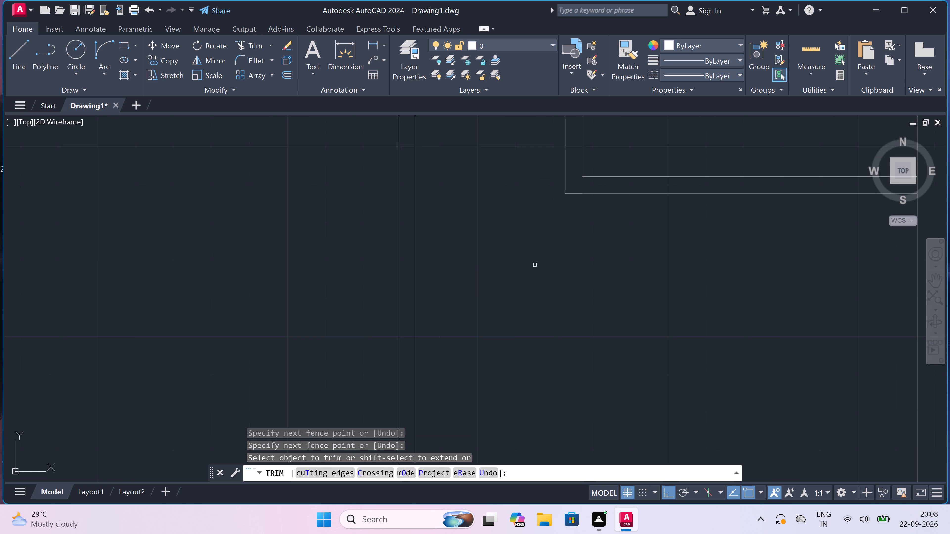
scroll(535, 268, "down", 1)
key("Escape")
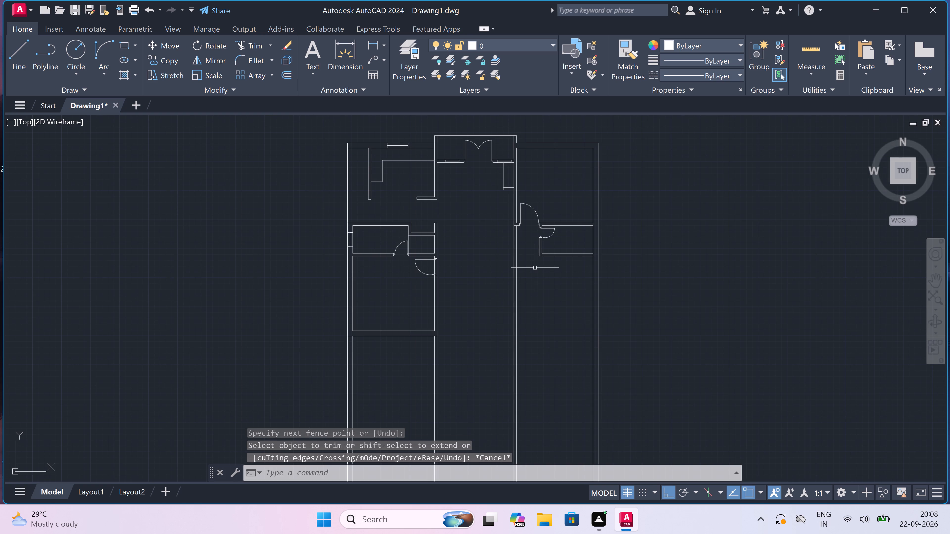
Offset the bottom line of the small room's lower partition 10'4.5" downward.
key("o")
key("space")
scroll(556, 251, "up", 1)
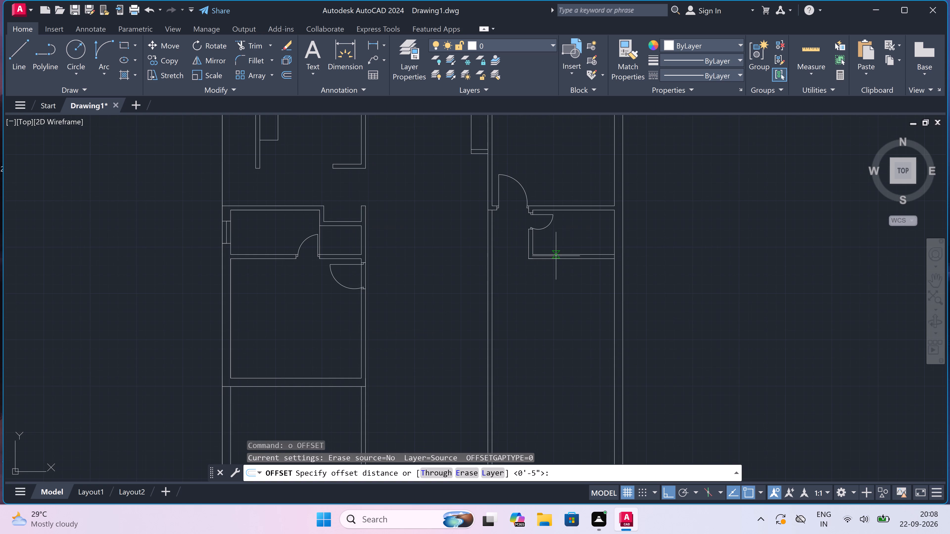
scroll(555, 258, "up", 2)
left_click_drag(554, 258, 553, 284)
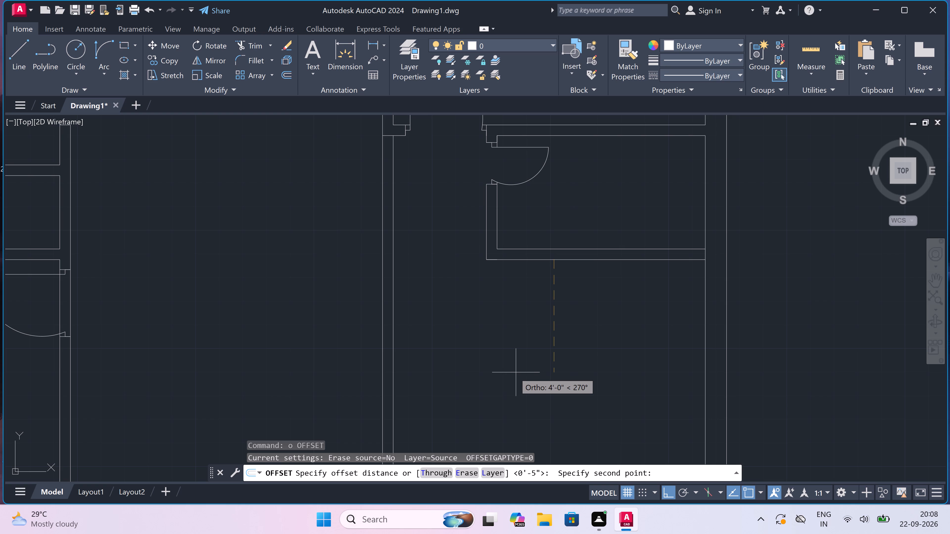
type("10'")
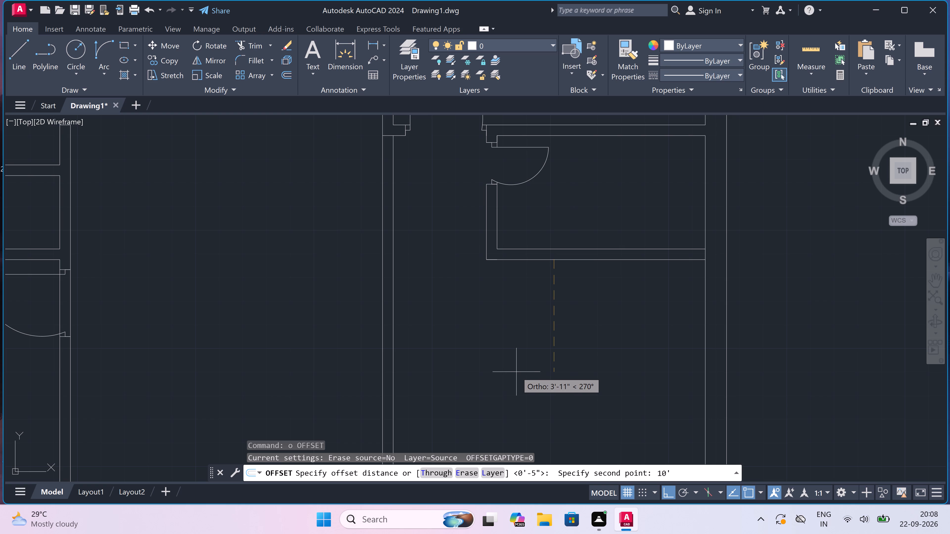
type("4.5\"")
key("space")
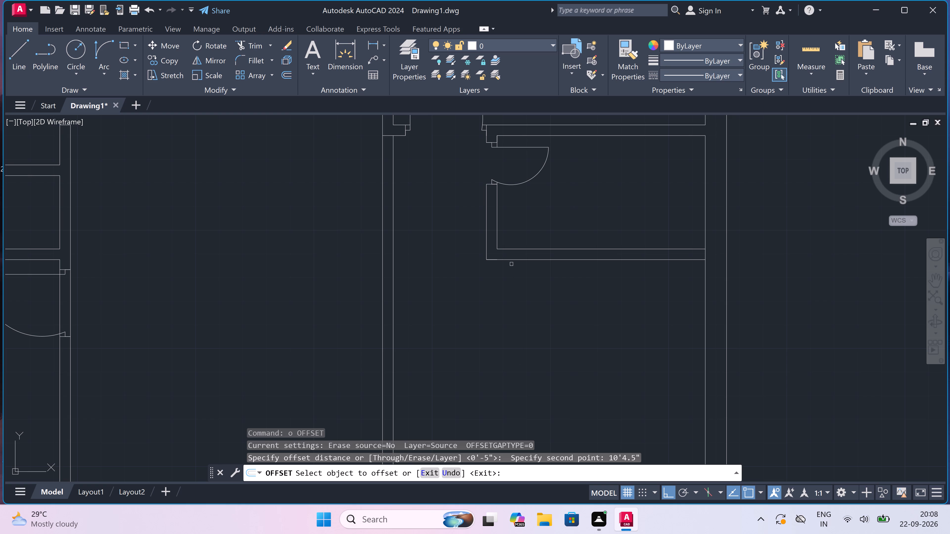
left_click_drag(510, 259, 512, 271)
left_click(508, 300)
scroll(507, 299, "down", 6)
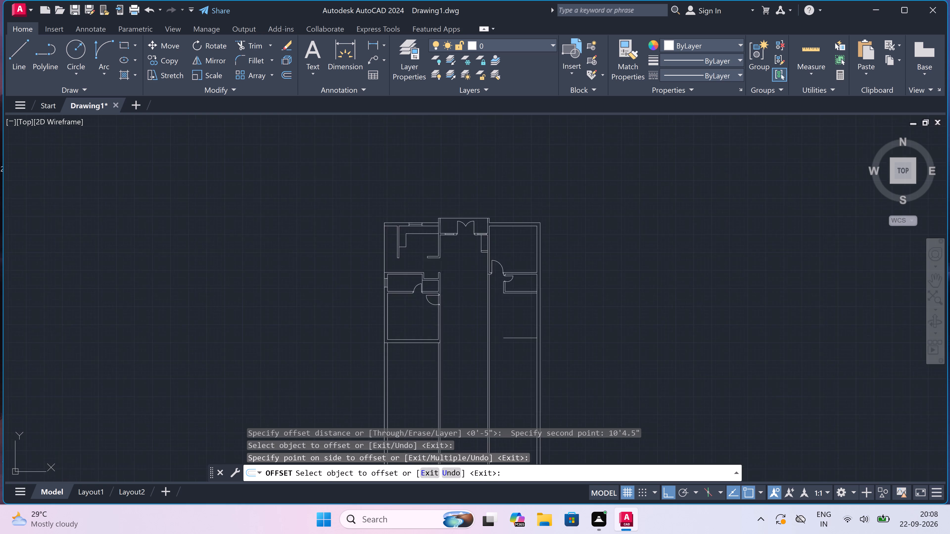
scroll(512, 318, "up", 4)
scroll(492, 277, "up", 2)
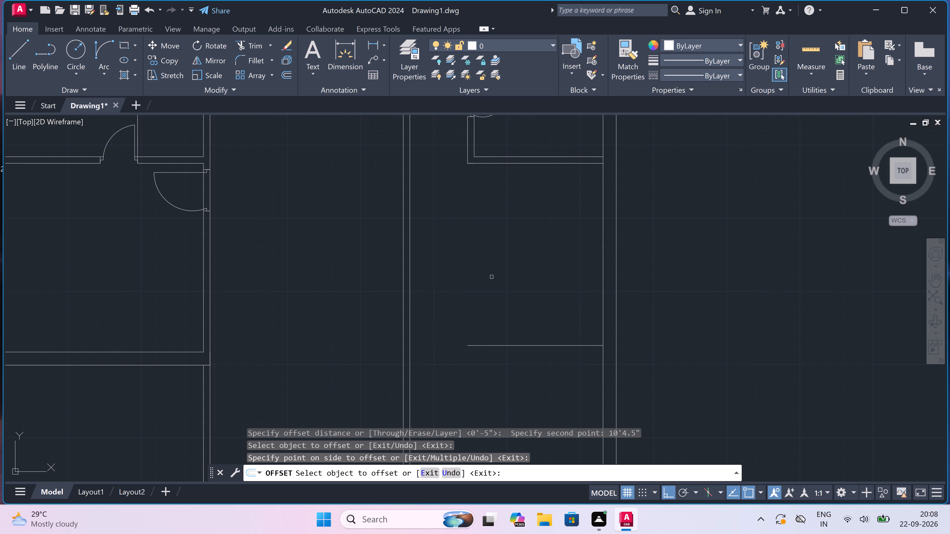
key("Escape")
Offset the new line 9" downward to form the wall's second face.
key("space")
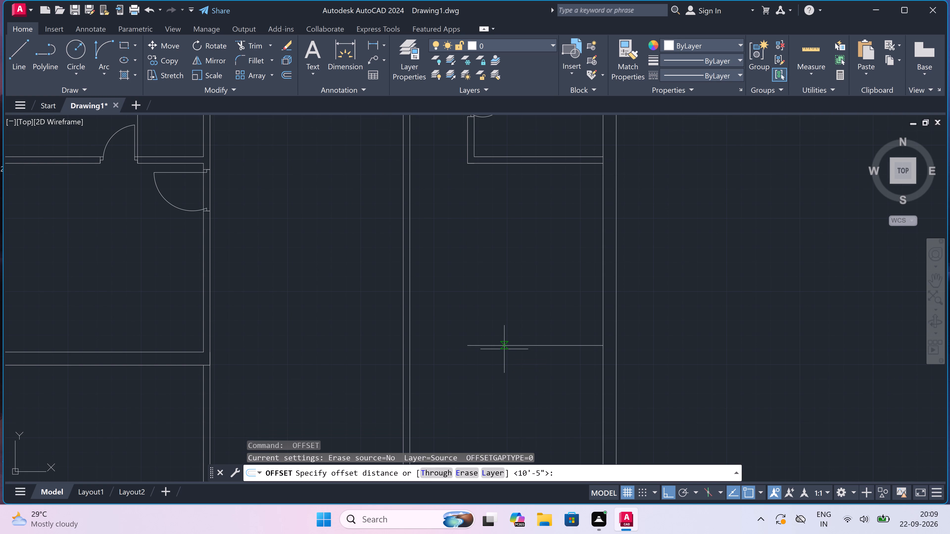
left_click_drag(504, 344, 511, 357)
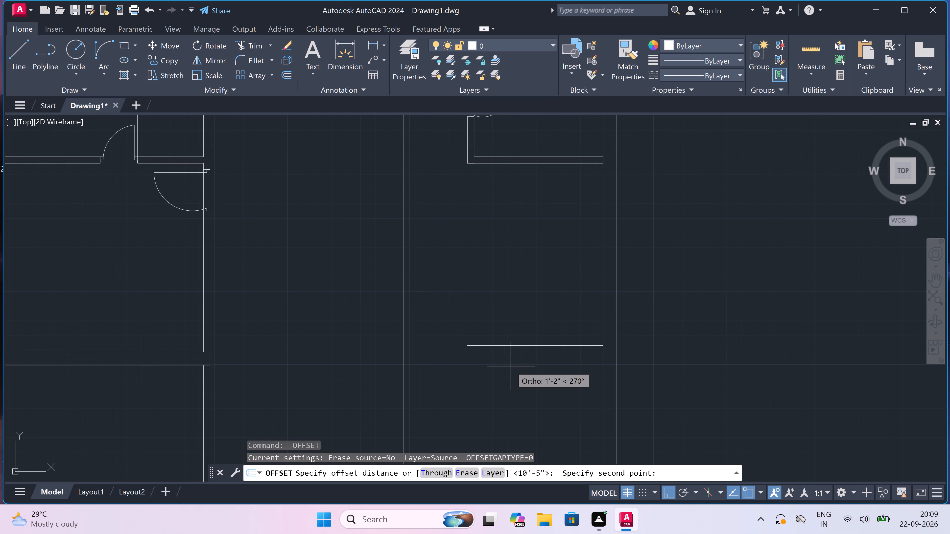
key("9")
type("\"")
key("space")
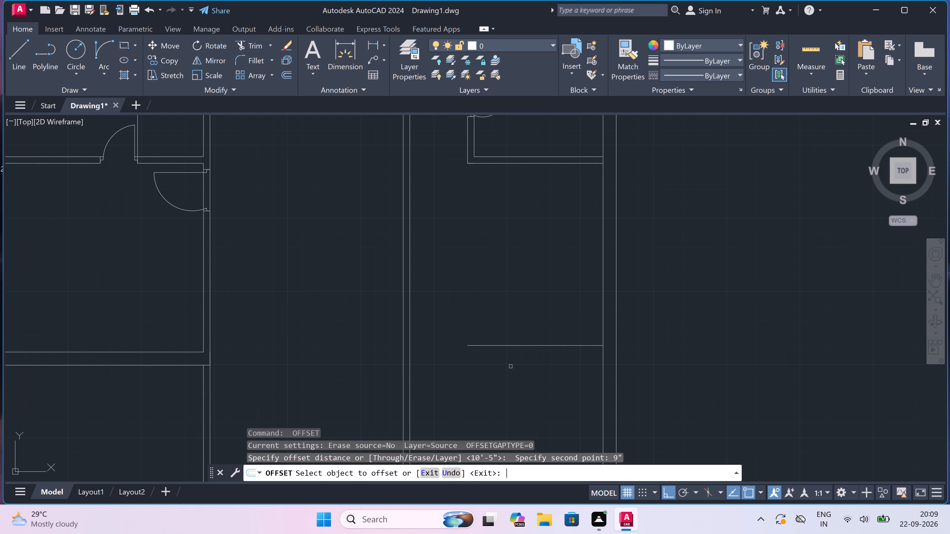
left_click_drag(505, 346, 505, 353)
left_click(504, 380)
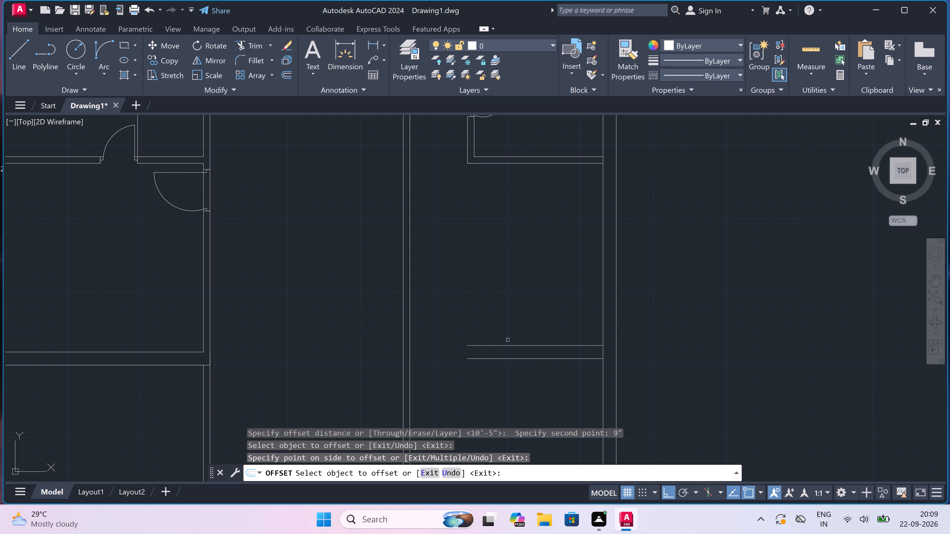
scroll(508, 340, "down", 2)
scroll(503, 346, "up", 3)
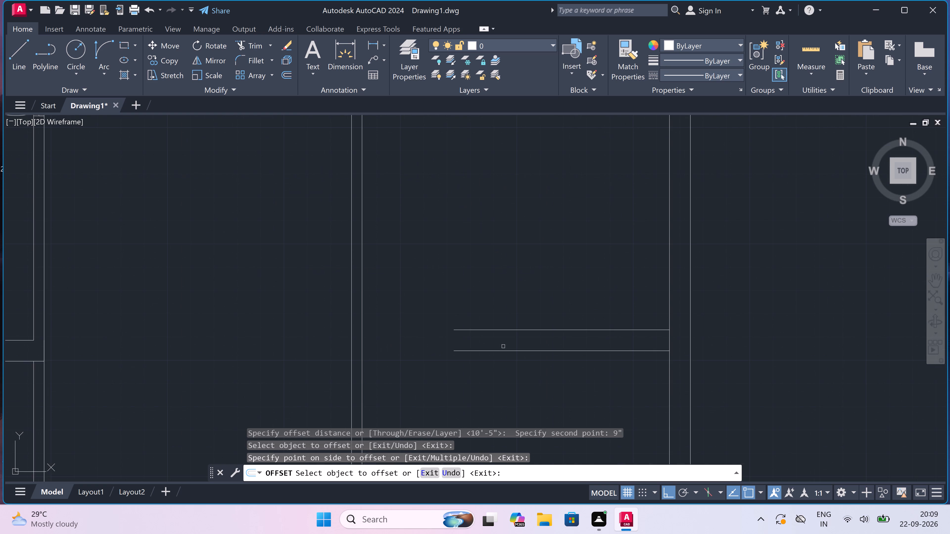
key("Escape")
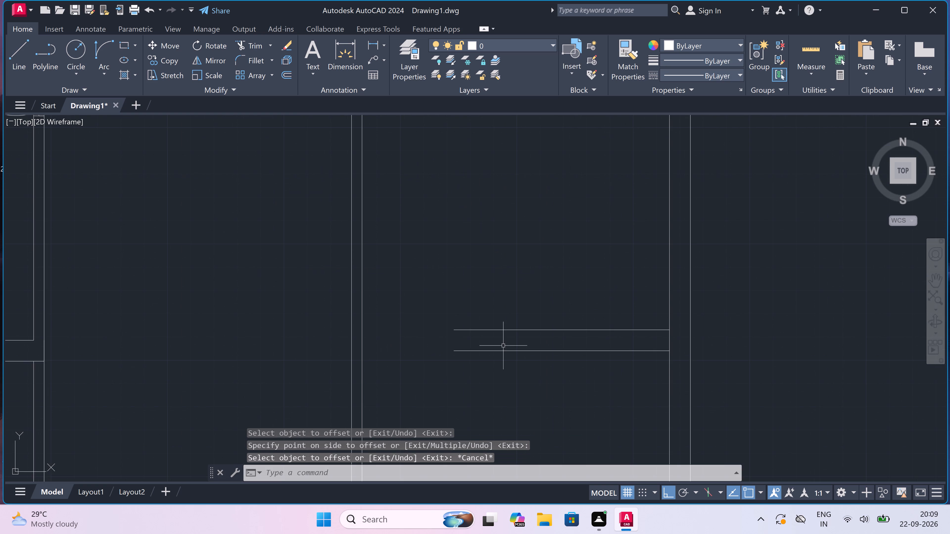
Extend both lines of the new 9" wall across the long vertical partition to its far face.
key("e")
type("x")
key("space")
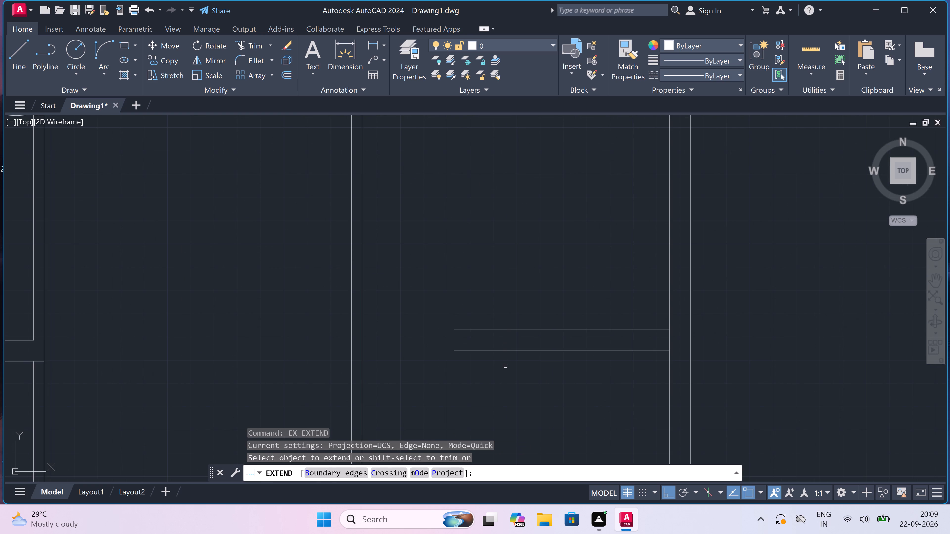
left_click(505, 366)
left_click(508, 274)
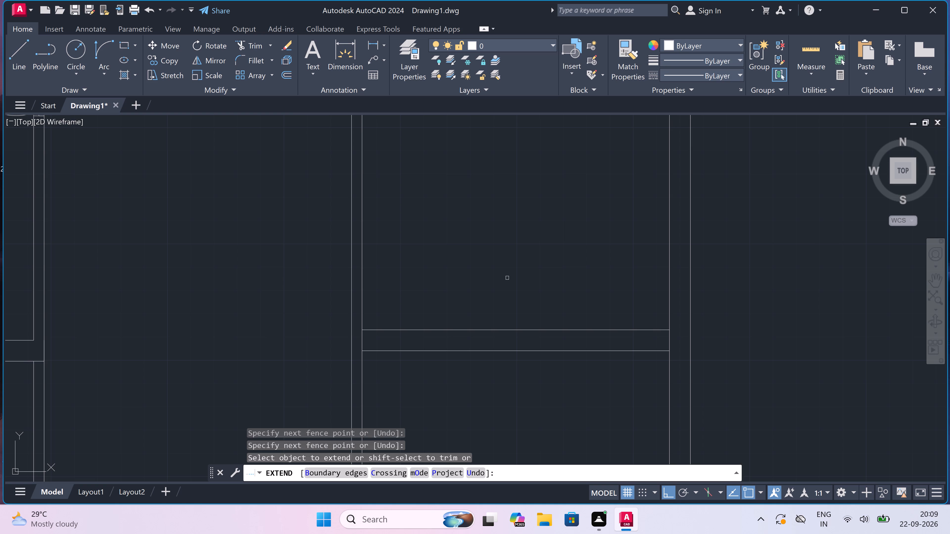
left_click(488, 389)
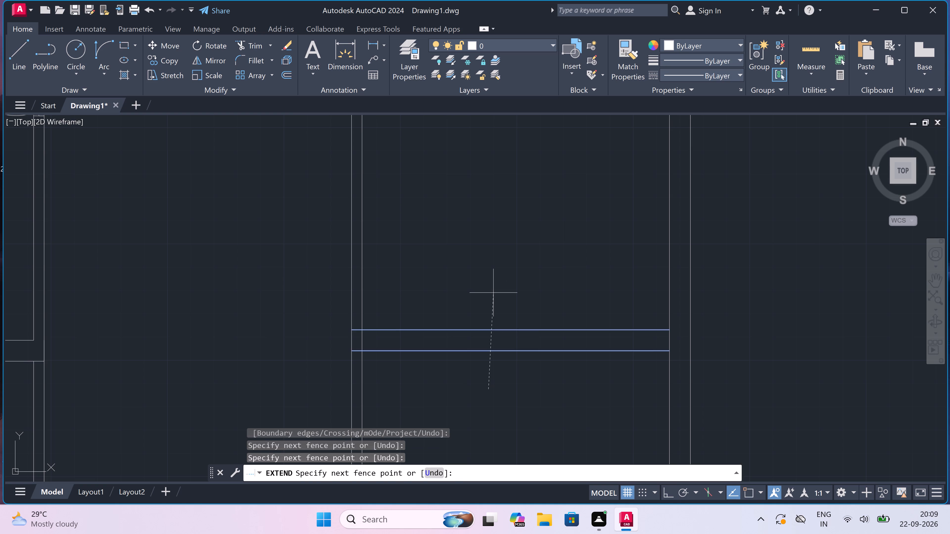
left_click(493, 293)
scroll(490, 295, "down", 7)
scroll(482, 289, "up", 3)
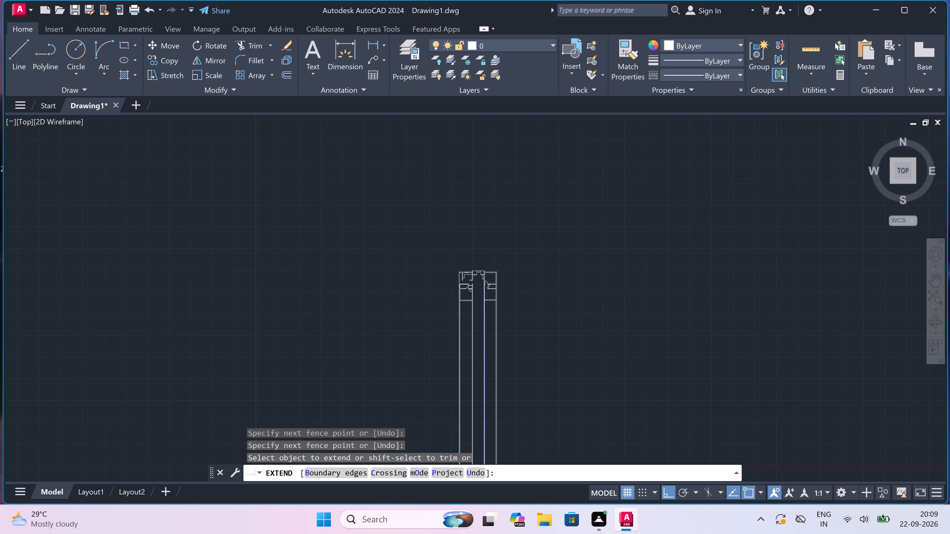
scroll(482, 289, "up", 3)
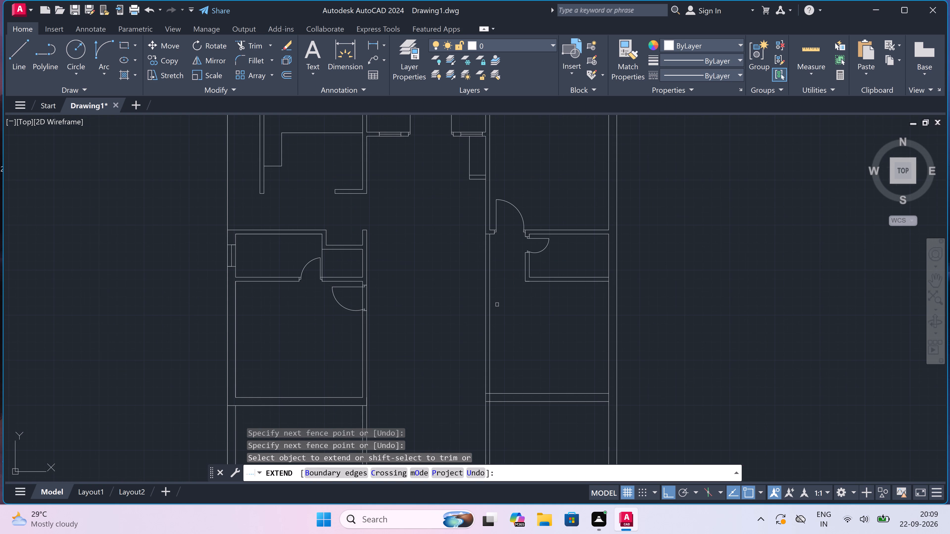
scroll(502, 261, "up", 2)
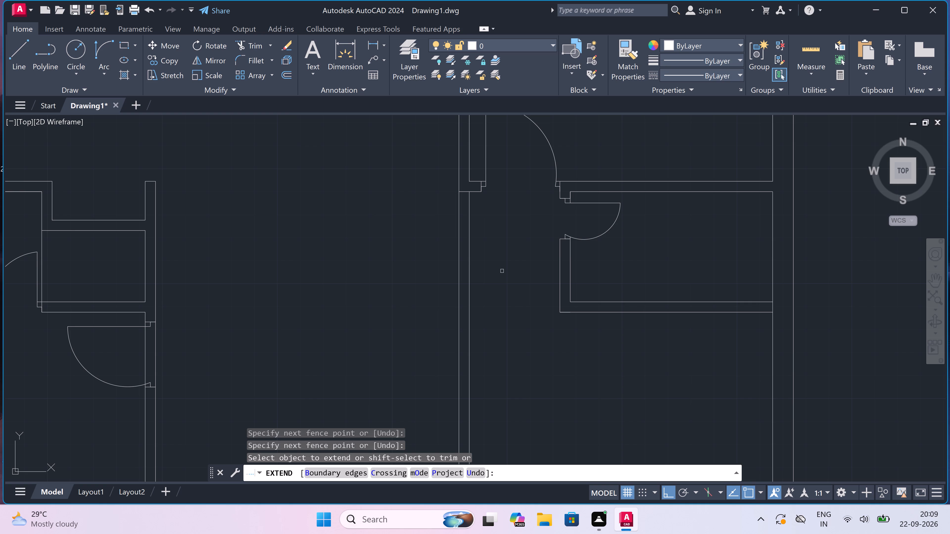
scroll(441, 245, "down", 6)
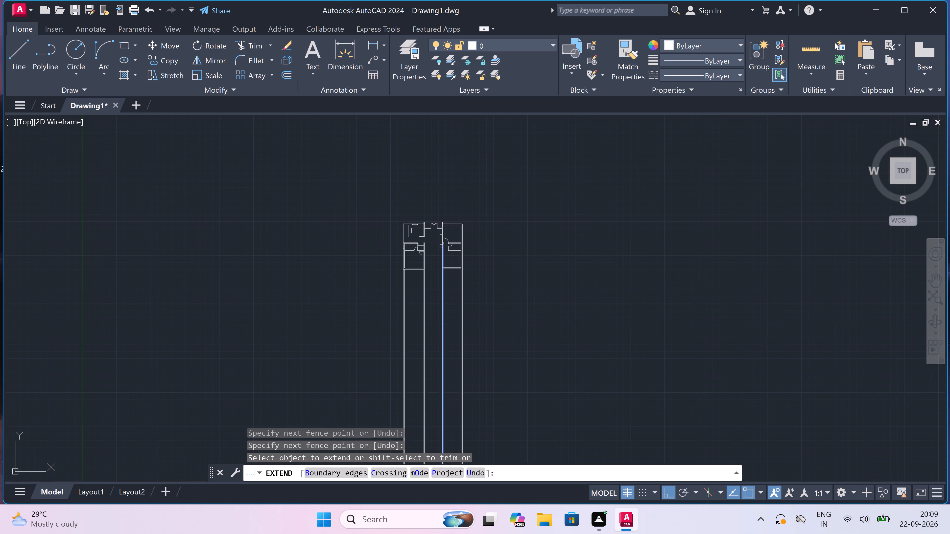
scroll(441, 248, "up", 4)
scroll(459, 271, "up", 3)
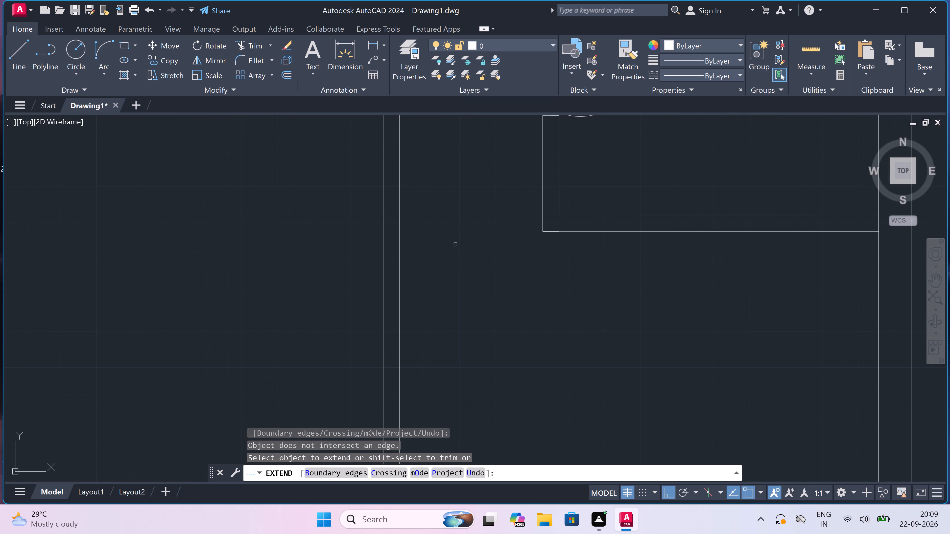
key("Escape")
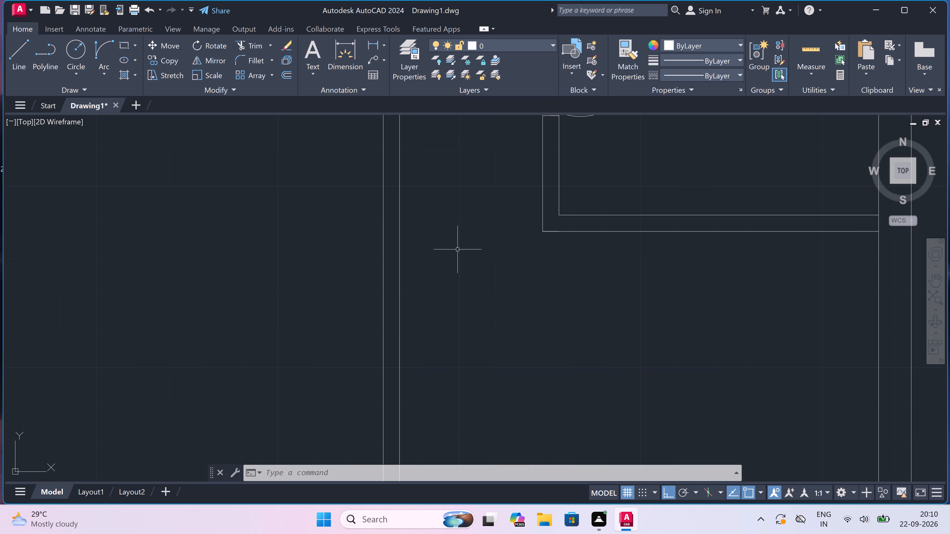
Draw two lines continuing both faces of the small room's lower partition to the outer face of the long vertical partition.
scroll(457, 248, "down", 2)
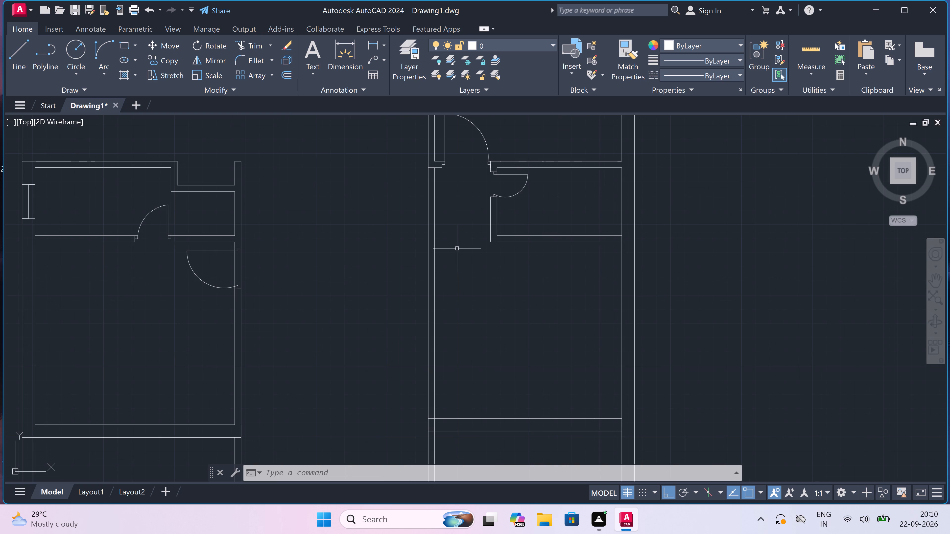
scroll(462, 251, "down", 3)
scroll(462, 251, "up", 1)
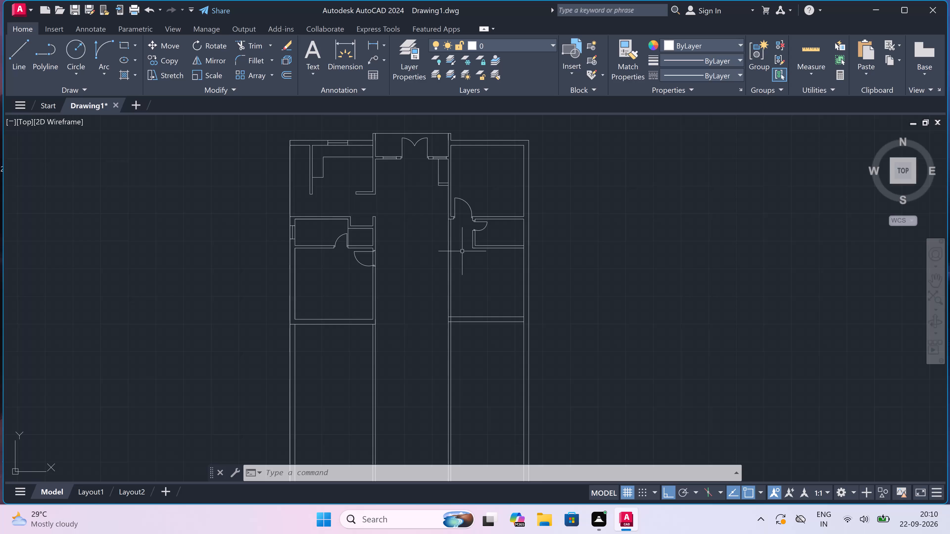
scroll(462, 252, "down", 1)
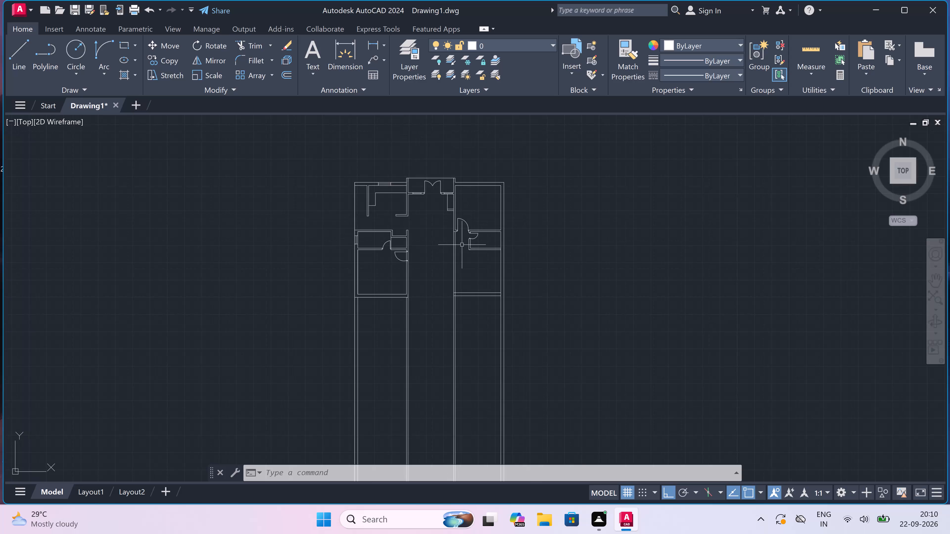
scroll(462, 245, "up", 3)
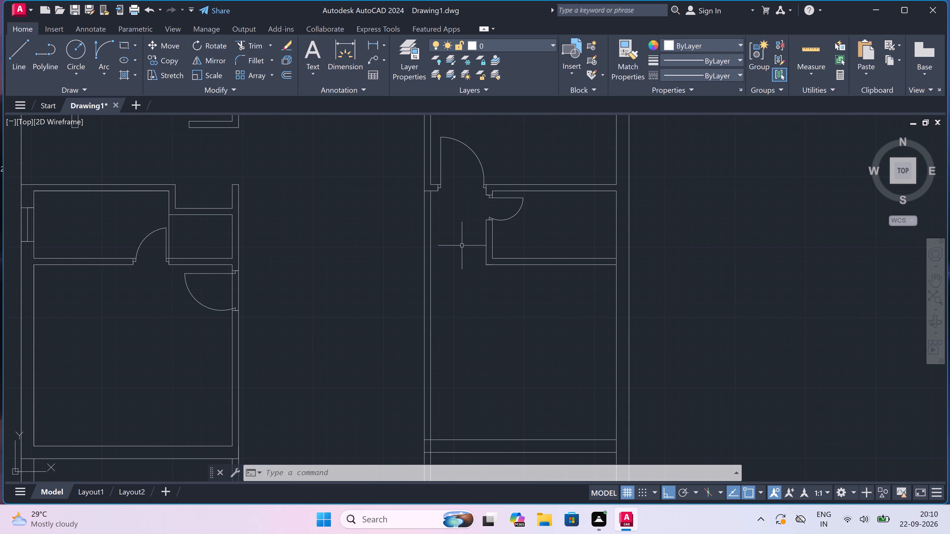
type("l")
key("space")
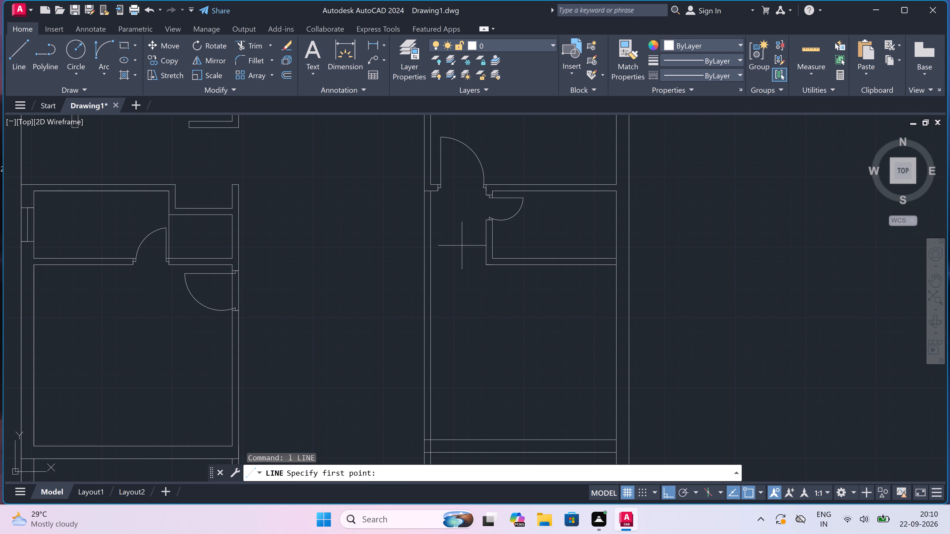
scroll(461, 245, "up", 1)
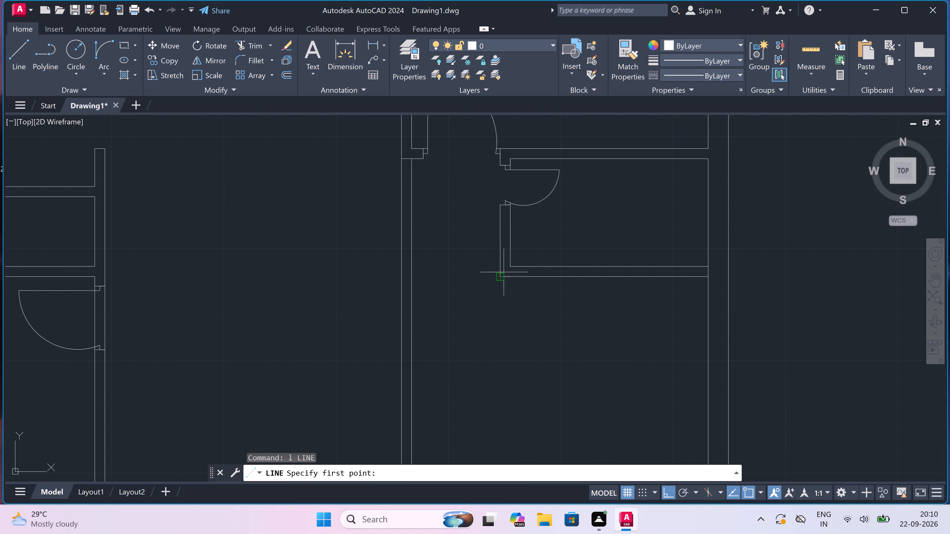
left_click(509, 263)
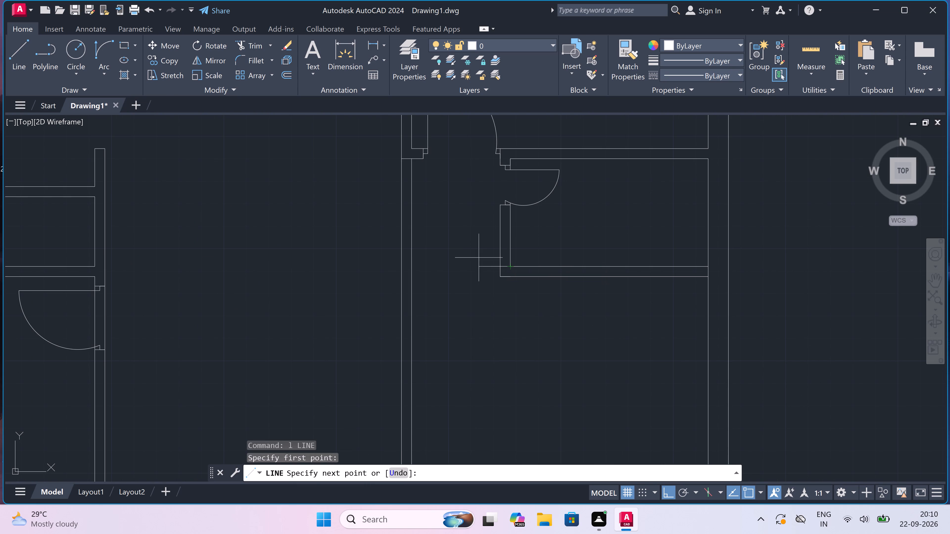
left_click(399, 266)
key("Escape")
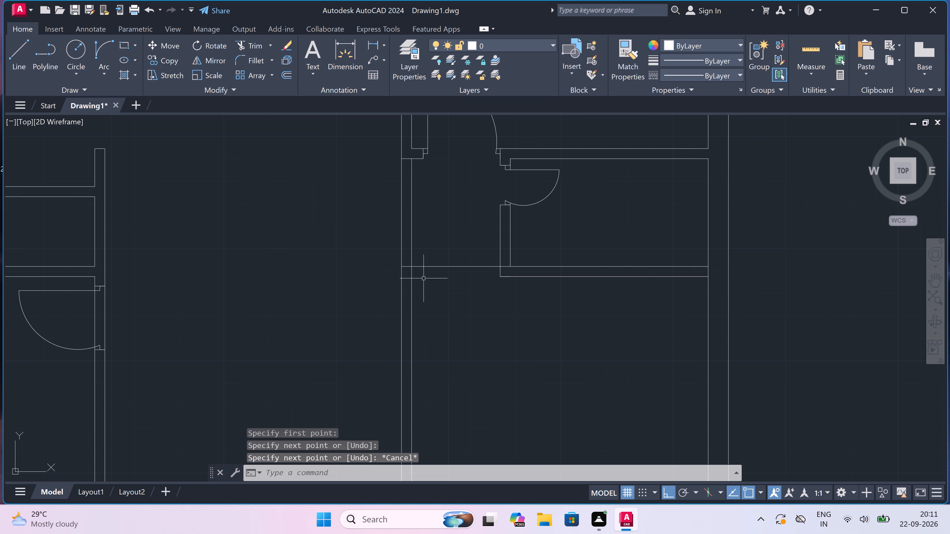
key("space")
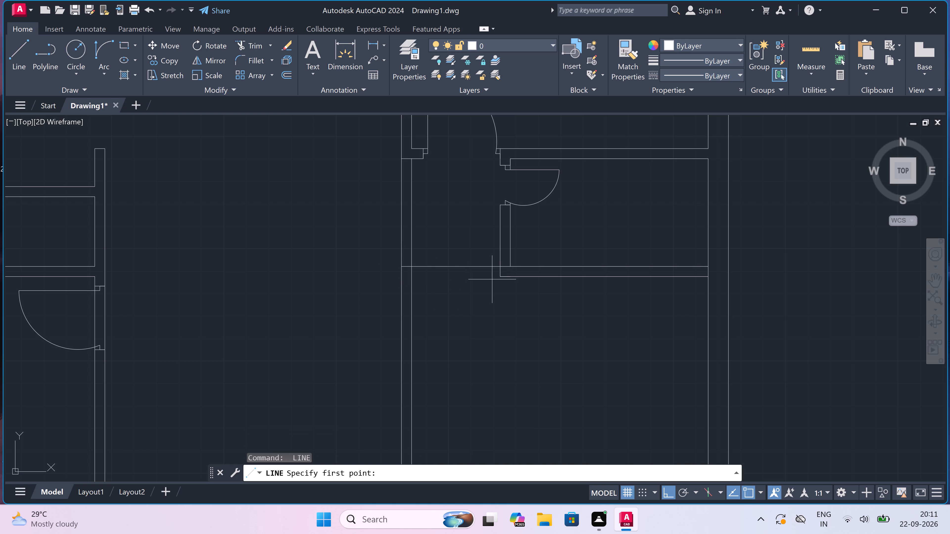
left_click(500, 274)
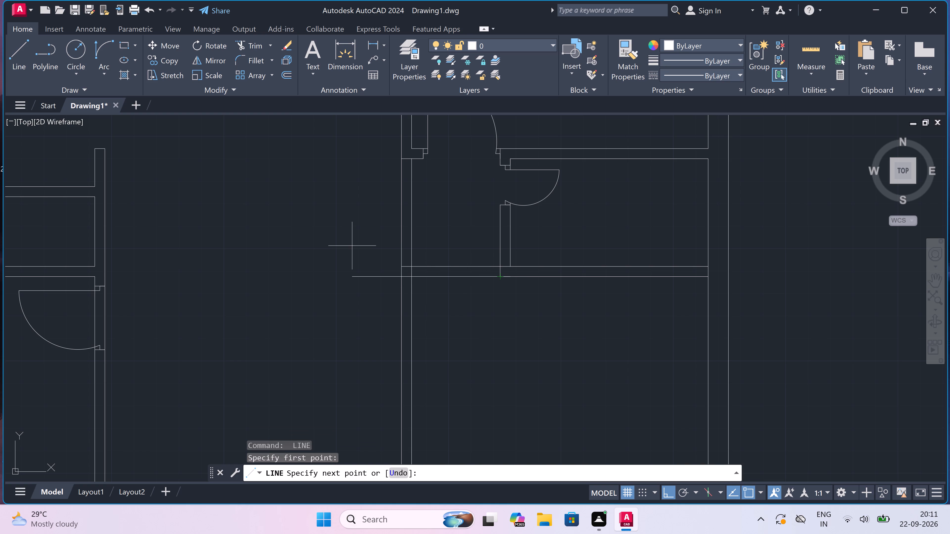
double_click(403, 276)
key("Escape")
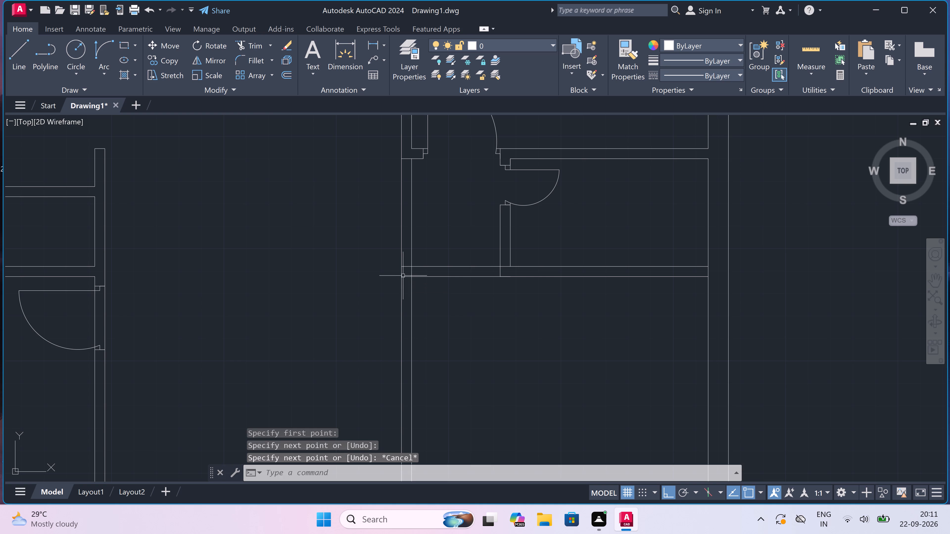
Trim the long vertical partition's lines between the door jamb and the new partition, and clean the overlaps at their corner.
key("t")
type("r")
key("space")
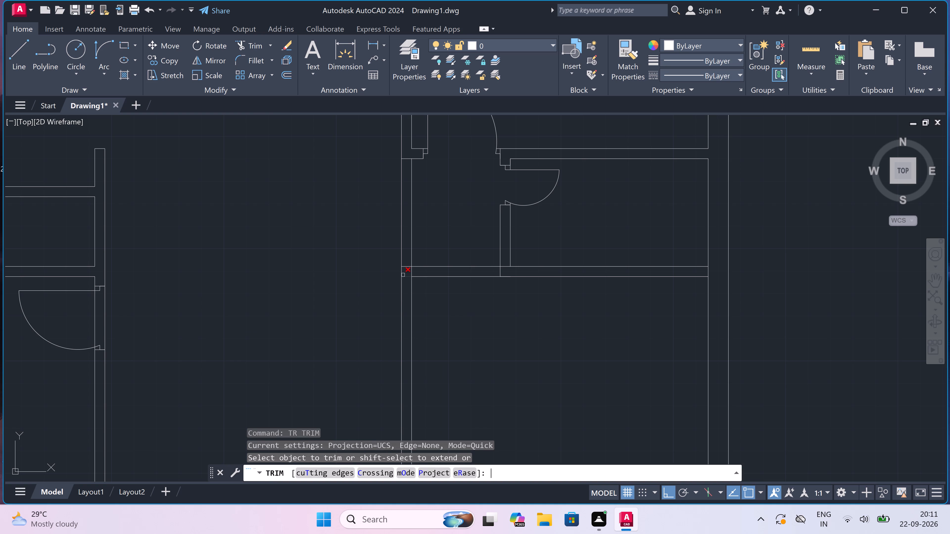
left_click(402, 237)
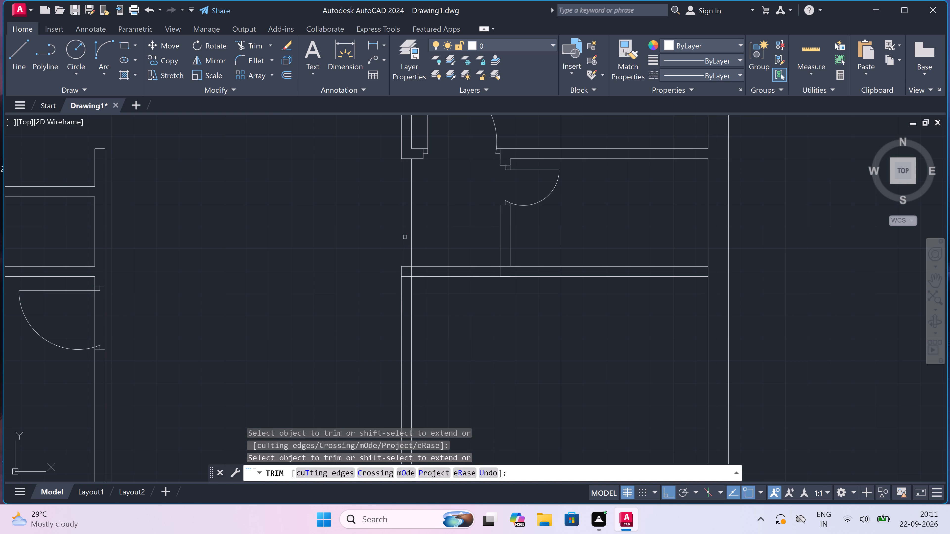
left_click(405, 237)
left_click(416, 237)
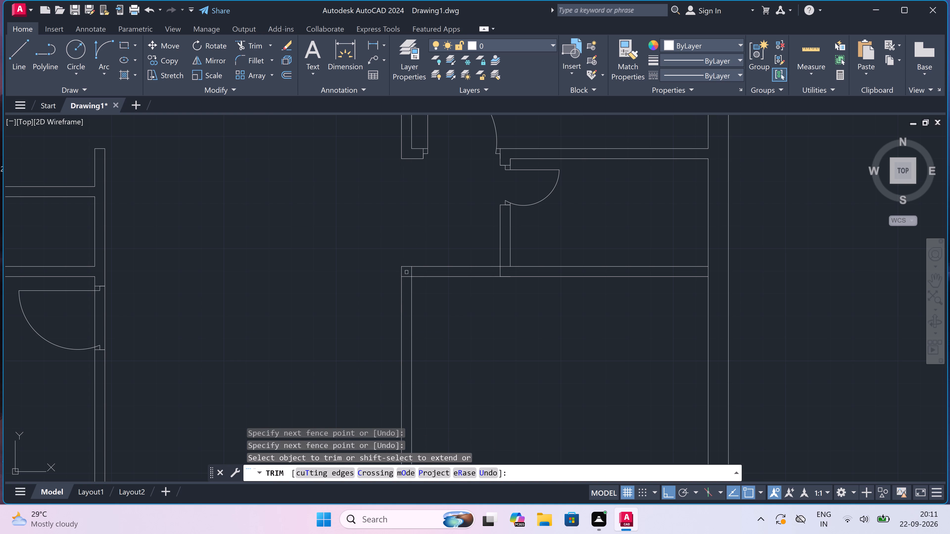
left_click(404, 275)
left_click(404, 281)
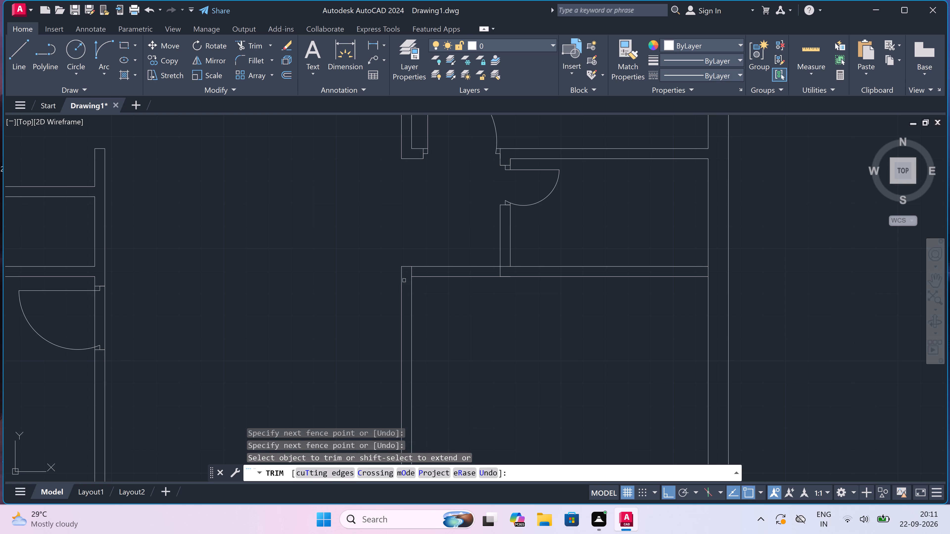
scroll(411, 271, "up", 2)
left_click(411, 271)
scroll(411, 271, "down", 2)
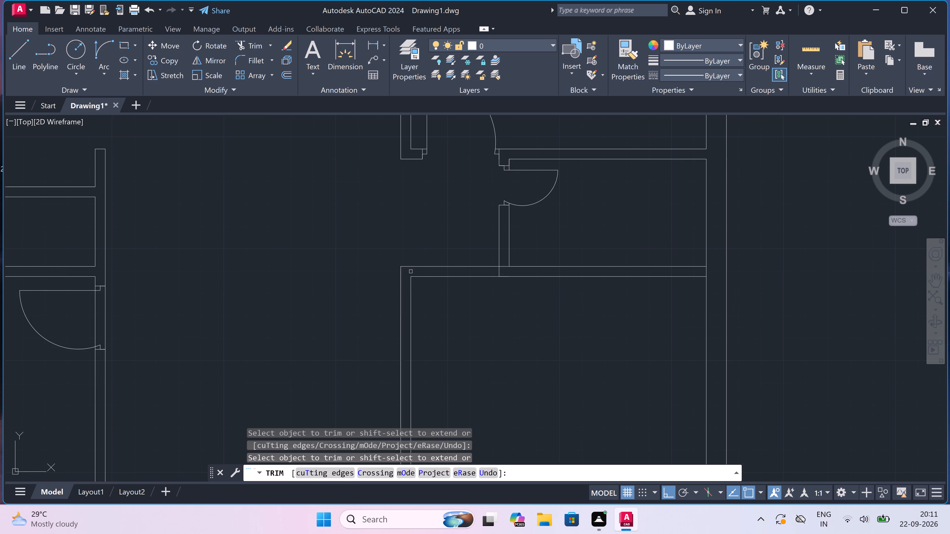
Trim the crossing lines where the small room's door-side wall meets the new partition to form an open T-junction.
scroll(473, 272, "up", 2)
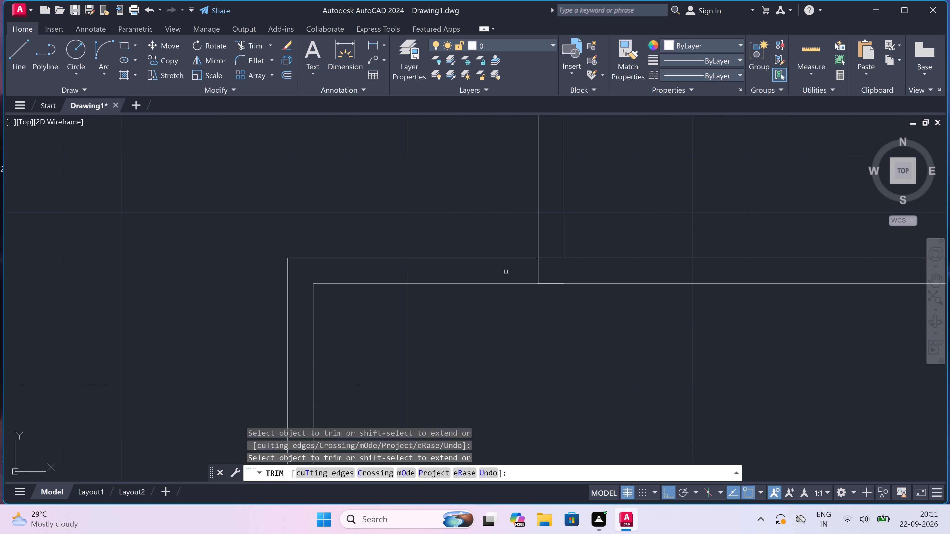
scroll(531, 274, "up", 1)
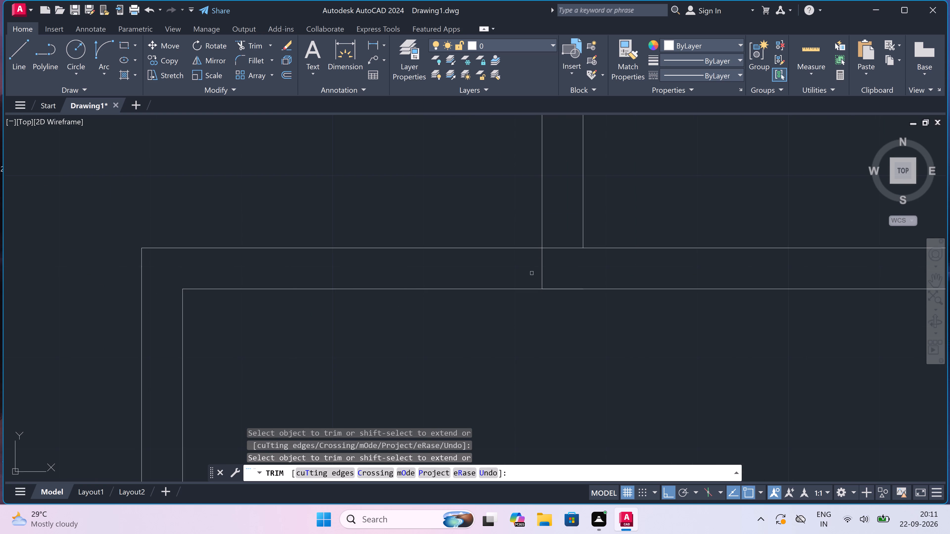
left_click(532, 273)
left_click(596, 267)
left_click(574, 258)
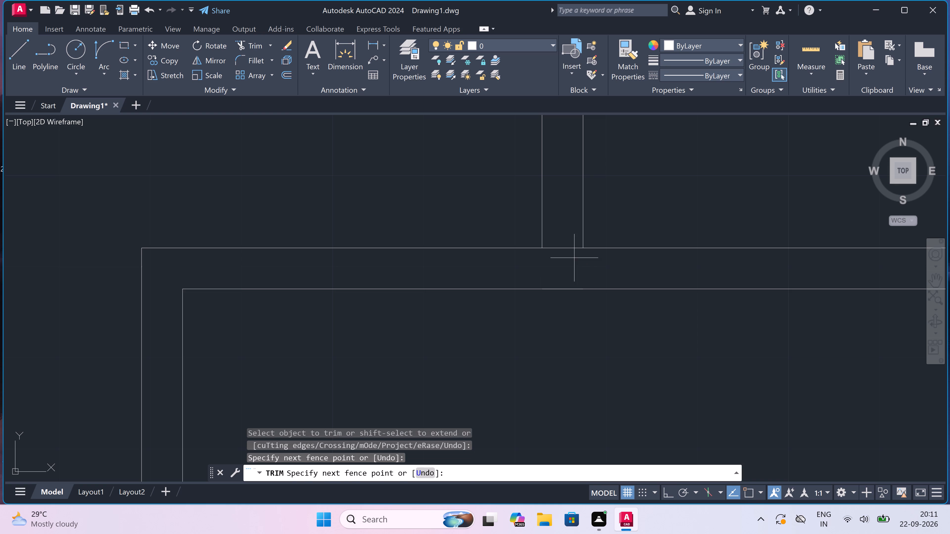
left_click(573, 233)
scroll(572, 235, "down", 5)
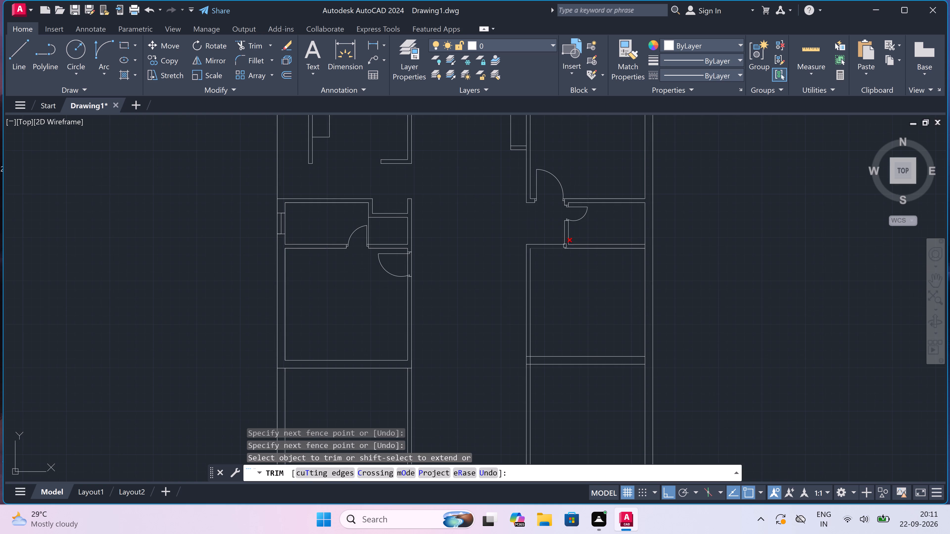
scroll(560, 230, "up", 5)
scroll(560, 230, "down", 1)
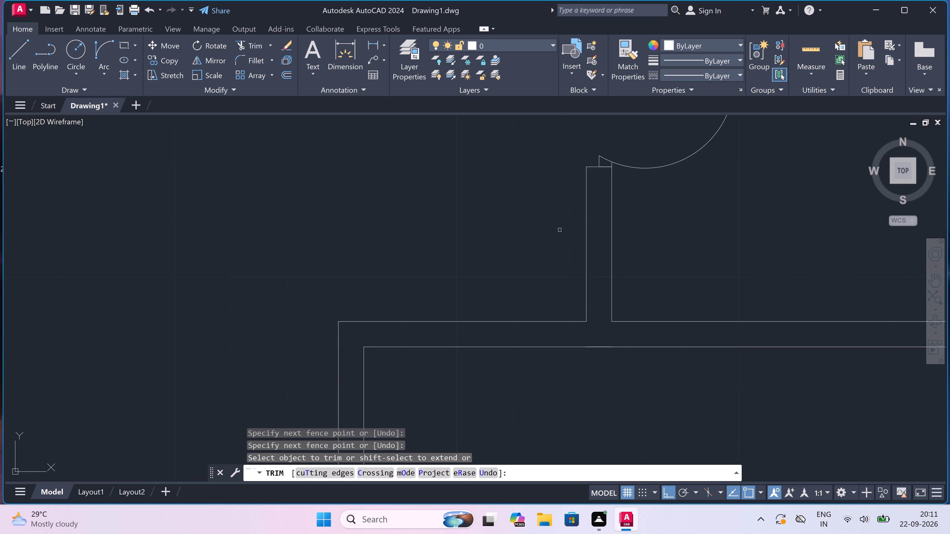
key("Escape")
Draw a door jamb line across the small room's lower partition just beside its outer corner, with a 2" stop from the jamb's midpoint.
key("l")
key("space")
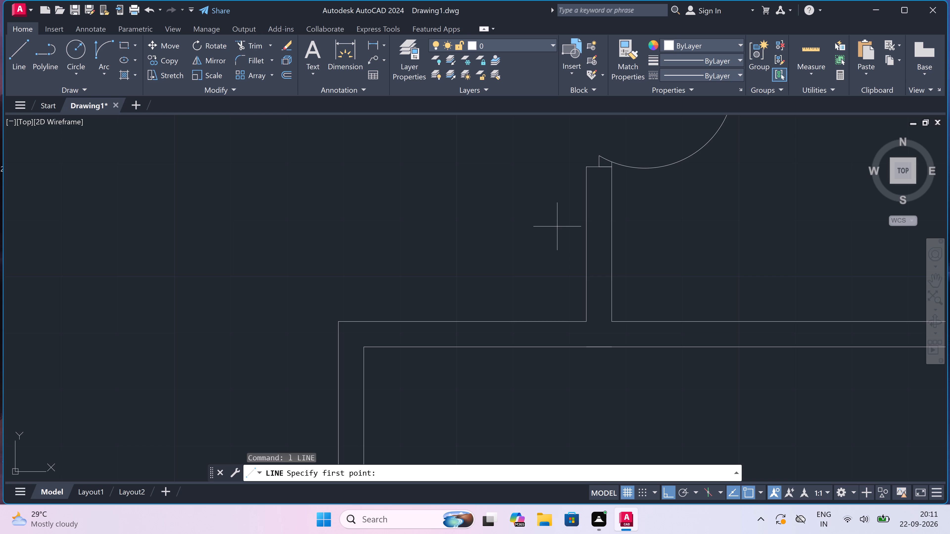
scroll(557, 226, "down", 3)
scroll(557, 241, "up", 3)
scroll(521, 259, "up", 2)
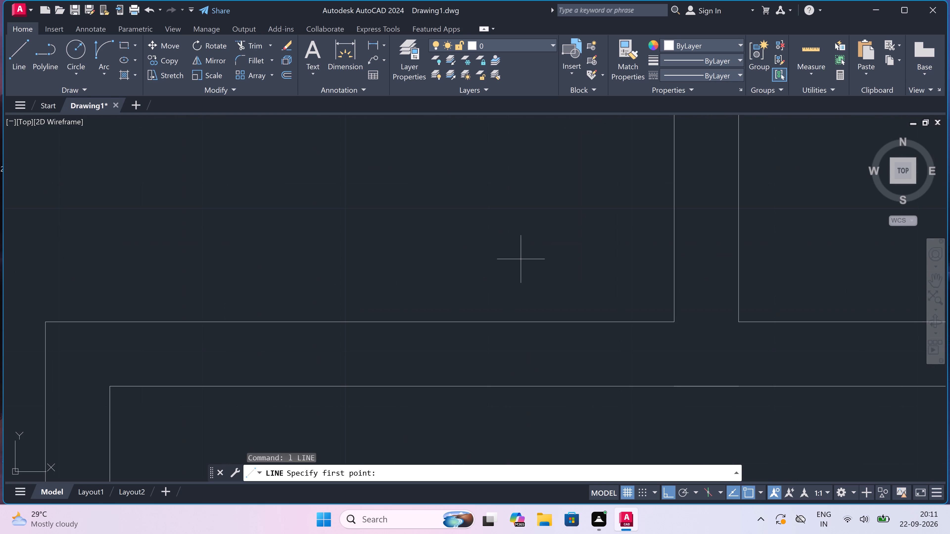
scroll(526, 254, "down", 2)
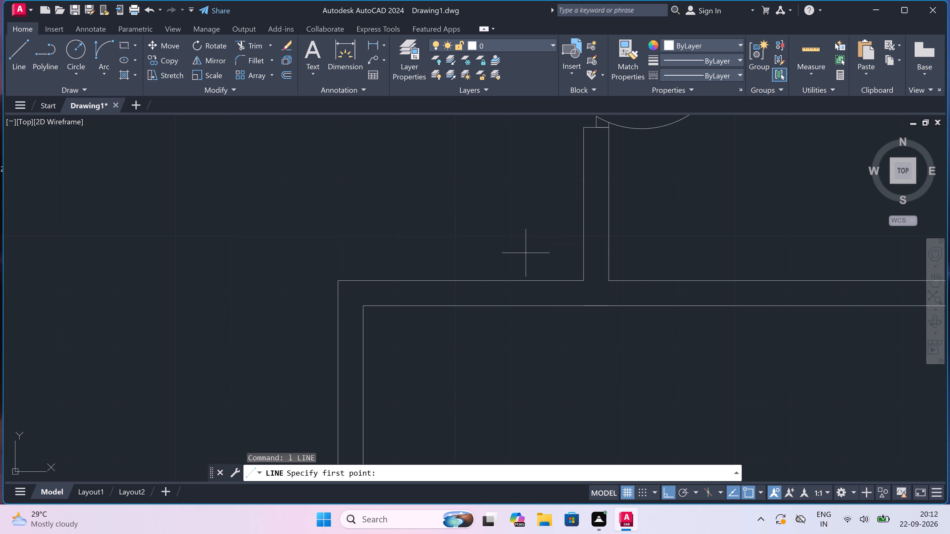
type("l")
key("space")
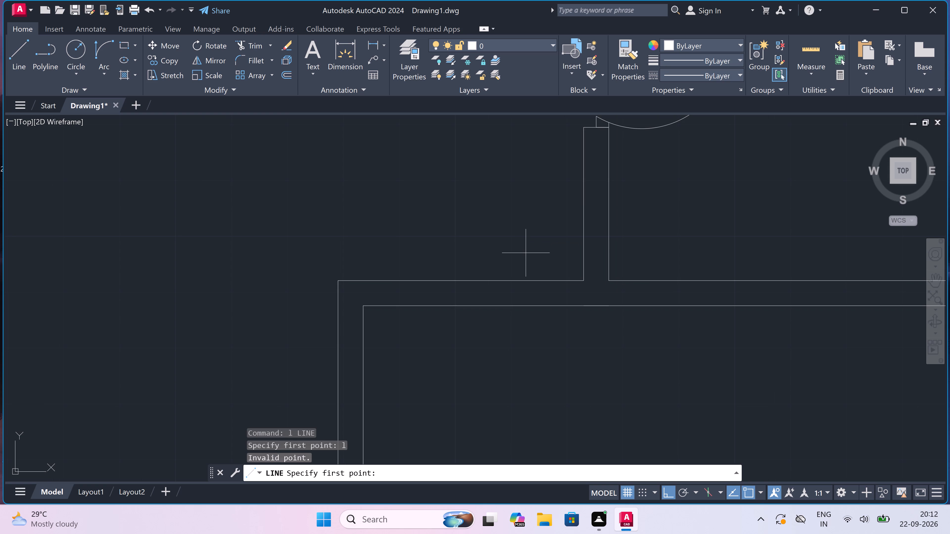
left_click(383, 280)
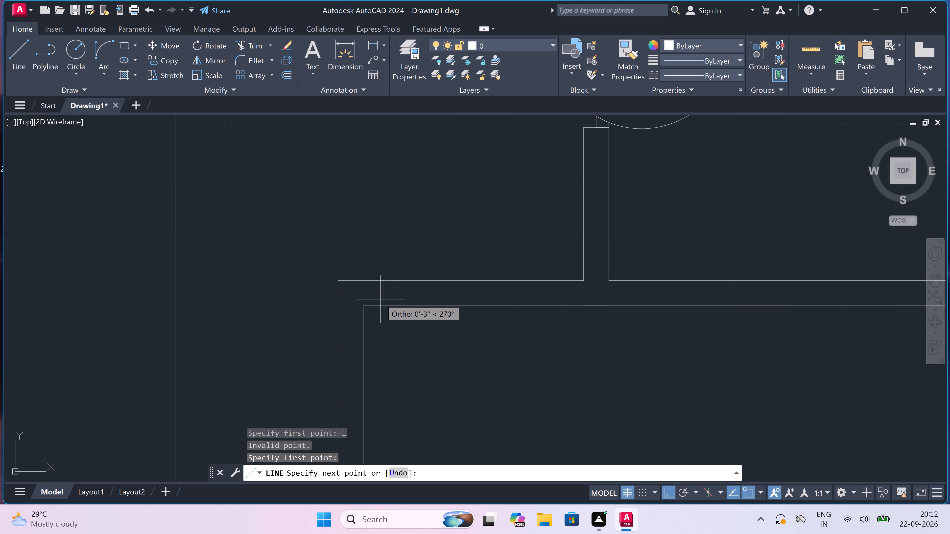
left_click(380, 304)
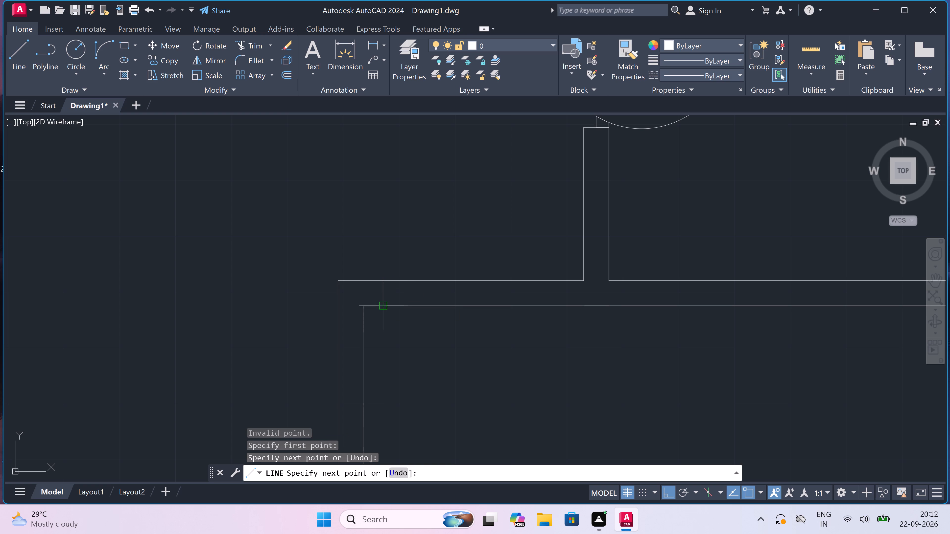
left_click_drag(381, 293, 385, 296)
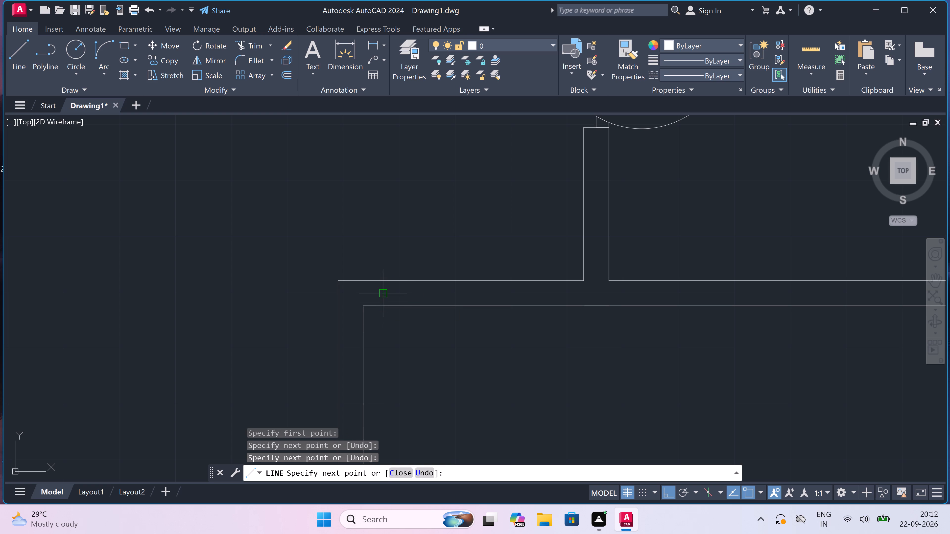
key("2")
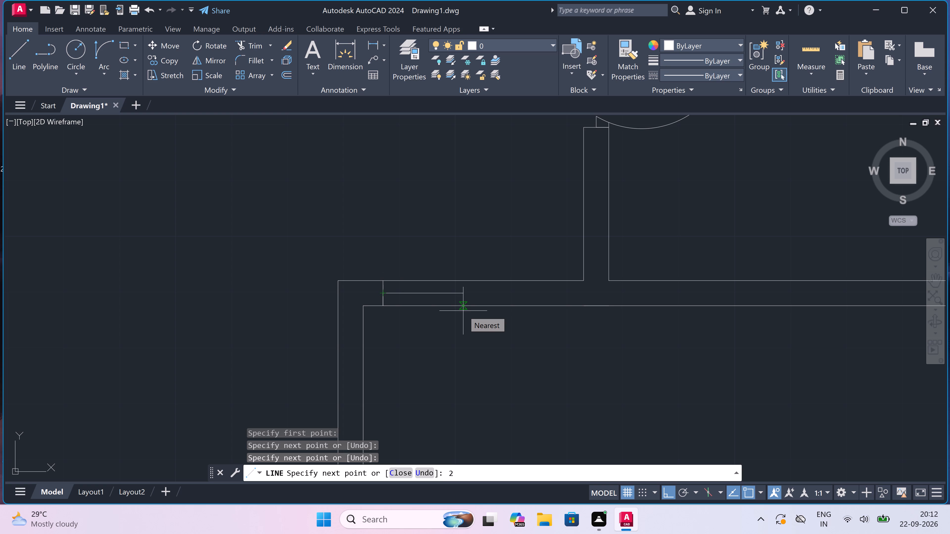
type("\"")
key("space")
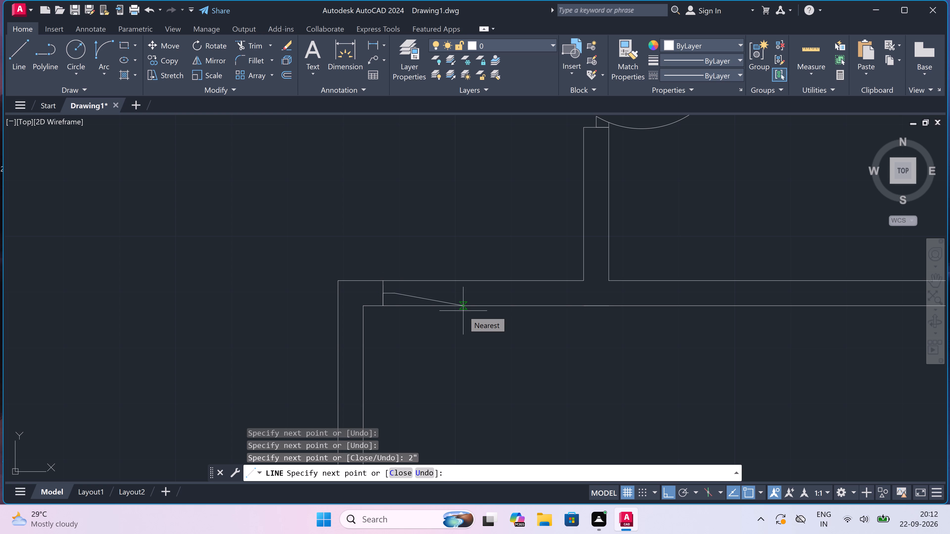
Draw a 3' door leaf perpendicular to the partition from the stop's end, down into the lower room.
scroll(455, 305, "down", 2)
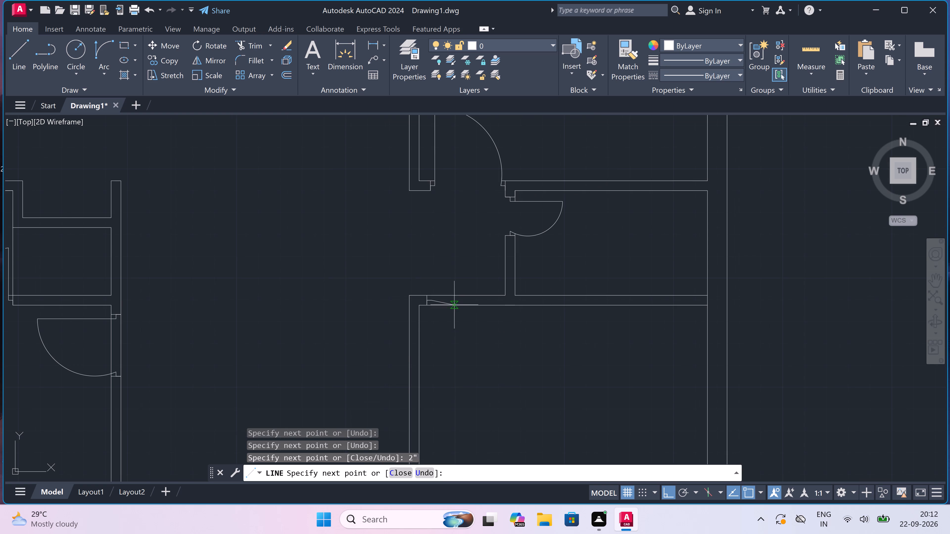
scroll(434, 363, "up", 2)
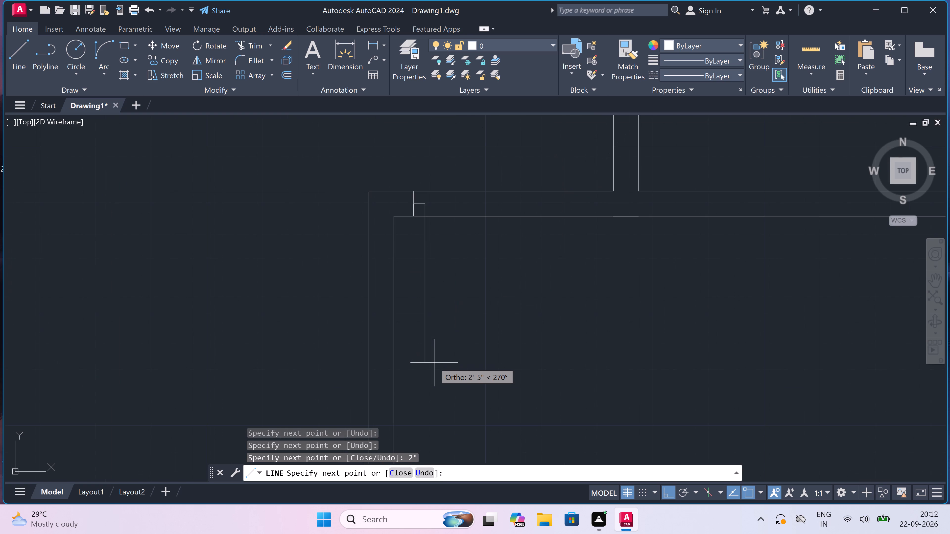
key("3")
type("'")
key("space")
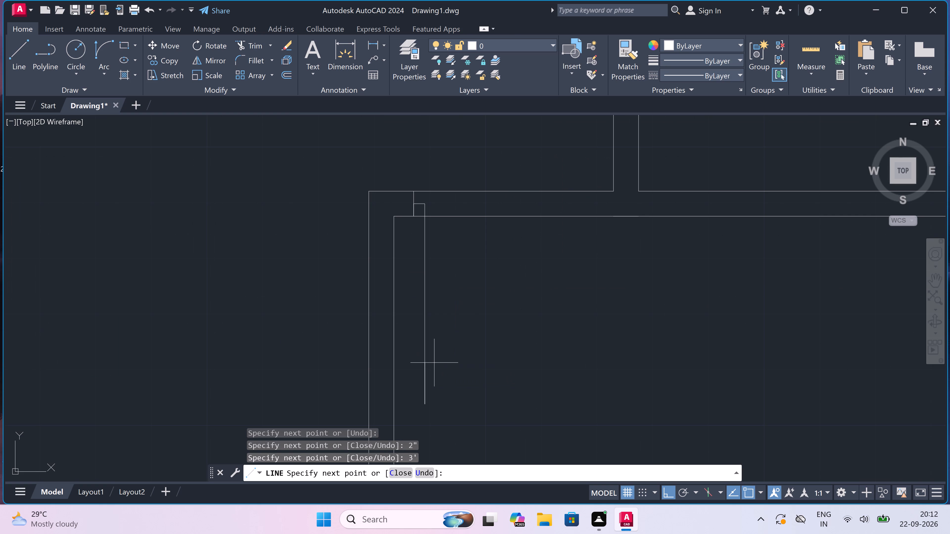
key("Escape")
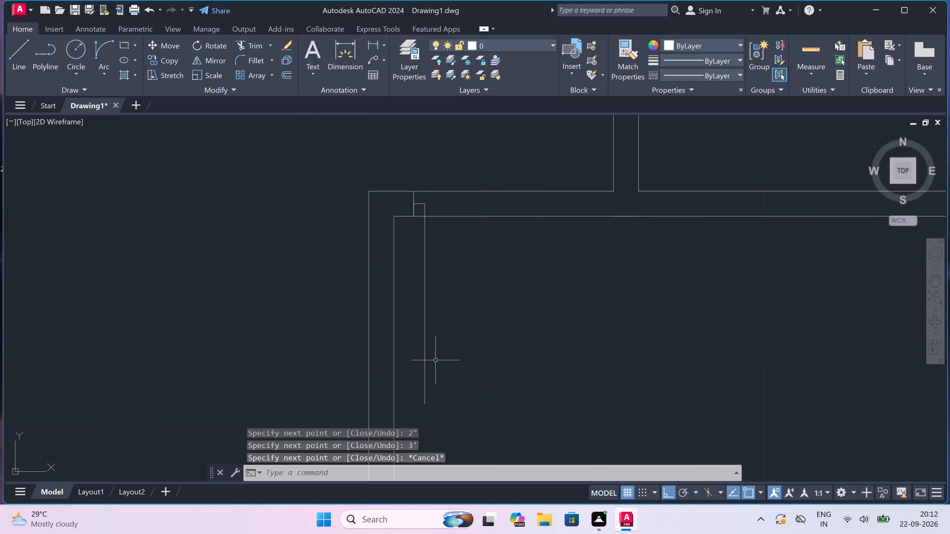
Draw the opposite jamb line across the partition near the small room's door-side wall, with a 2" stop from its midpoint towards the opening.
key("space")
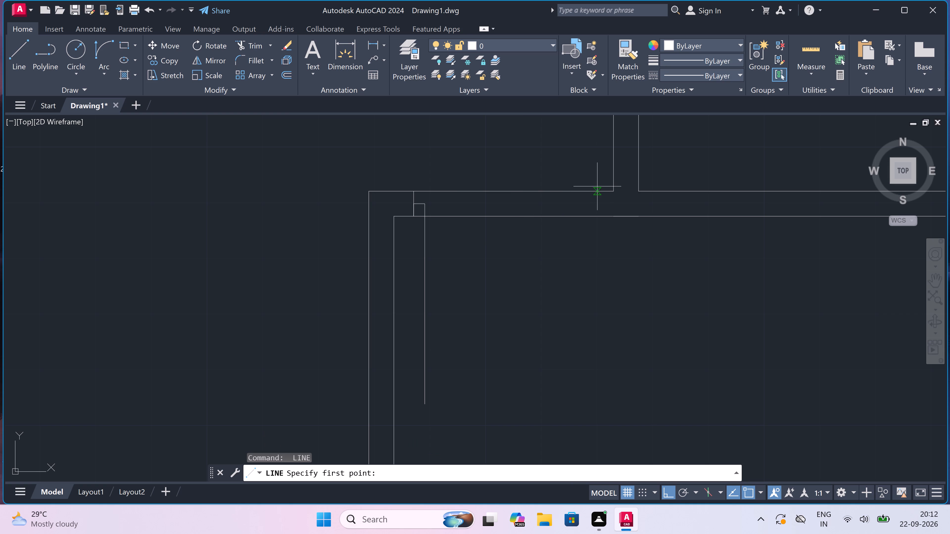
left_click(591, 193)
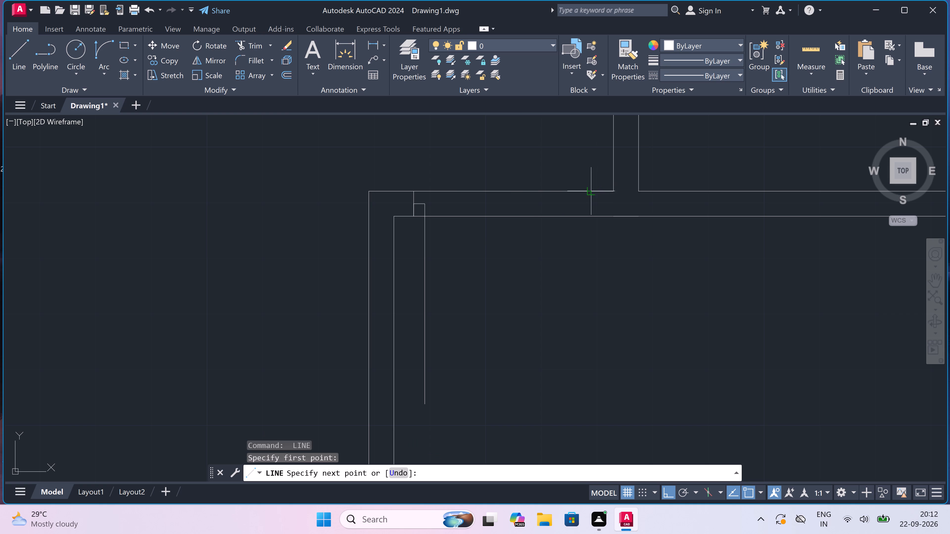
left_click(590, 213)
left_click(589, 206)
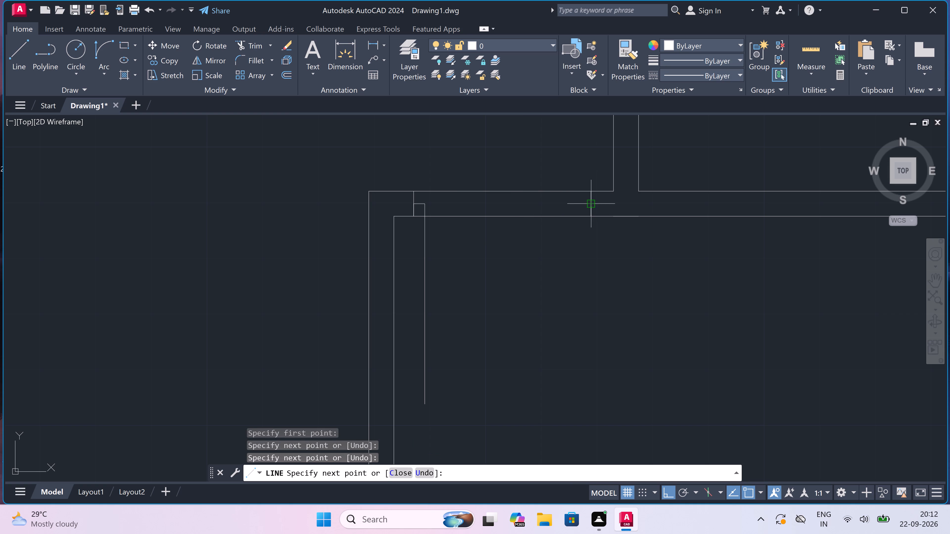
key("2")
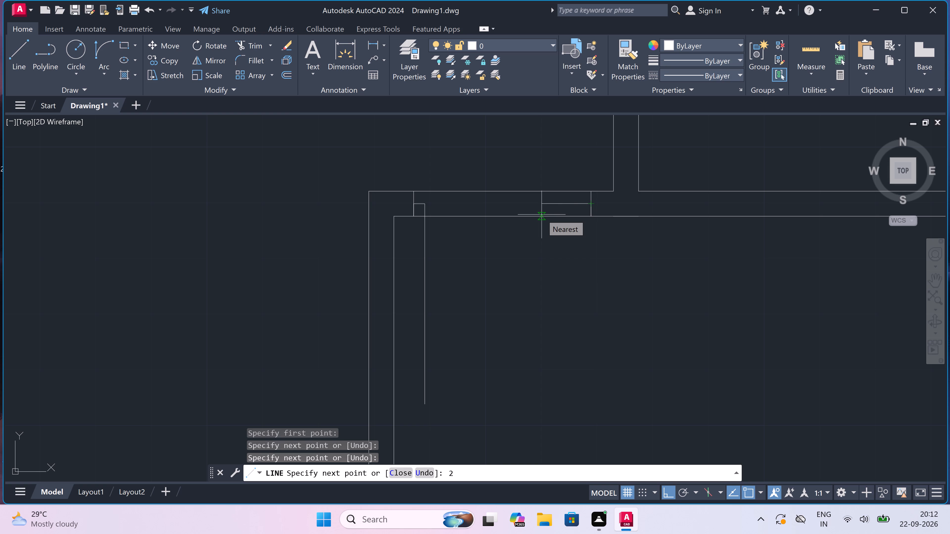
type("\"")
key("space")
key("Escape")
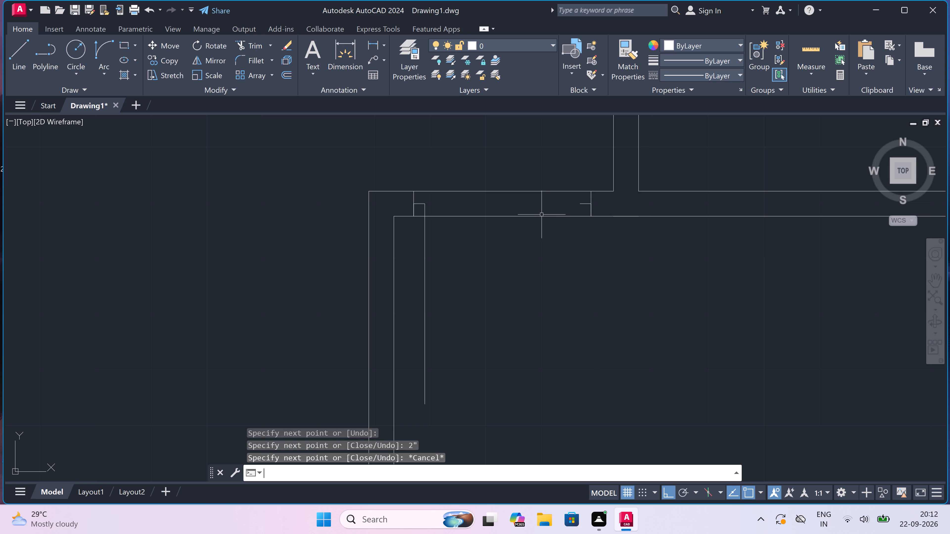
Draw the door swing arc from the leaf's free end to the opposite stop's end, starting tangent to the horizontal.
left_click(102, 54)
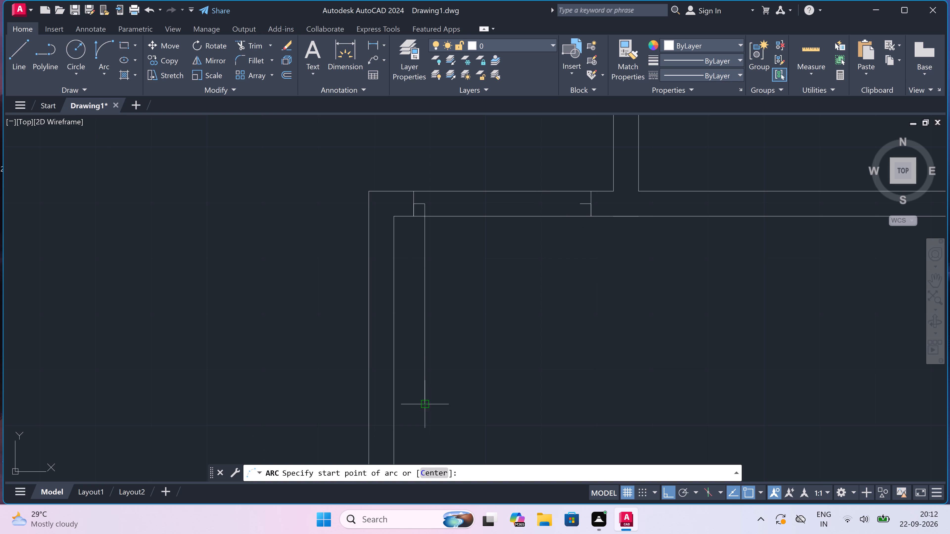
left_click_drag(424, 404, 434, 390)
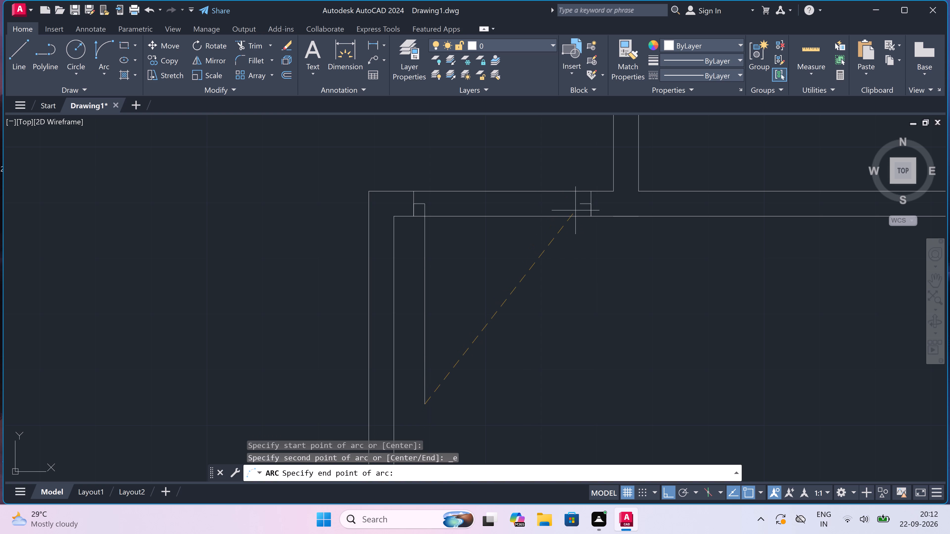
left_click(579, 203)
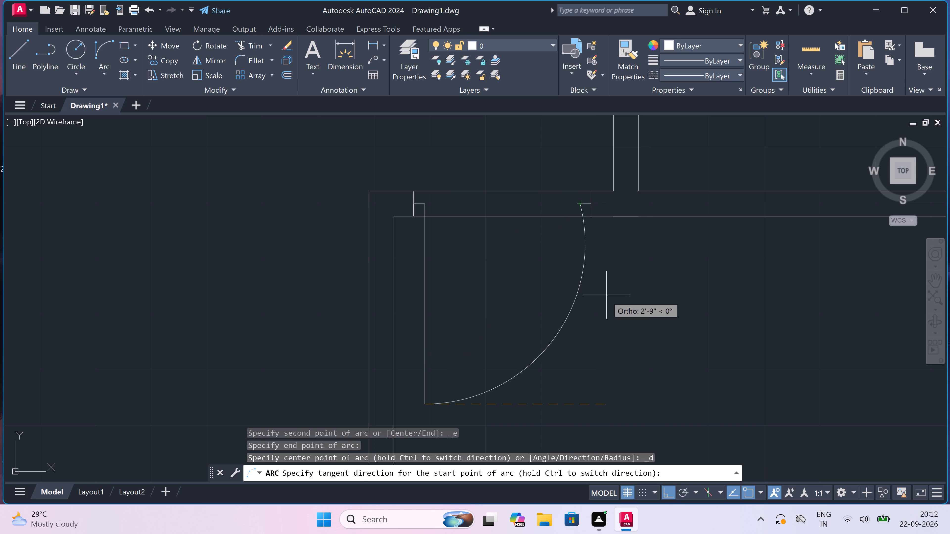
left_click(607, 297)
Trim both partition lines between the two jambs to open the lower room's doorway.
type("tr")
key("space")
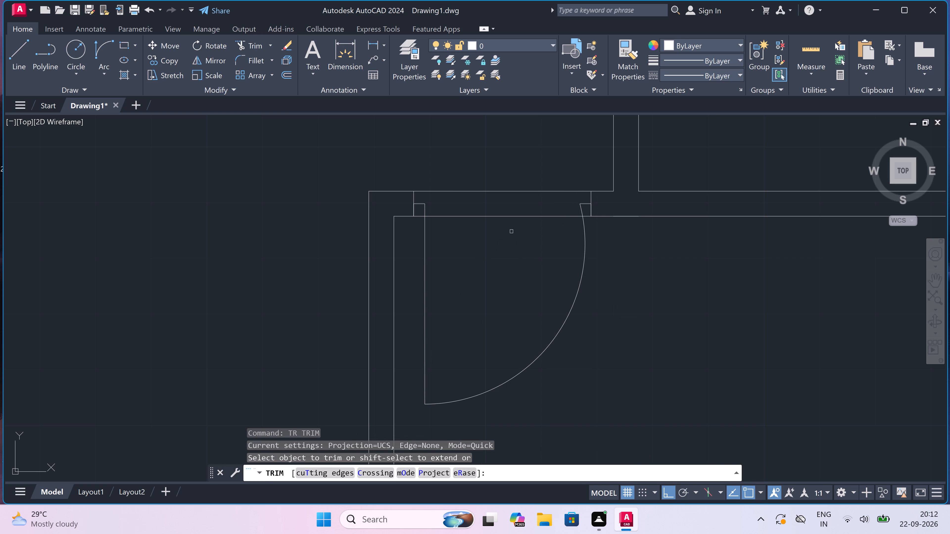
left_click(489, 165)
left_click(506, 269)
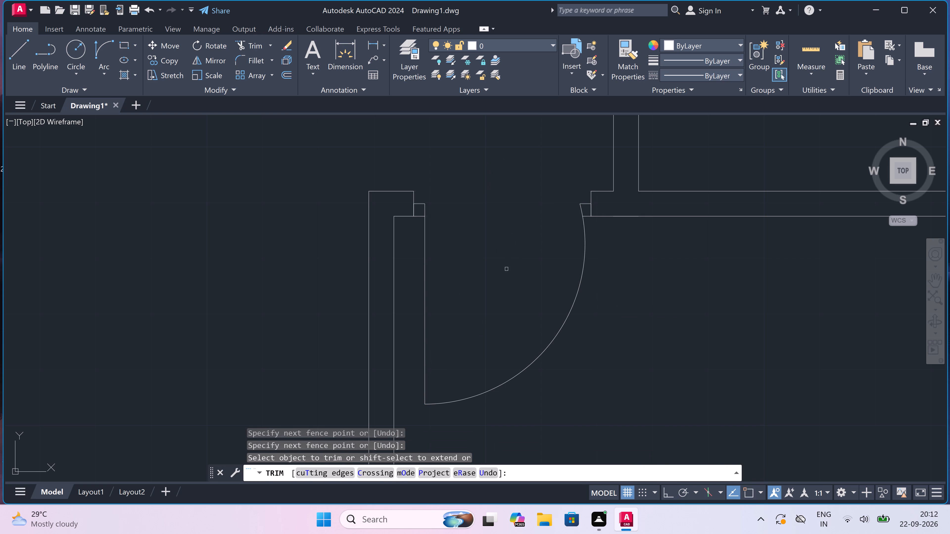
Trim both lines of the long vertical partition where they cross the 9" wall below the lower room.
scroll(499, 258, "down", 7)
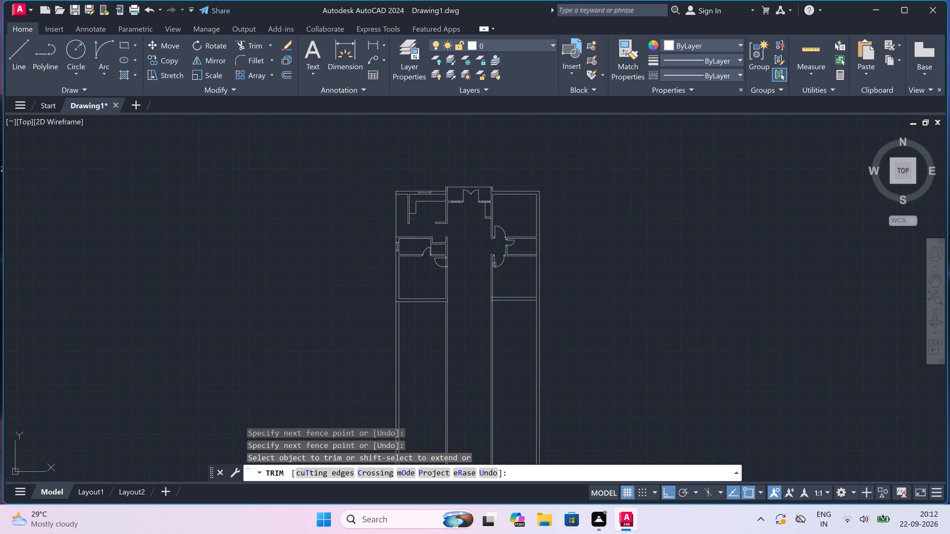
scroll(473, 286, "up", 3)
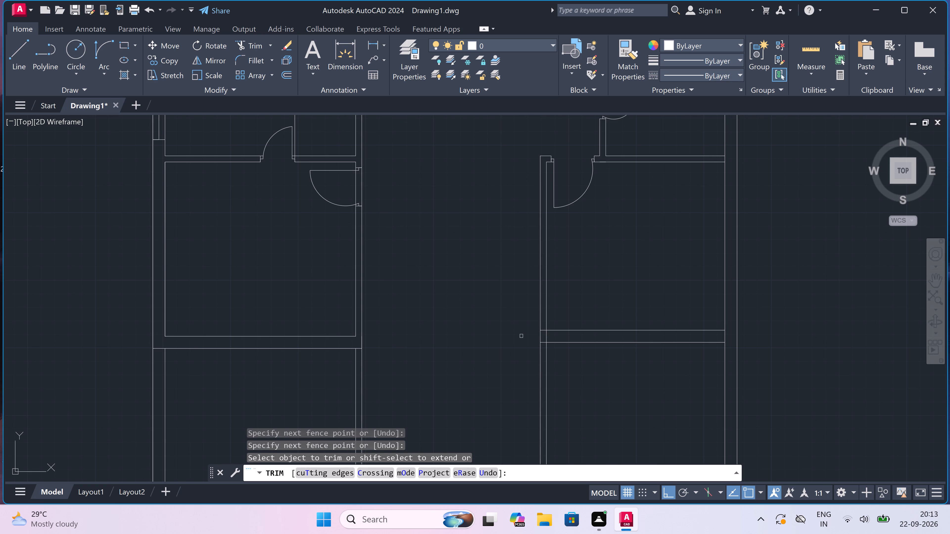
scroll(538, 339, "up", 2)
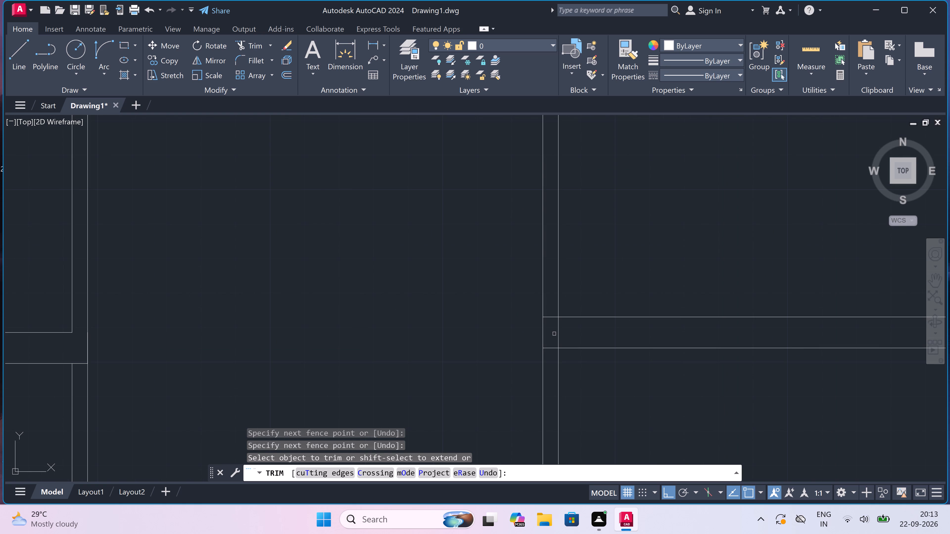
left_click_drag(570, 328, 561, 331)
left_click(505, 332)
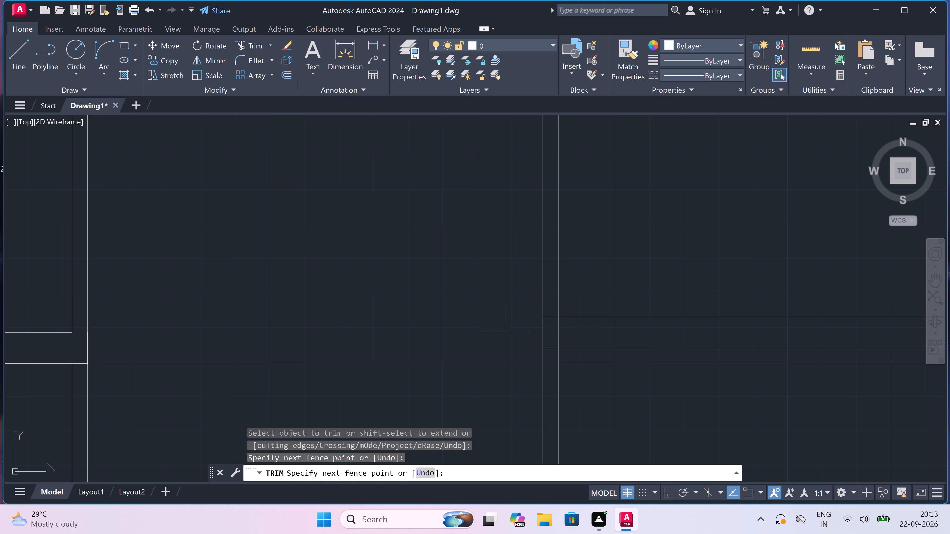
left_click(573, 333)
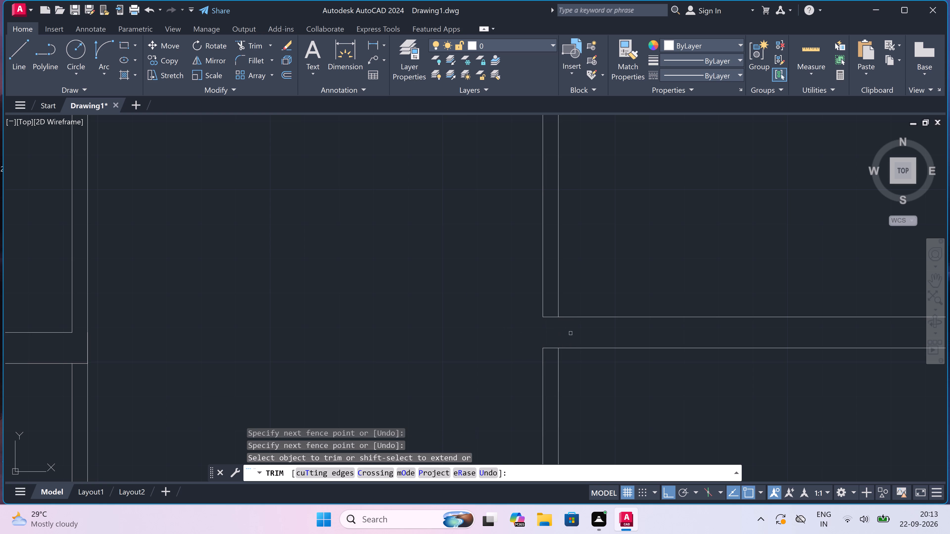
scroll(564, 336, "down", 2)
scroll(508, 334, "up", 1)
scroll(507, 333, "down", 2)
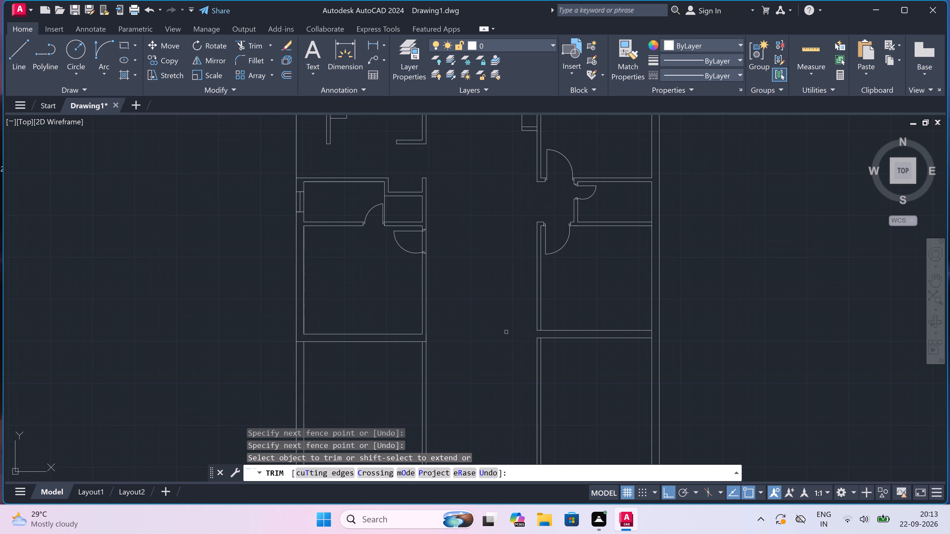
scroll(502, 313, "down", 2)
scroll(502, 313, "up", 2)
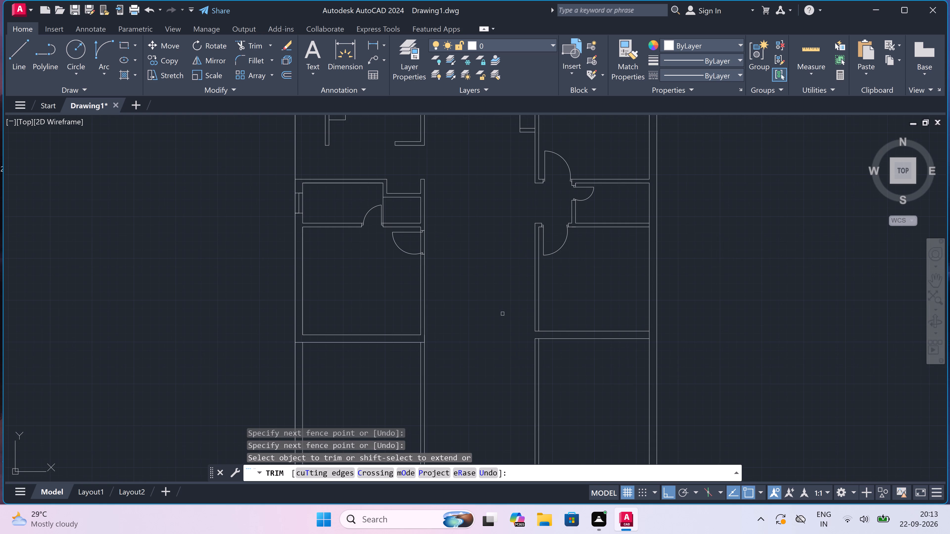
key("Escape")
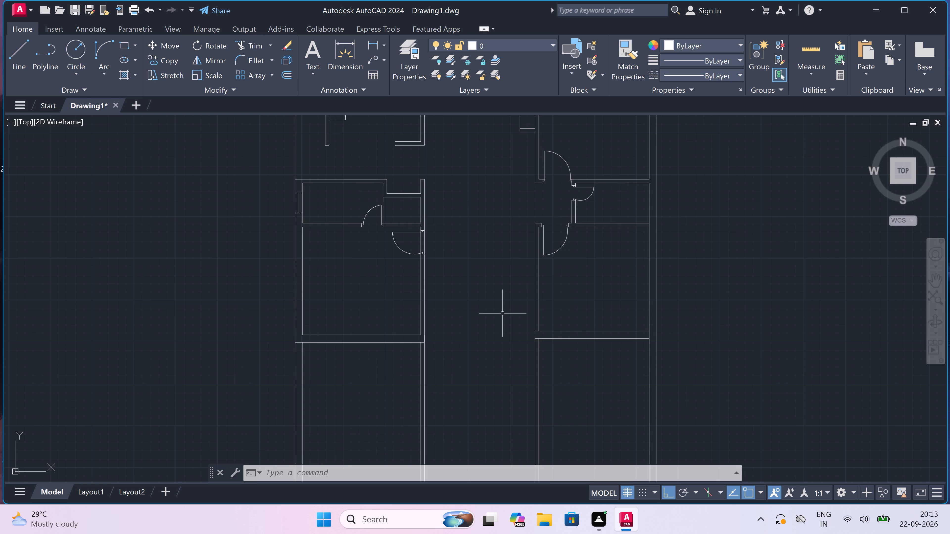
key("Escape")
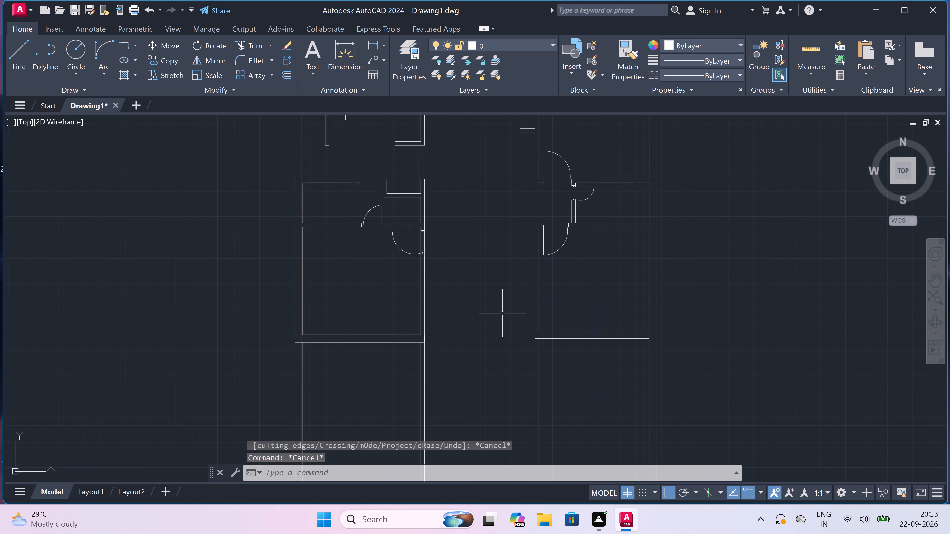
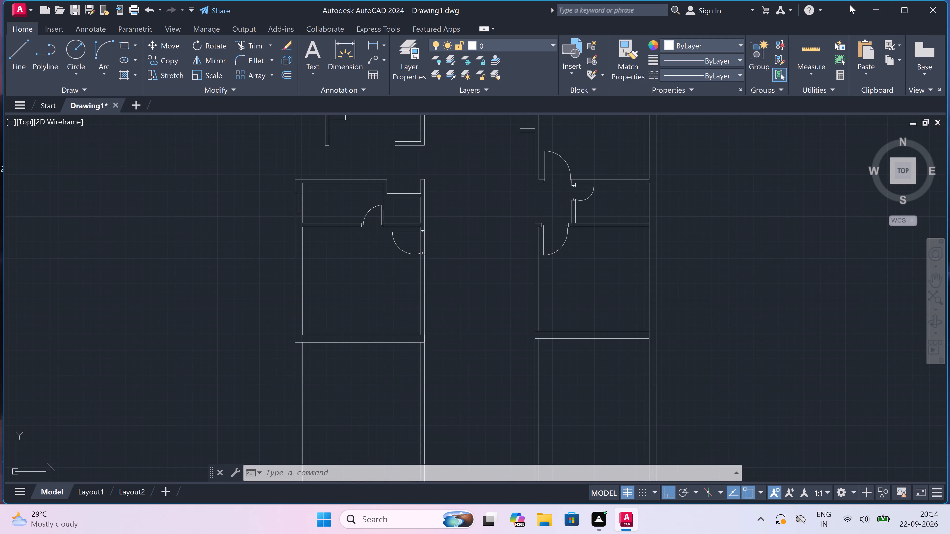
Draw a horizontal line continuing the left lower room's inner wall face across the corridor to the right outer wall's inner face.
scroll(850, 5, "down", 1)
scroll(490, 349, "down", 1)
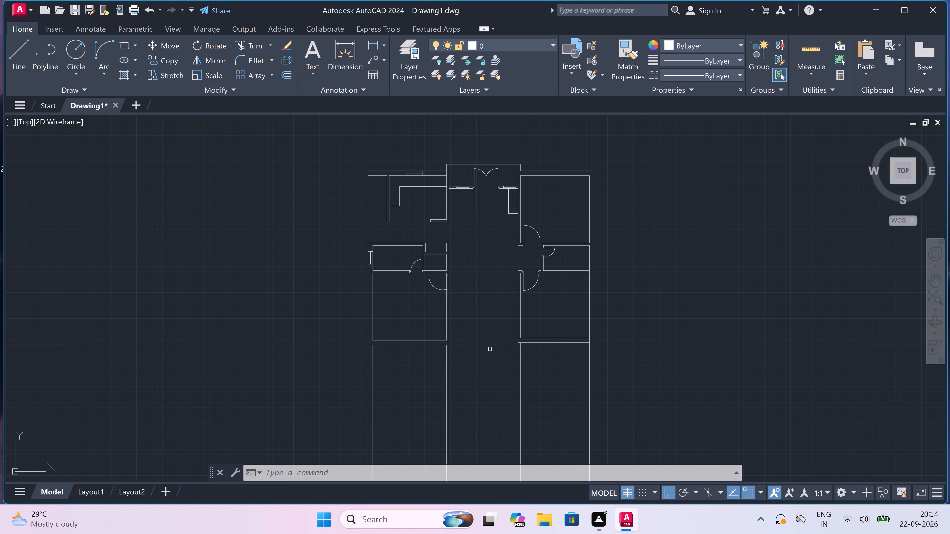
scroll(490, 349, "up", 1)
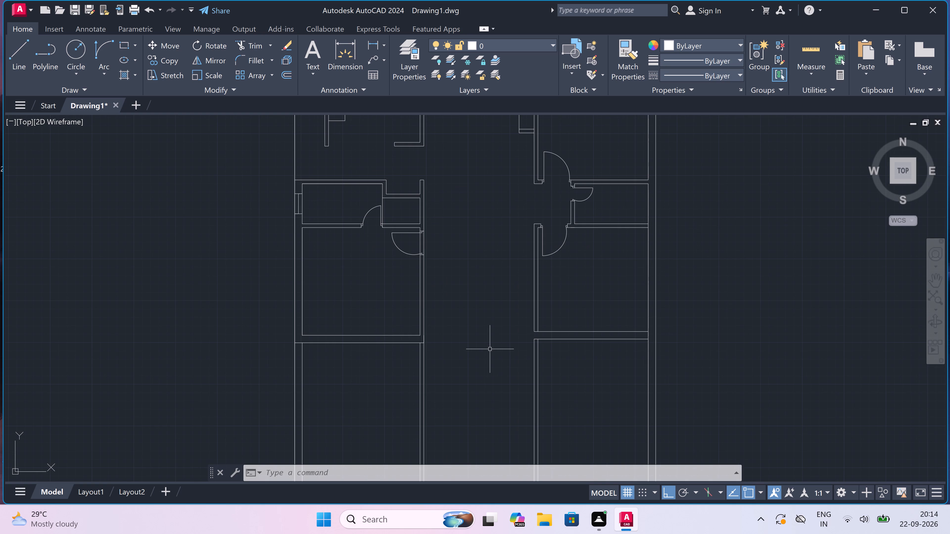
scroll(490, 349, "up", 1)
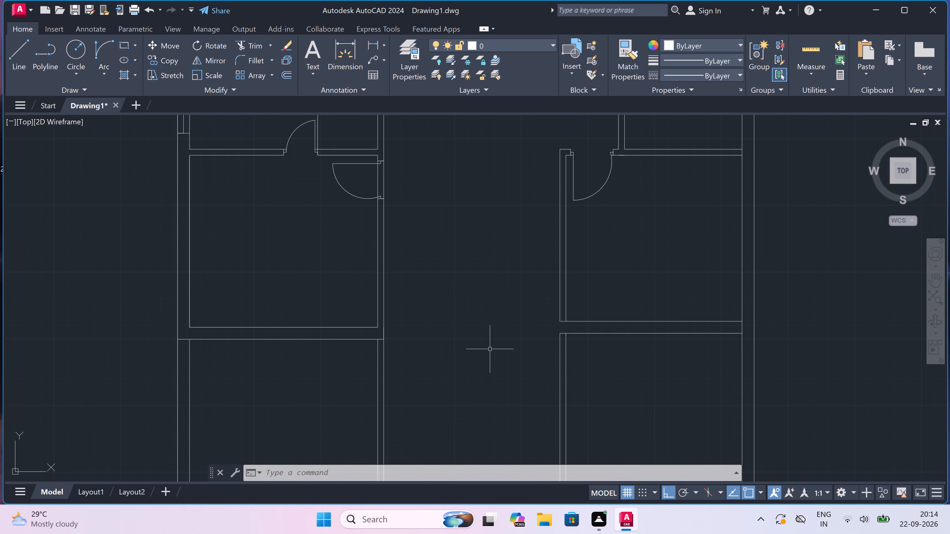
scroll(490, 349, "down", 1)
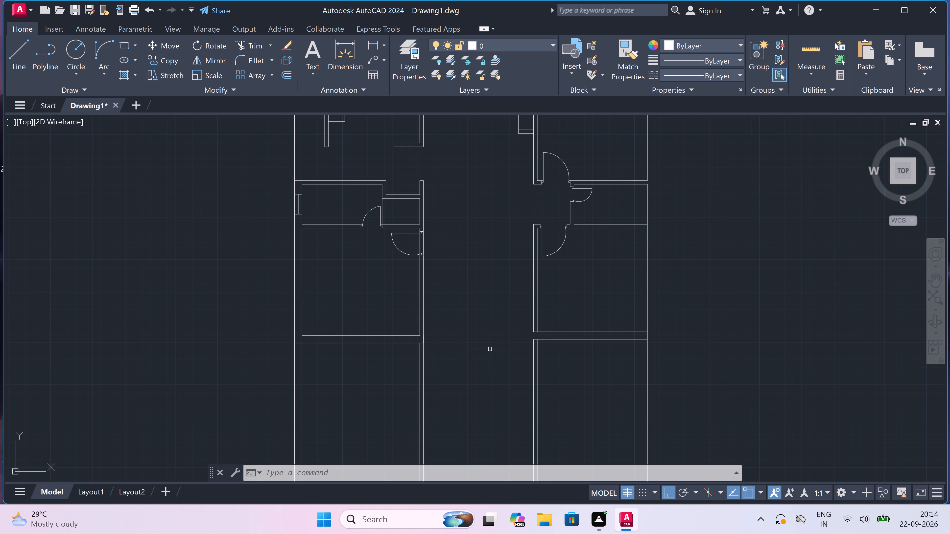
type("l")
key("space")
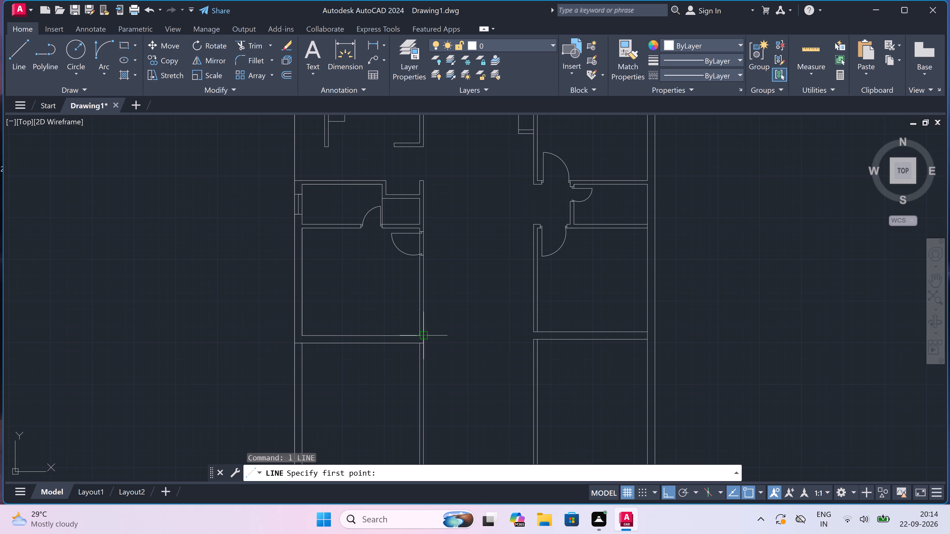
scroll(424, 335, "up", 2)
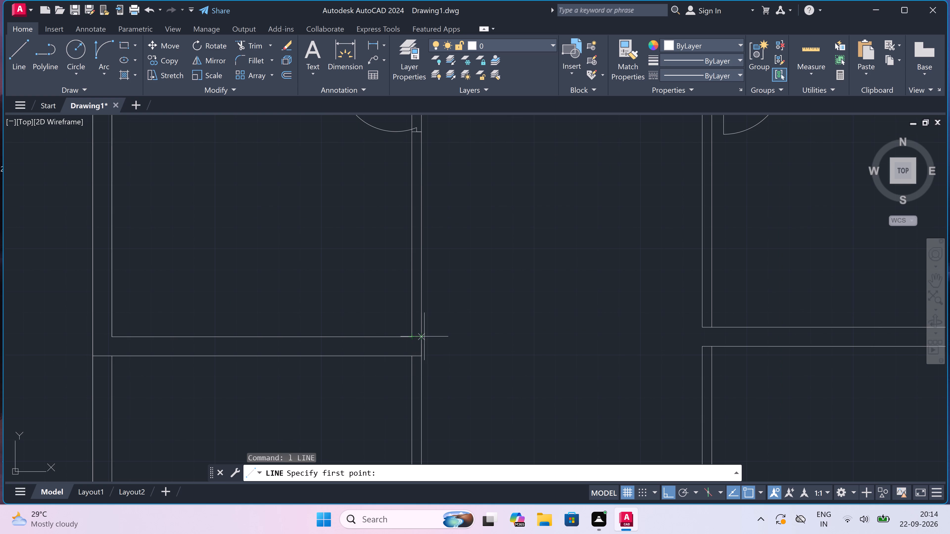
left_click(423, 336)
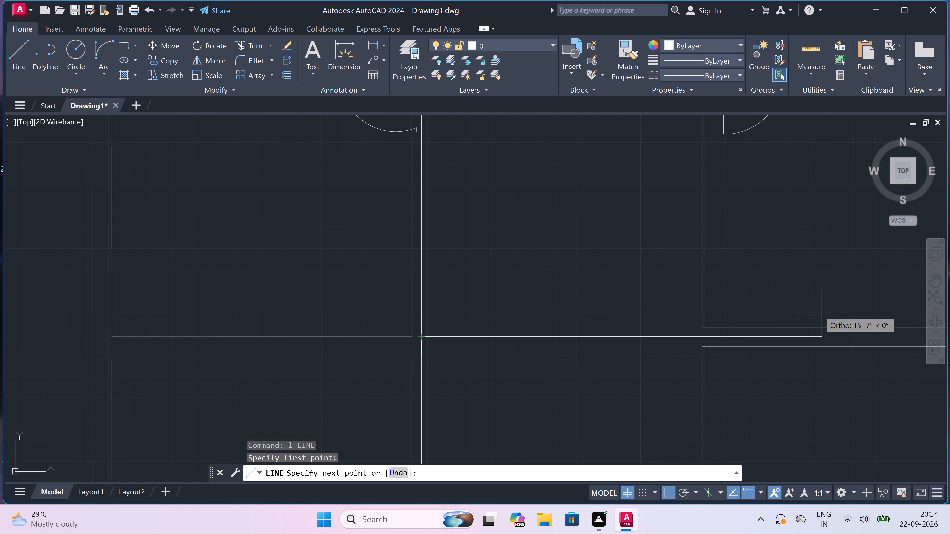
scroll(692, 329, "down", 3)
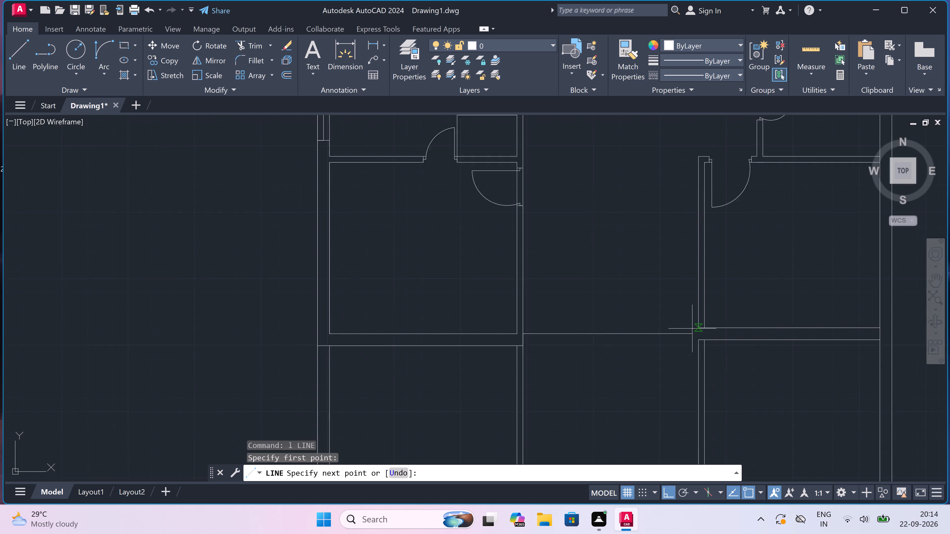
scroll(760, 325, "up", 4)
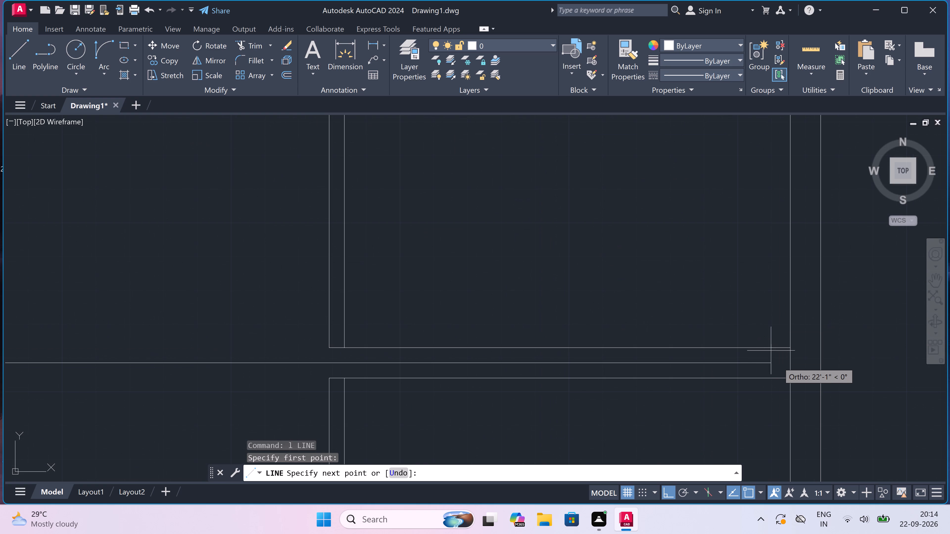
left_click(787, 364)
key("Escape")
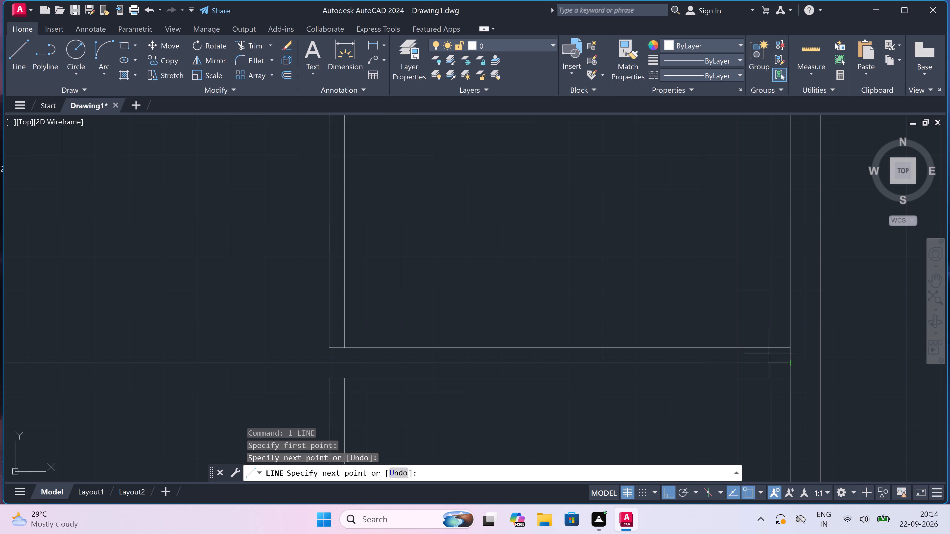
Delete both misaligned horizontal lines of the right lower room's bottom wall.
left_click(674, 348)
key("Delete")
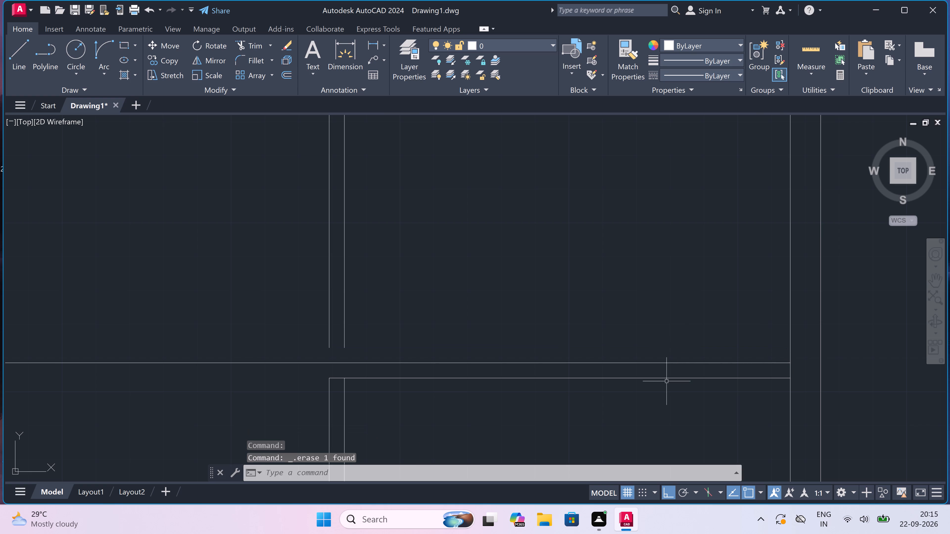
left_click(653, 378)
key("Delete")
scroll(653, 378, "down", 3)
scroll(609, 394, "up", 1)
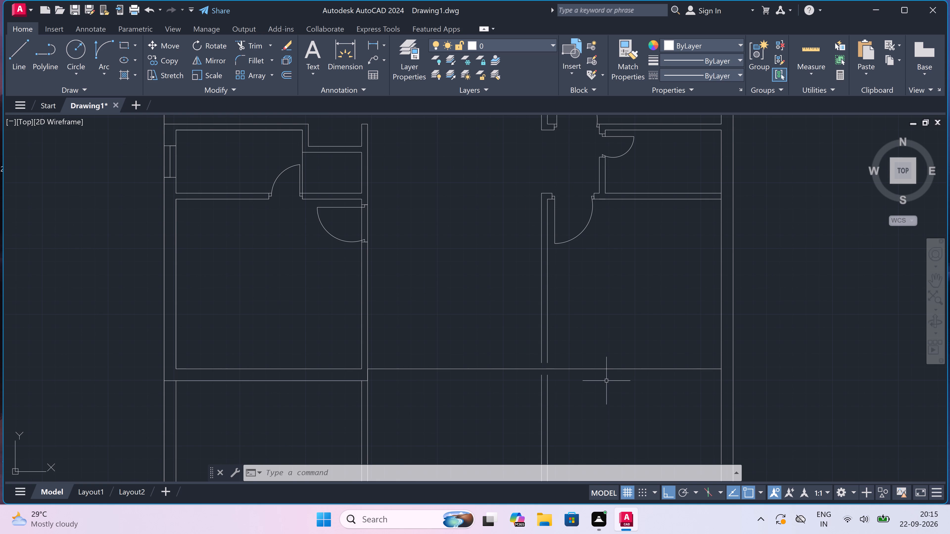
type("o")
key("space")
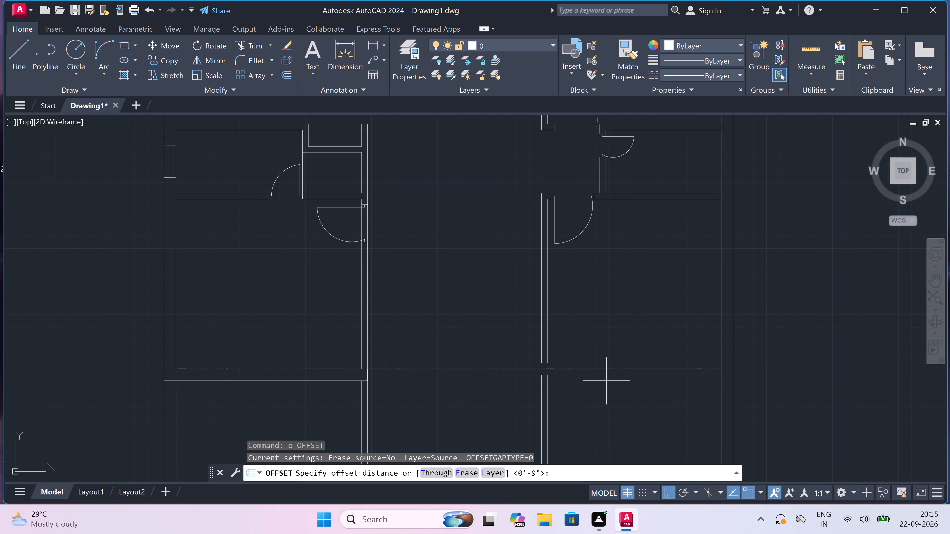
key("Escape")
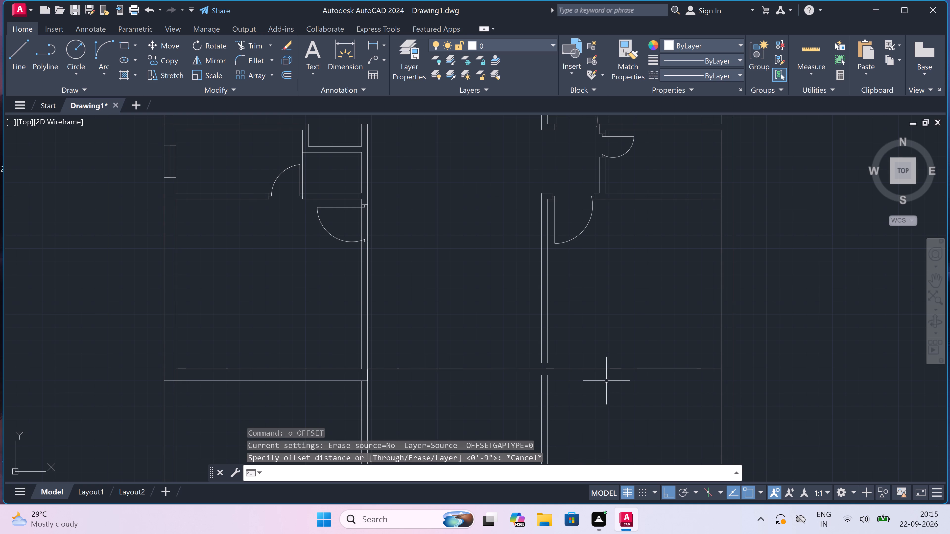
Draw a horizontal line from the left cross wall's lower corner across the corridor to the right partition's corridor-side line.
type("l")
key("space")
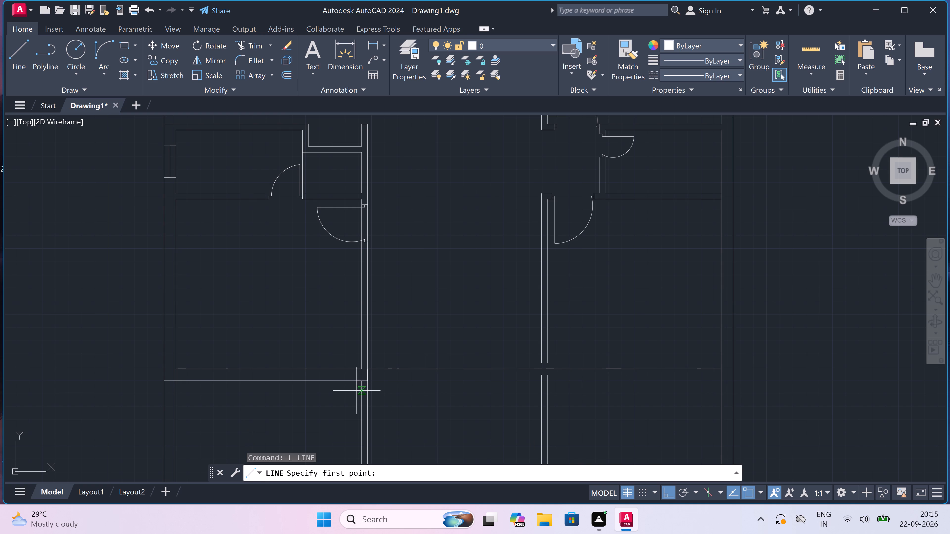
left_click(367, 381)
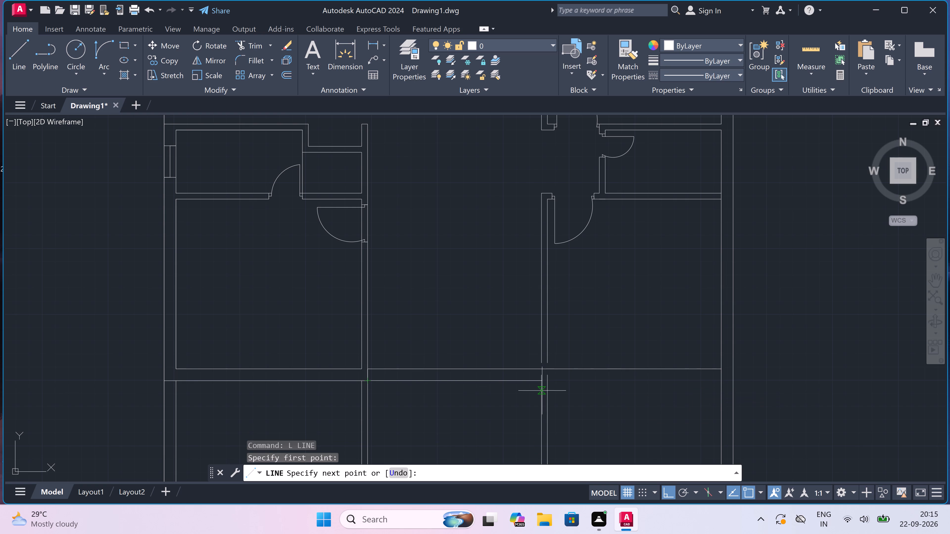
scroll(541, 384, "up", 1)
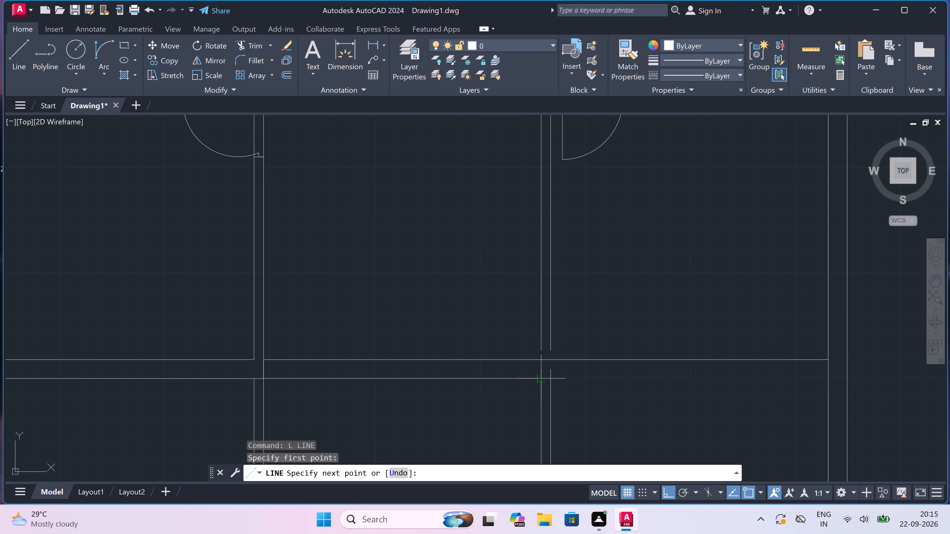
left_click(541, 379)
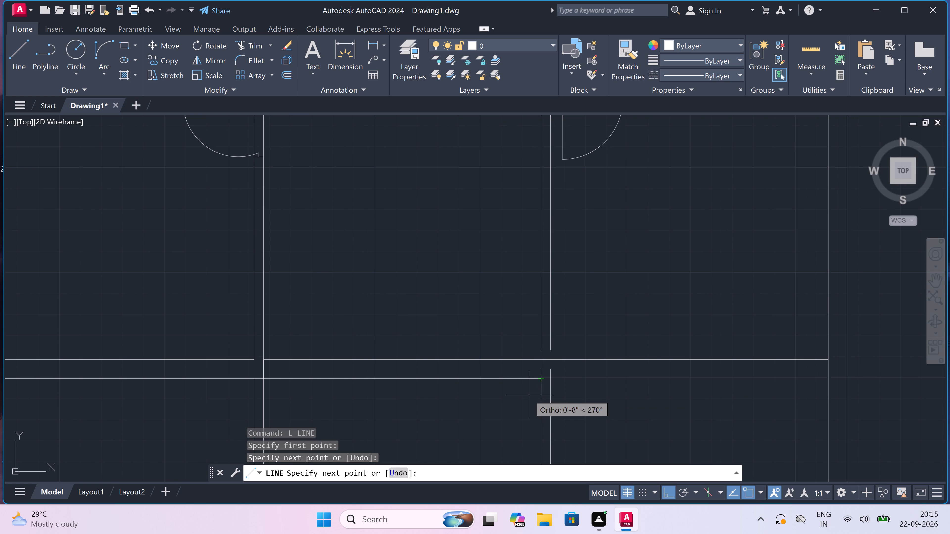
key("Escape")
Offset the corridor cross wall's lower line 6' downwards between the two long partitions.
scroll(522, 344, "down", 4)
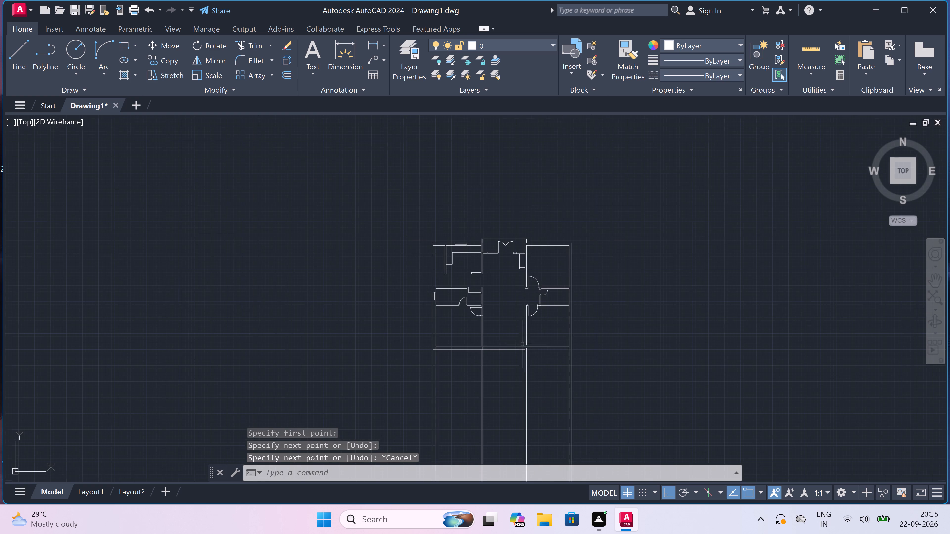
scroll(536, 356, "up", 3)
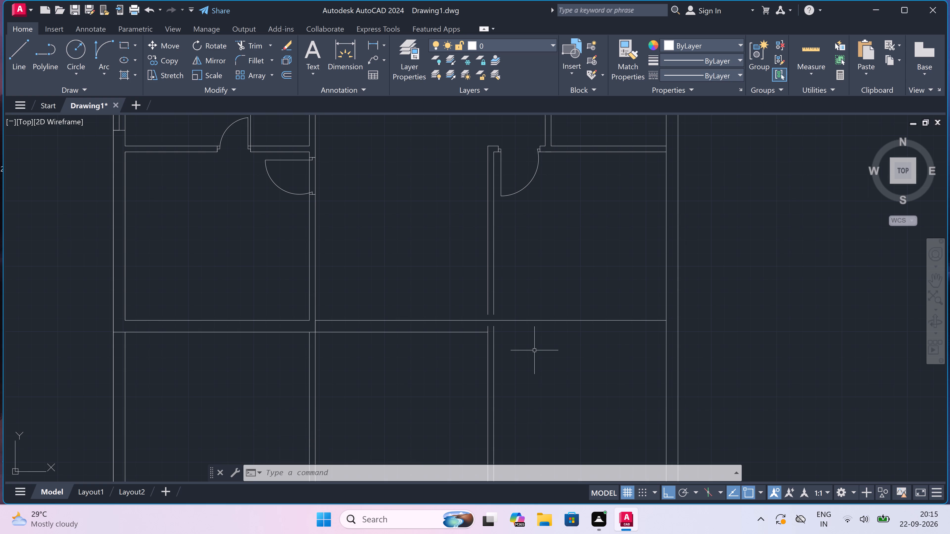
scroll(534, 350, "up", 1)
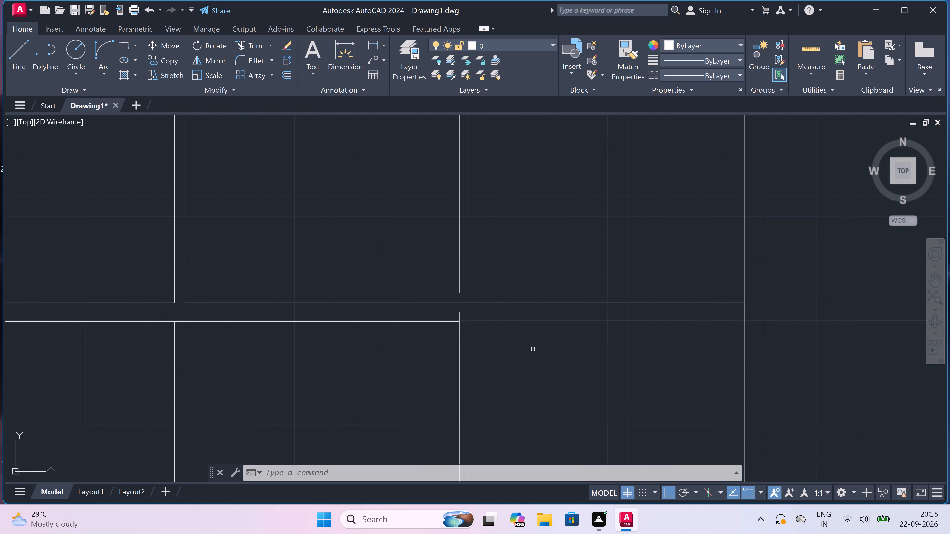
scroll(532, 348, "down", 1)
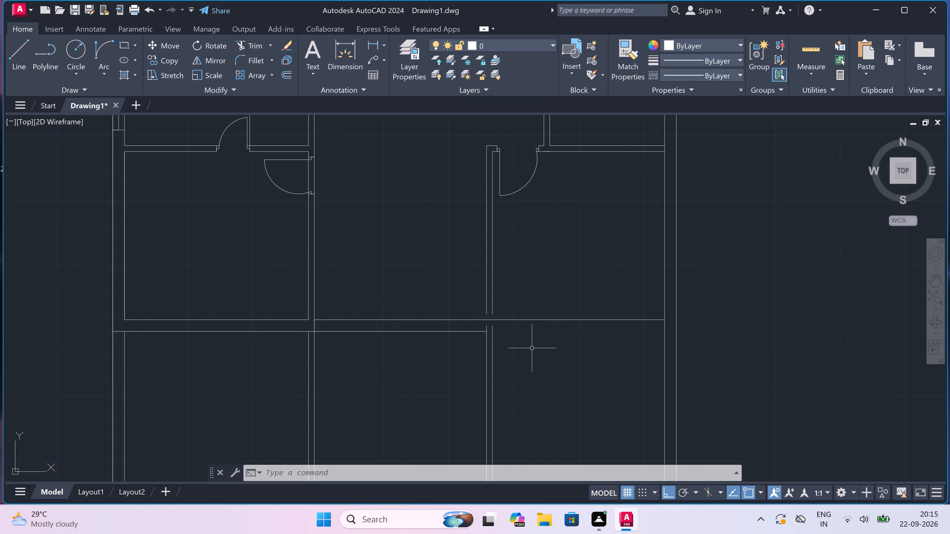
scroll(530, 351, "down", 2)
type("o")
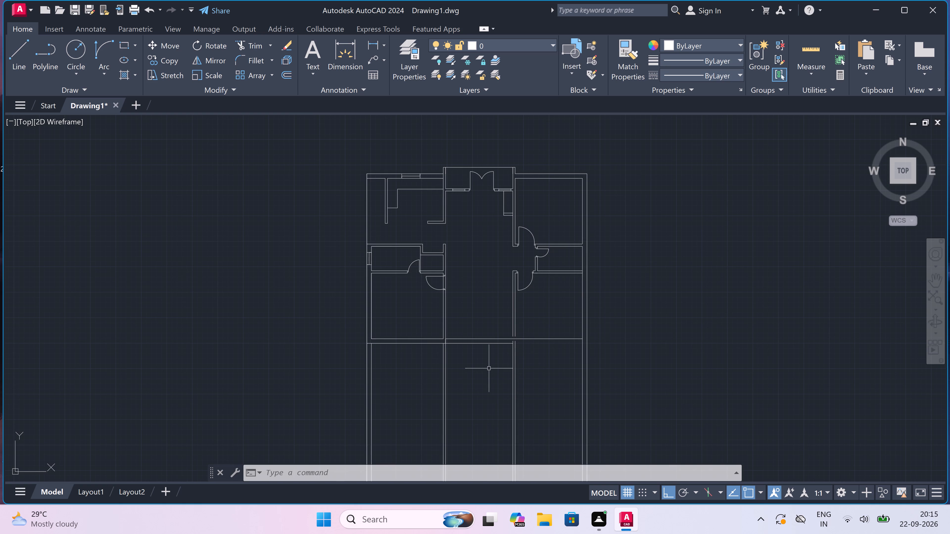
key("space")
scroll(490, 365, "up", 1)
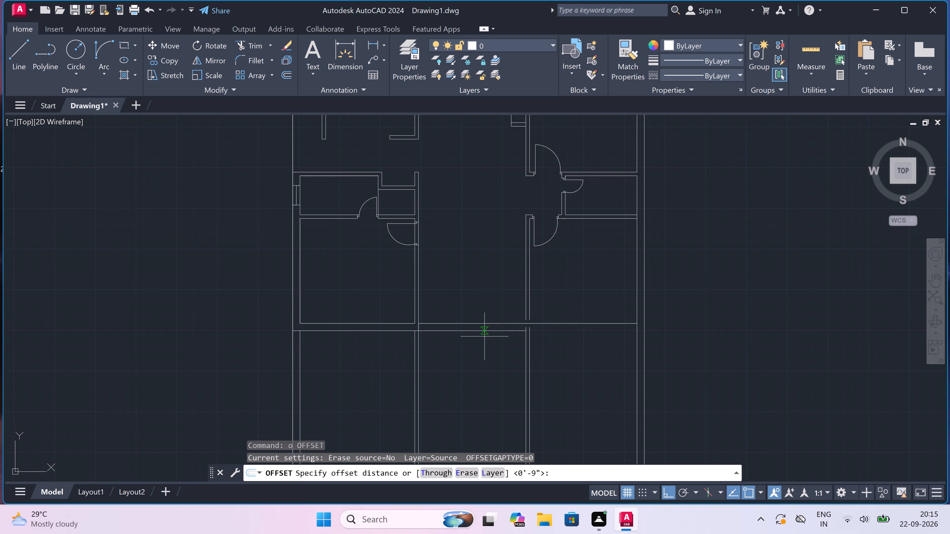
left_click_drag(484, 336, 484, 342)
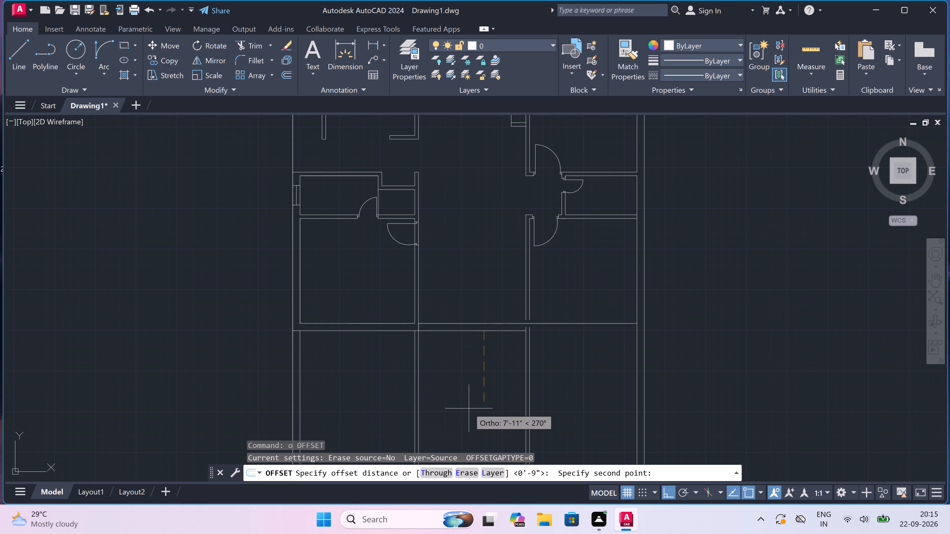
scroll(470, 407, "up", 2)
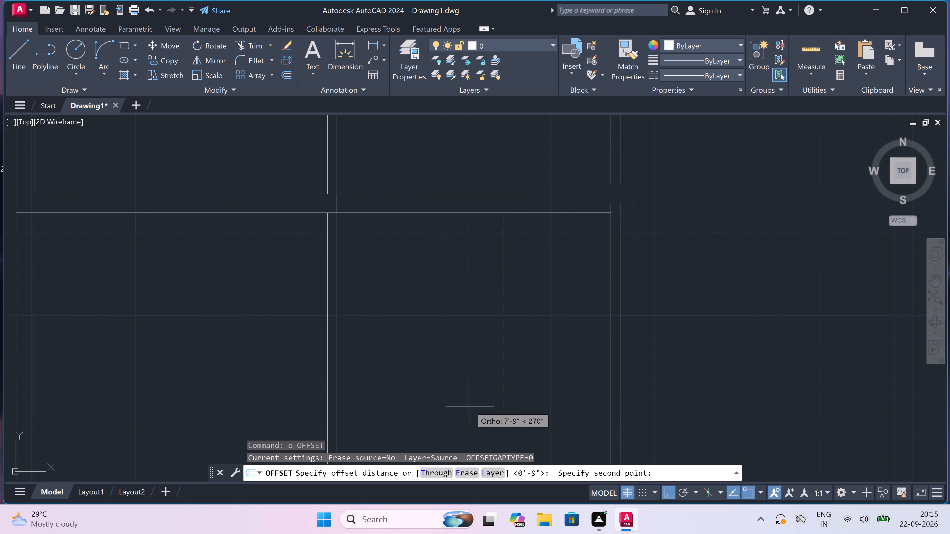
type("6'")
key("space")
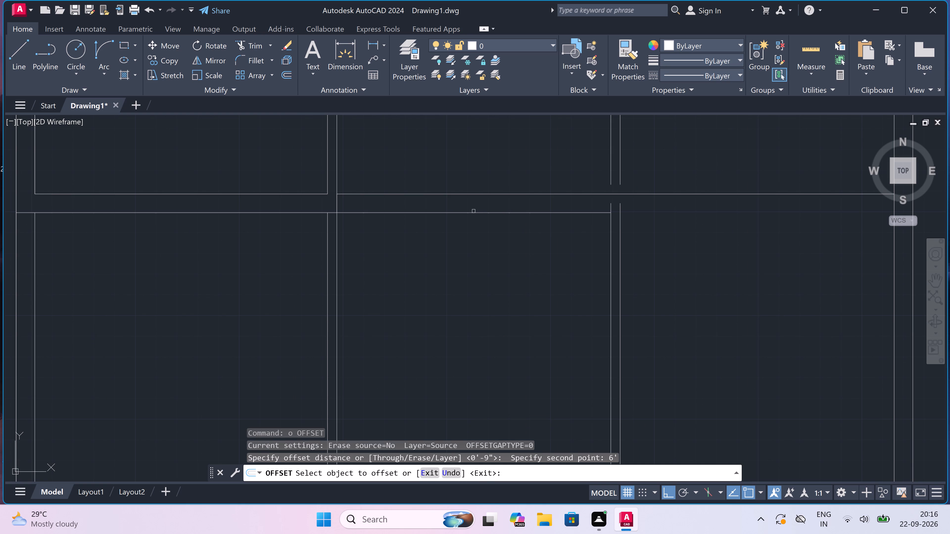
left_click_drag(472, 213, 463, 232)
left_click(444, 269)
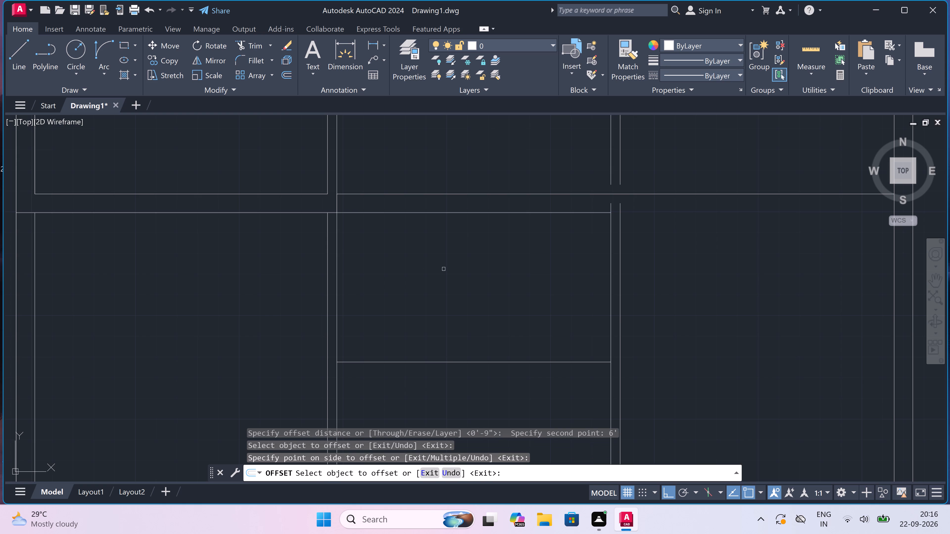
key("Escape")
Offset the corridor's new lower horizontal line 9" downwards to form the second face of the wall.
key("space")
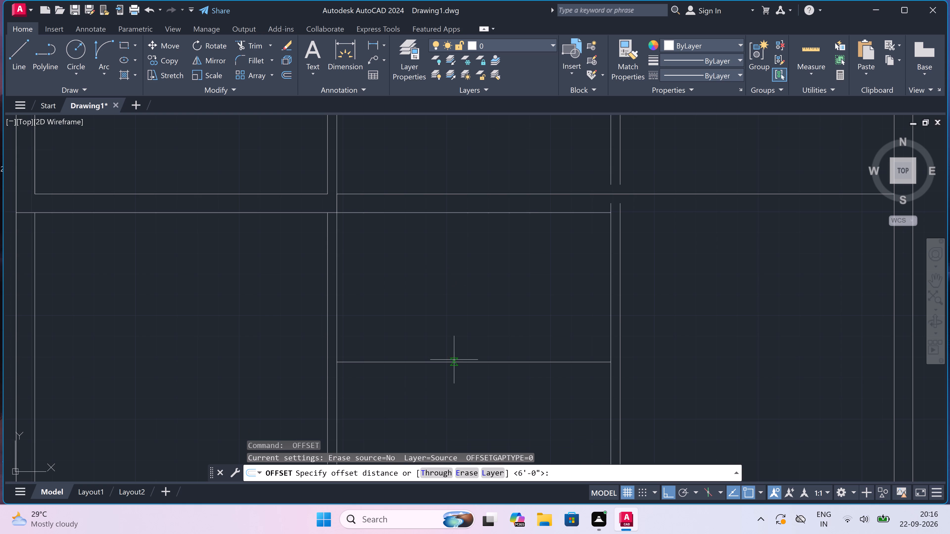
left_click(453, 361)
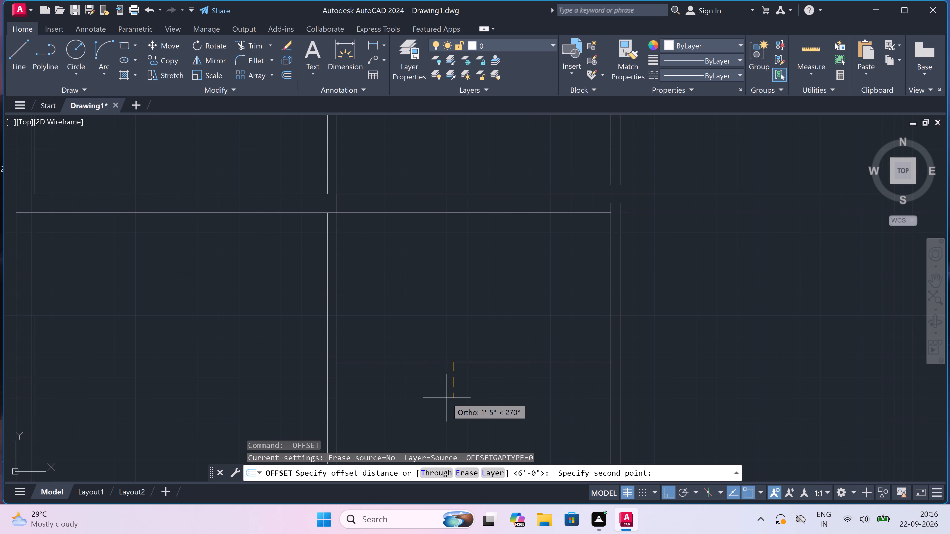
type("9\"")
key("space")
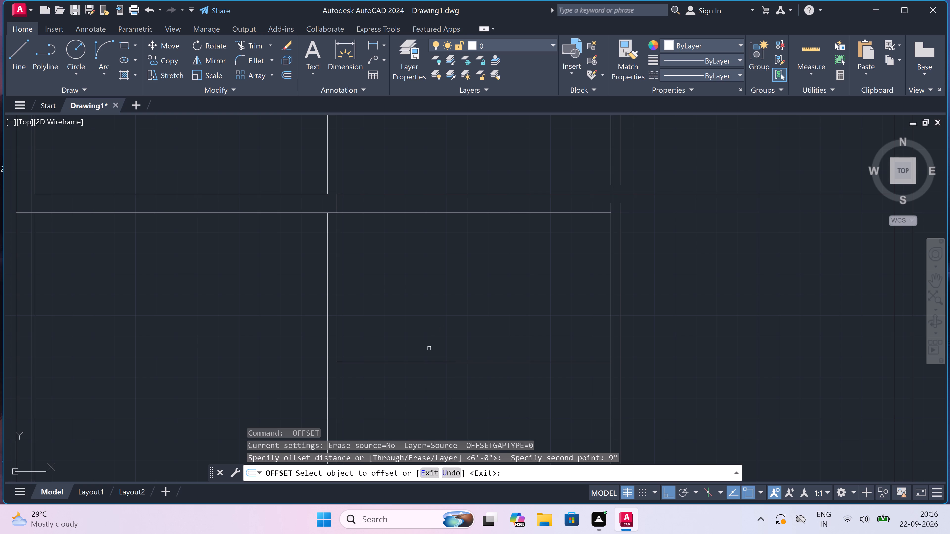
left_click_drag(430, 363, 430, 370)
left_click(429, 374)
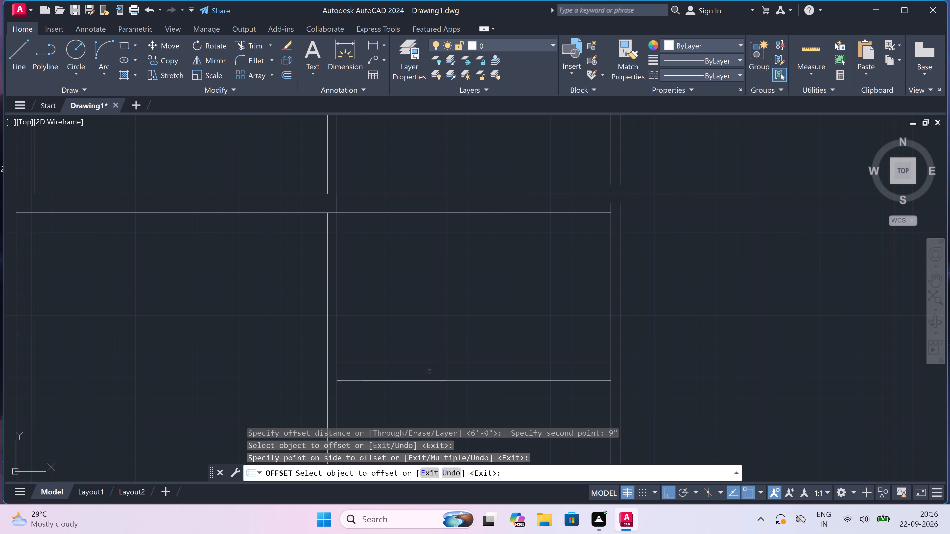
key("Escape")
Extend both lines of the right partition from above and below to the corridor cross wall's upper line, closing the gap.
scroll(424, 354, "down", 2)
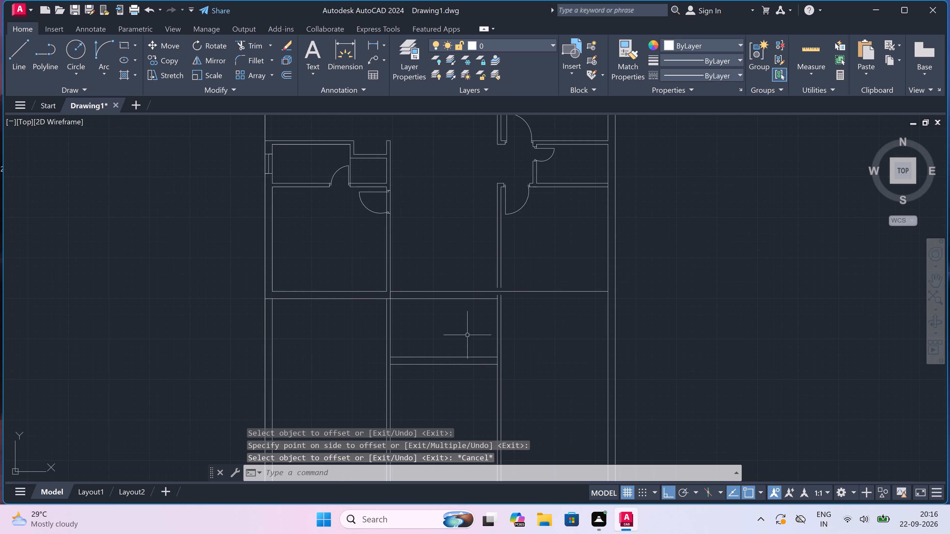
scroll(501, 322, "up", 1)
scroll(502, 323, "down", 2)
scroll(524, 311, "up", 3)
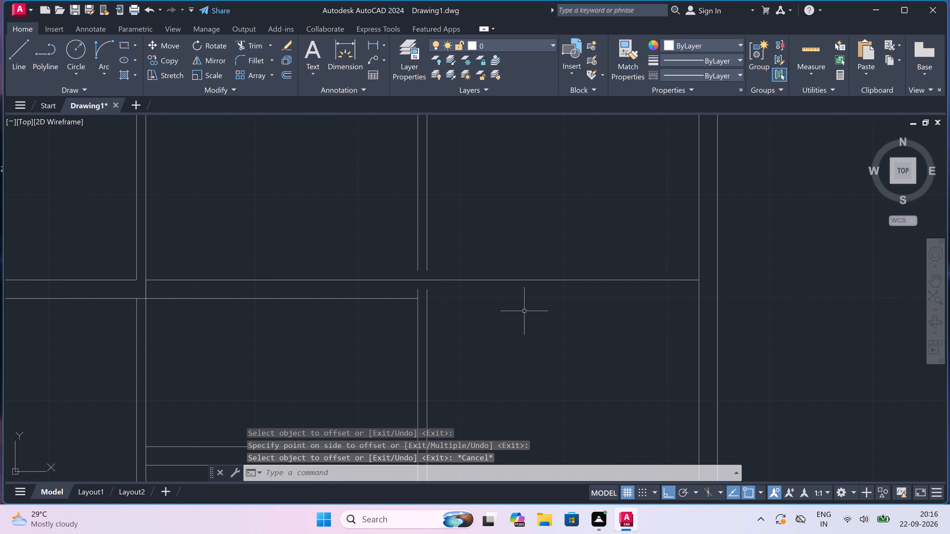
scroll(524, 311, "down", 3)
scroll(524, 311, "up", 1)
scroll(480, 303, "up", 3)
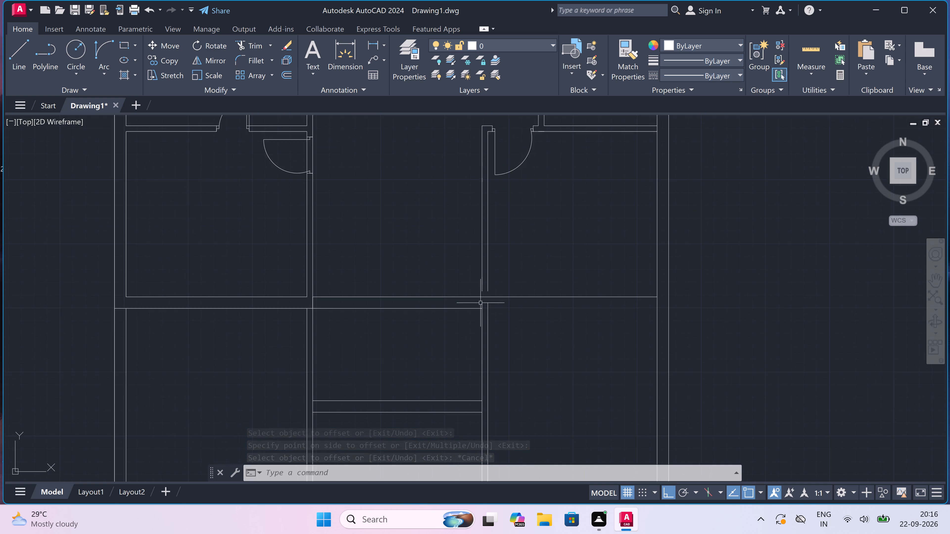
type("ex")
key("space")
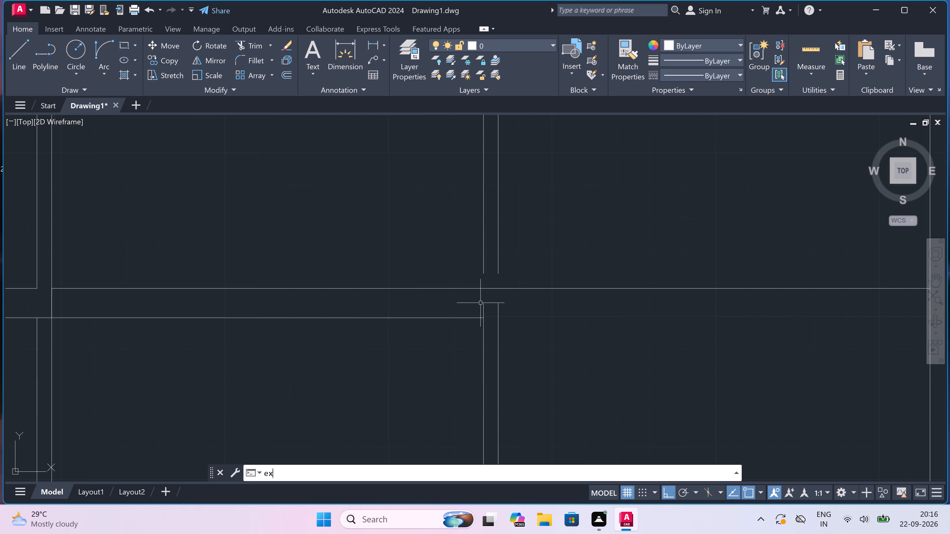
left_click(472, 312)
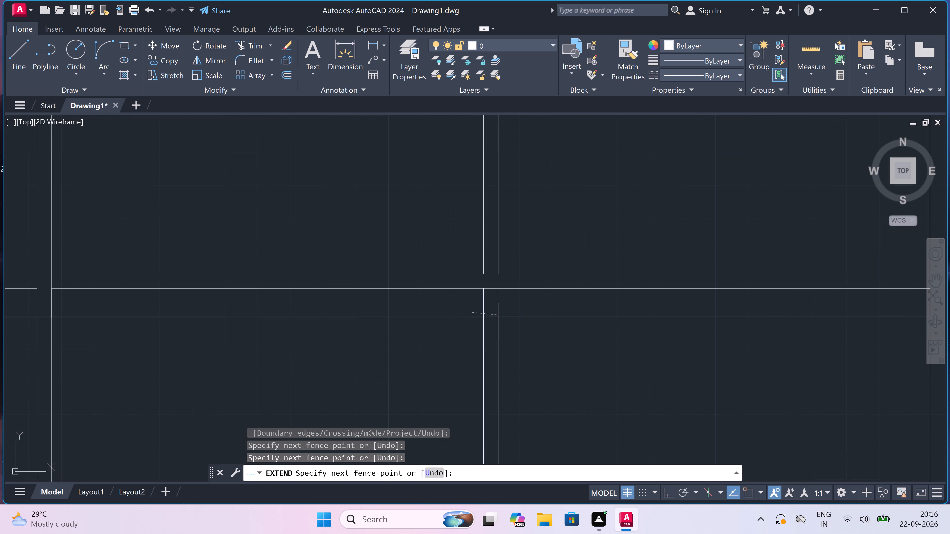
left_click(497, 315)
left_click(497, 315)
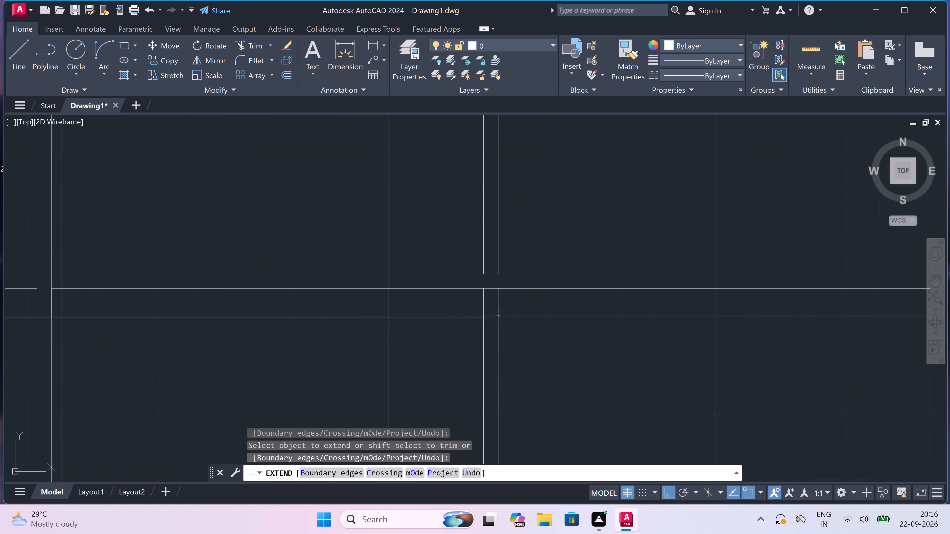
left_click_drag(521, 233, 518, 234)
left_click(449, 241)
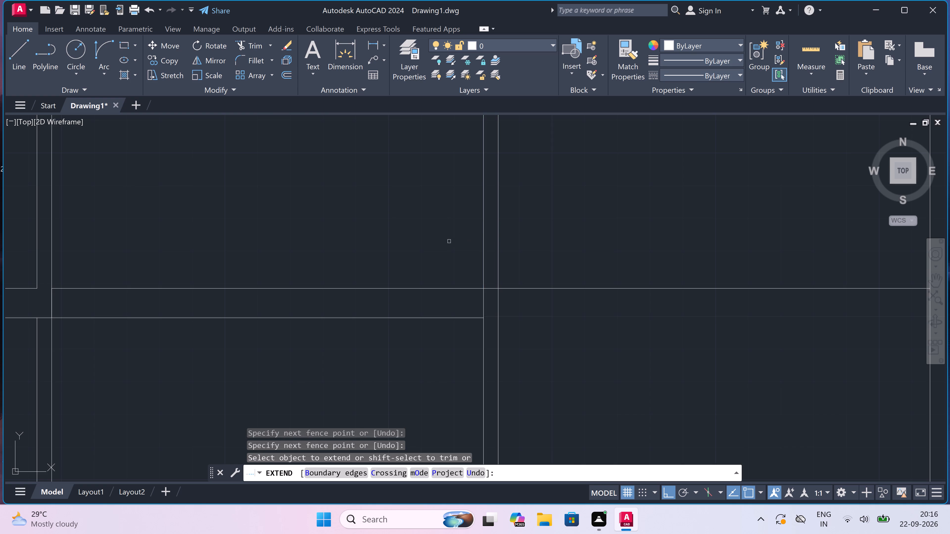
scroll(449, 241, "down", 3)
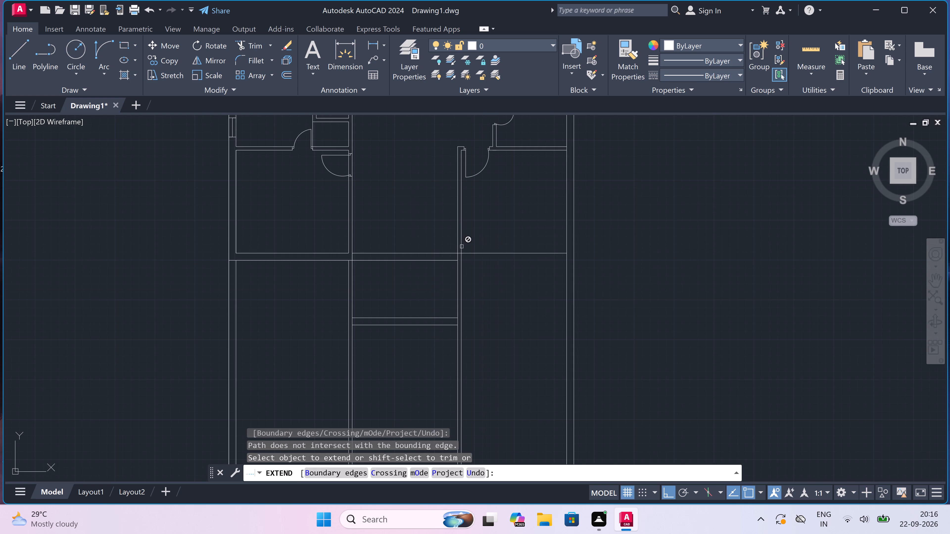
key("Escape")
Draw a 9" thick horizontal wall from the right partition's room-side line to the right outer wall's inner face, below the cross wall line.
scroll(477, 260, "up", 1)
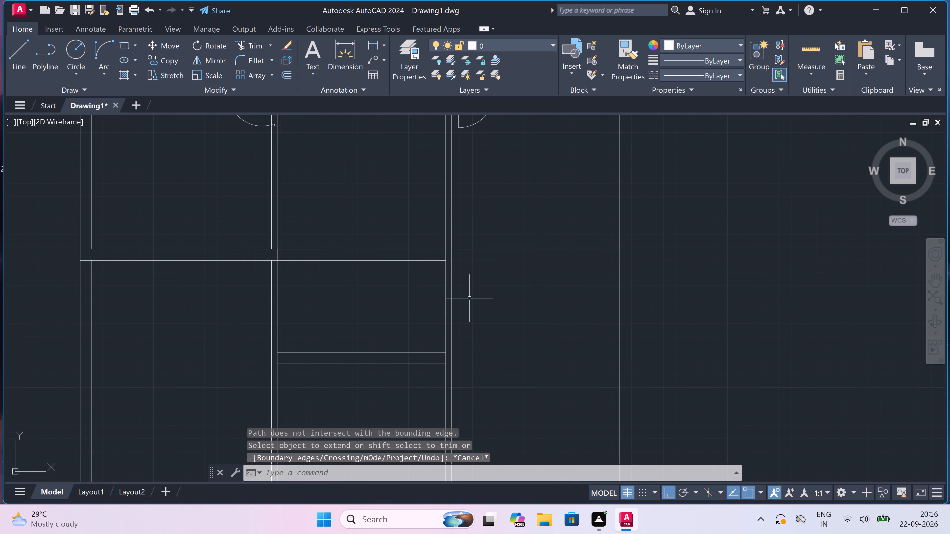
type("l")
key("space")
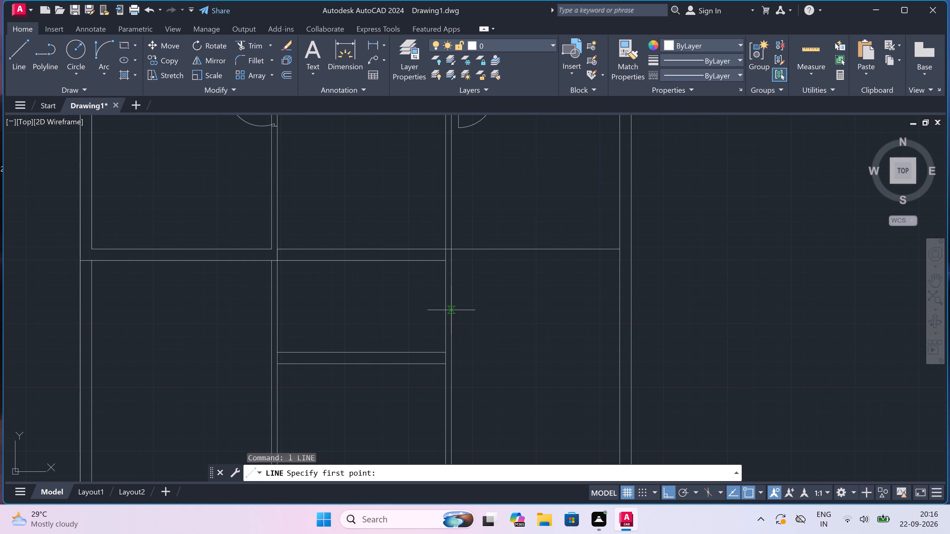
left_click(452, 304)
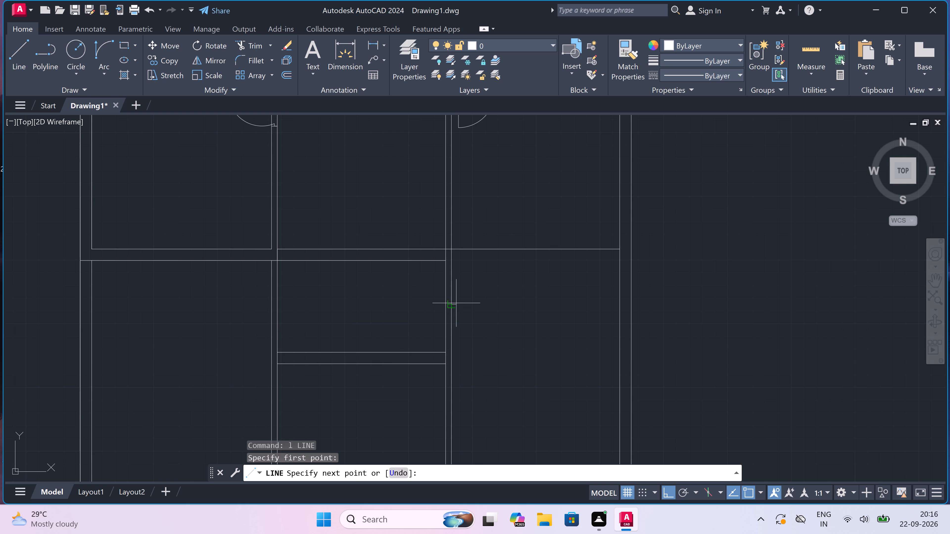
left_click_drag(622, 302, 621, 305)
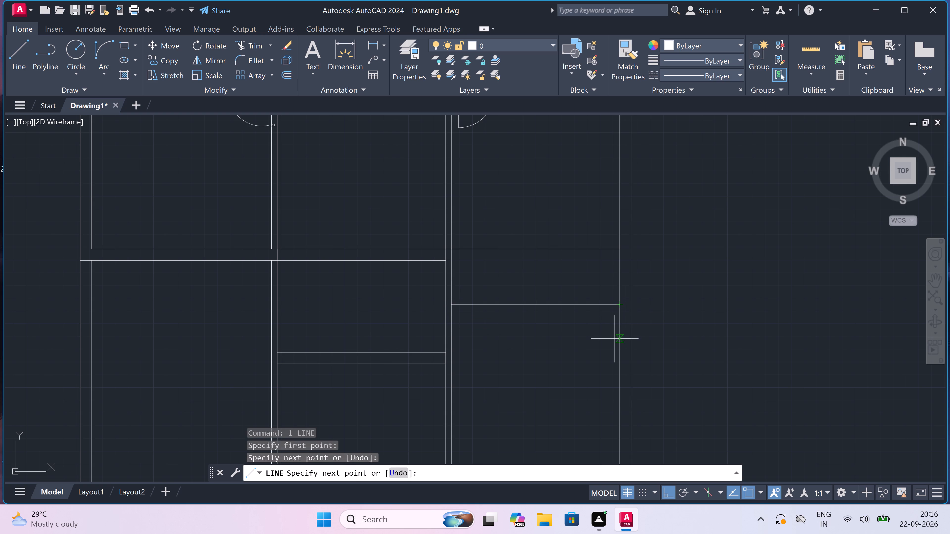
type("9\"")
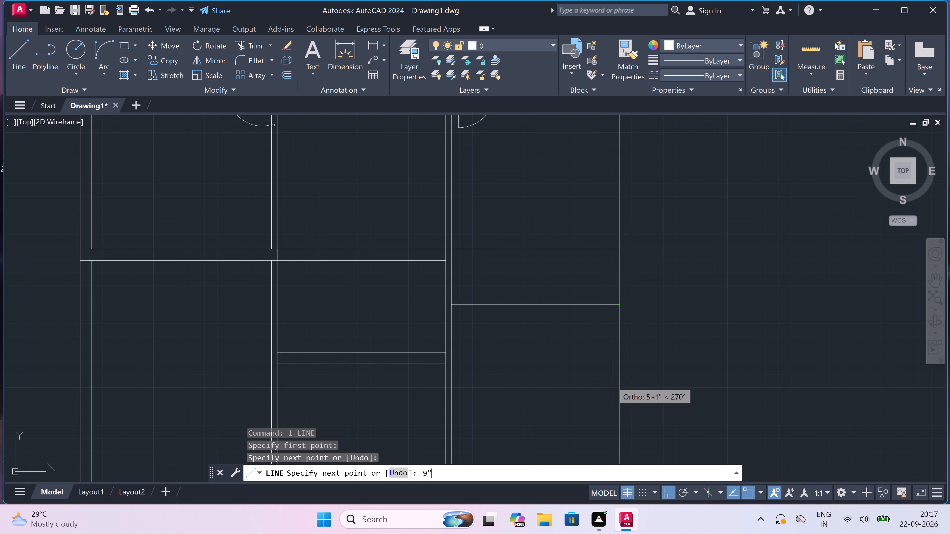
key("space")
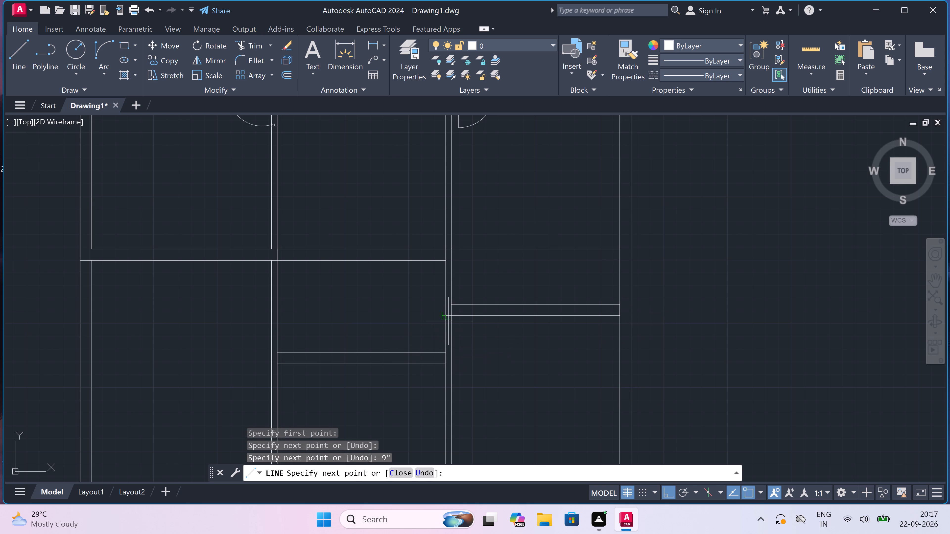
scroll(448, 320, "up", 2)
left_click(451, 307)
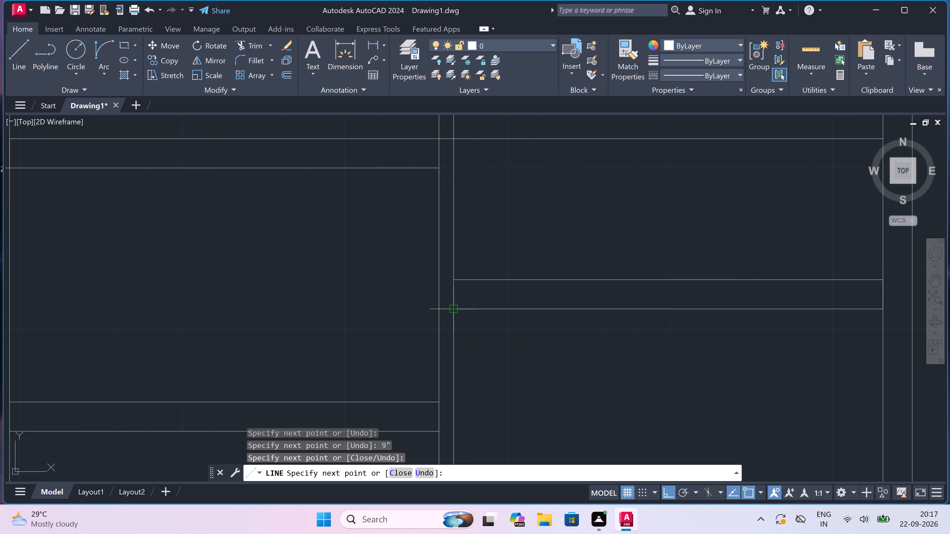
key("Escape")
Trim the right partition's room-side line inside the new 9" wall and its corridor-side line between the upper corridor wall's two lines.
type("tr")
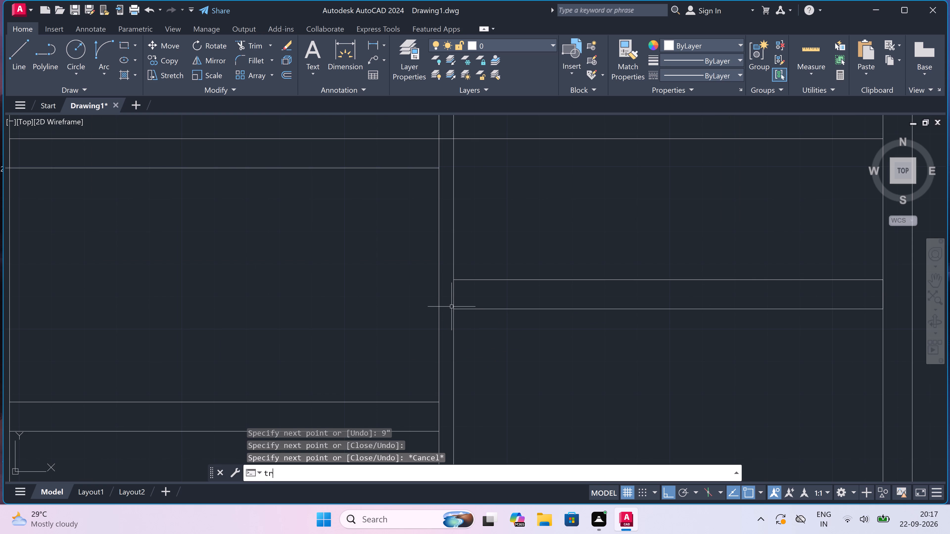
key("space")
left_click(453, 303)
scroll(454, 301, "down", 2)
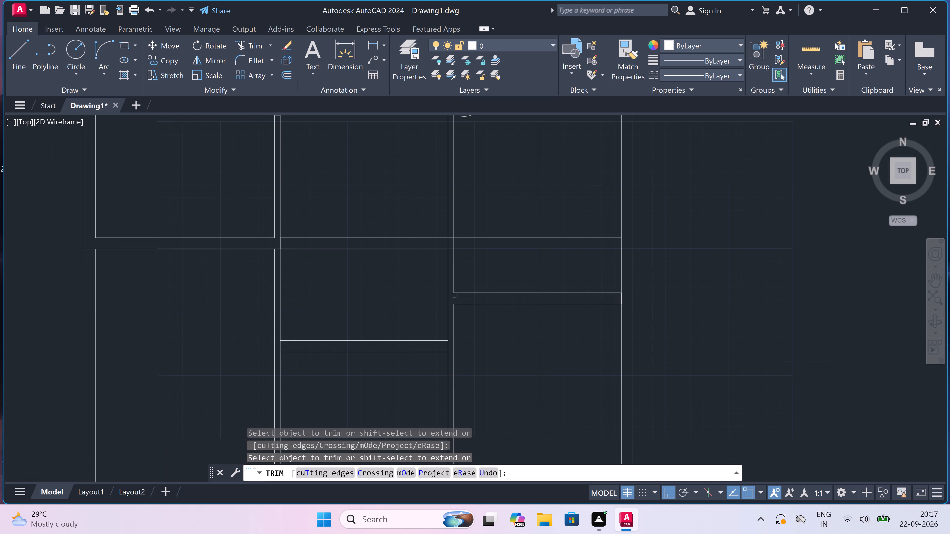
scroll(446, 243, "up", 3)
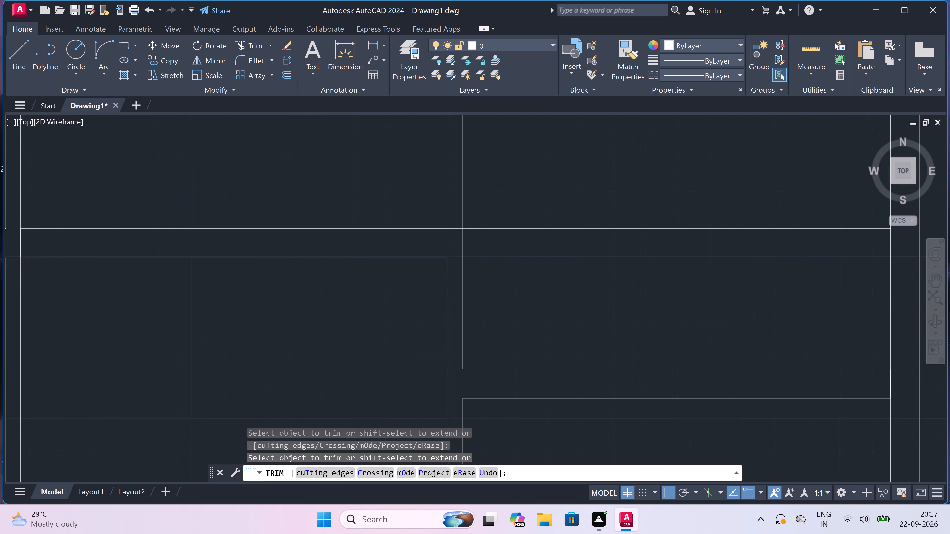
left_click(446, 243)
left_click(455, 241)
Trim the right partition's corridor-side line between the two lines of the lower corridor wall.
scroll(455, 241, "down", 4)
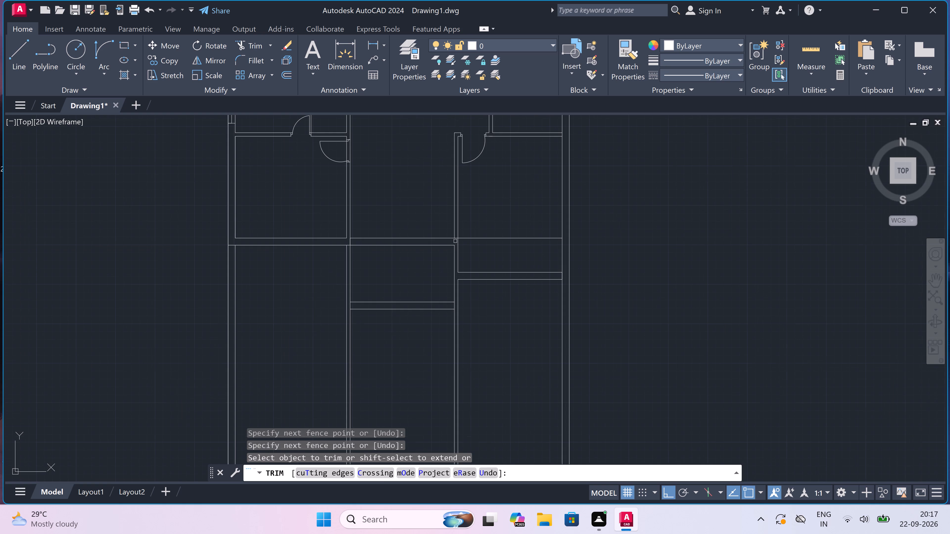
scroll(455, 241, "up", 2)
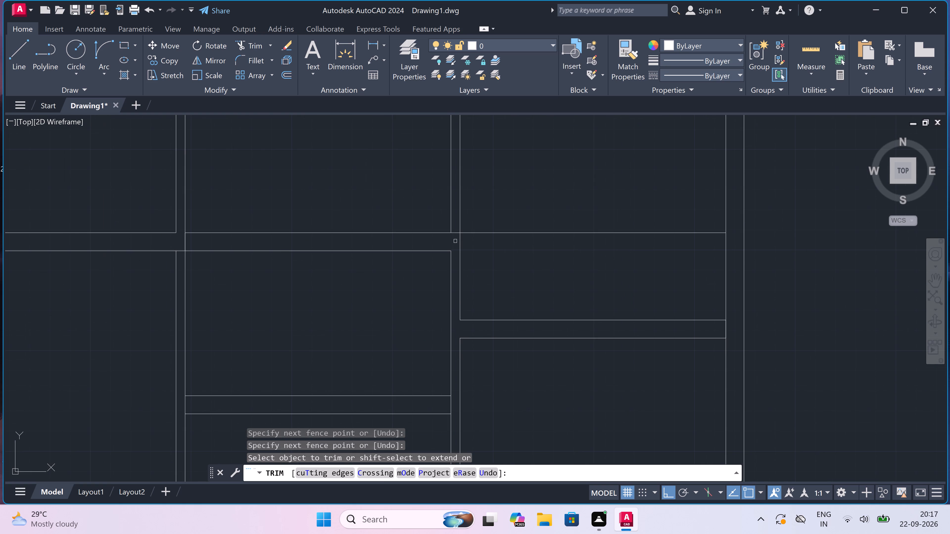
scroll(455, 241, "down", 3)
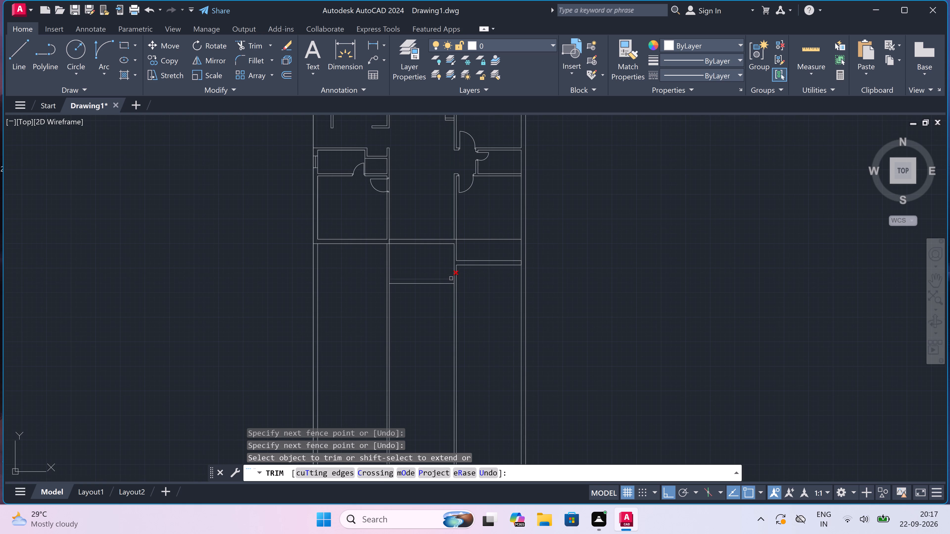
scroll(451, 278, "up", 3)
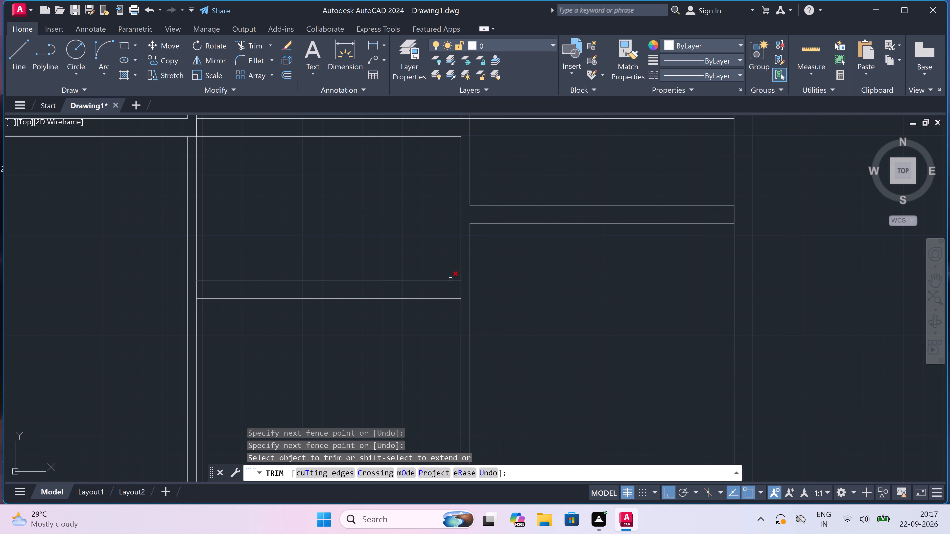
scroll(455, 289, "up", 1)
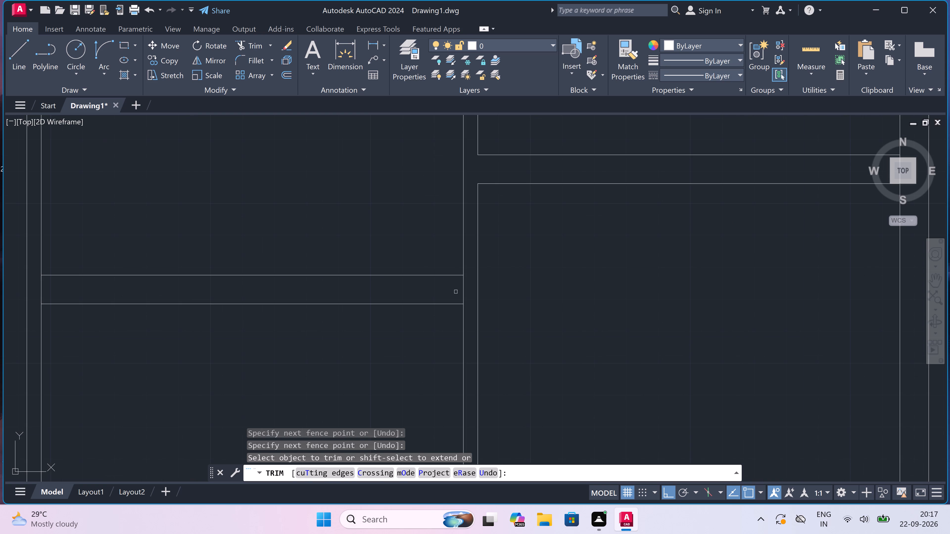
left_click(456, 292)
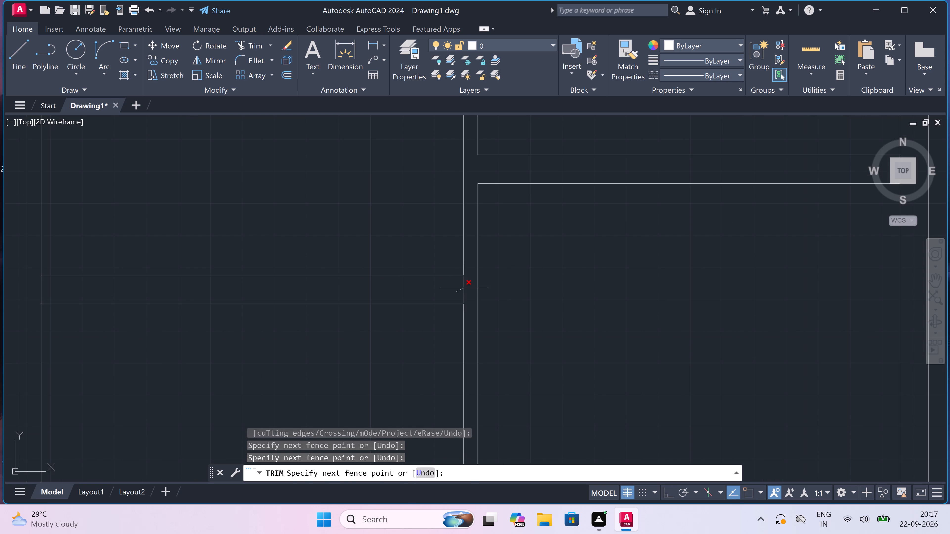
left_click(465, 288)
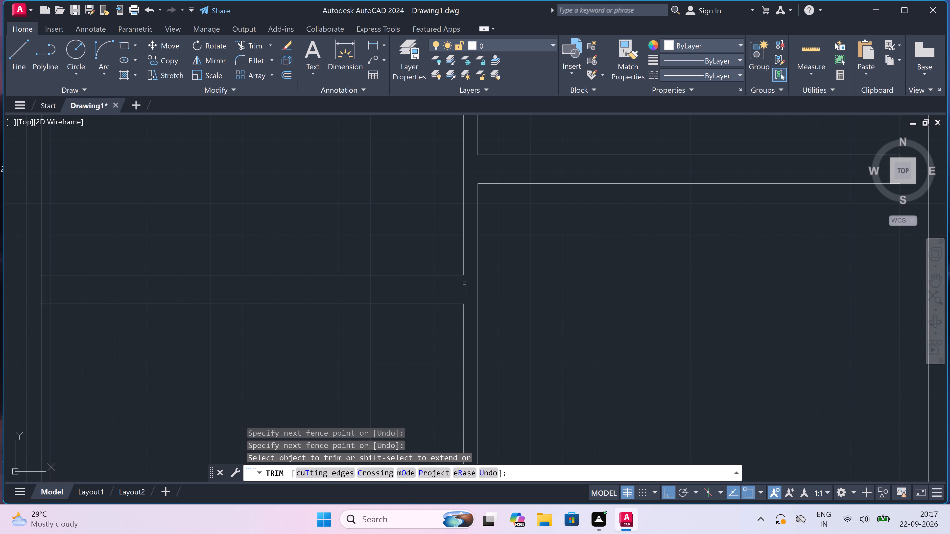
scroll(457, 245, "down", 4)
scroll(441, 230, "up", 3)
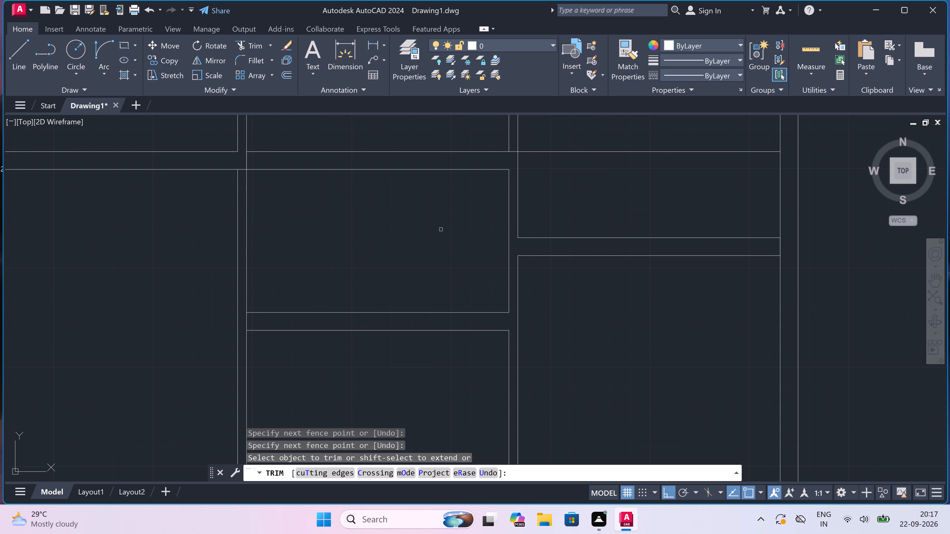
key("Escape")
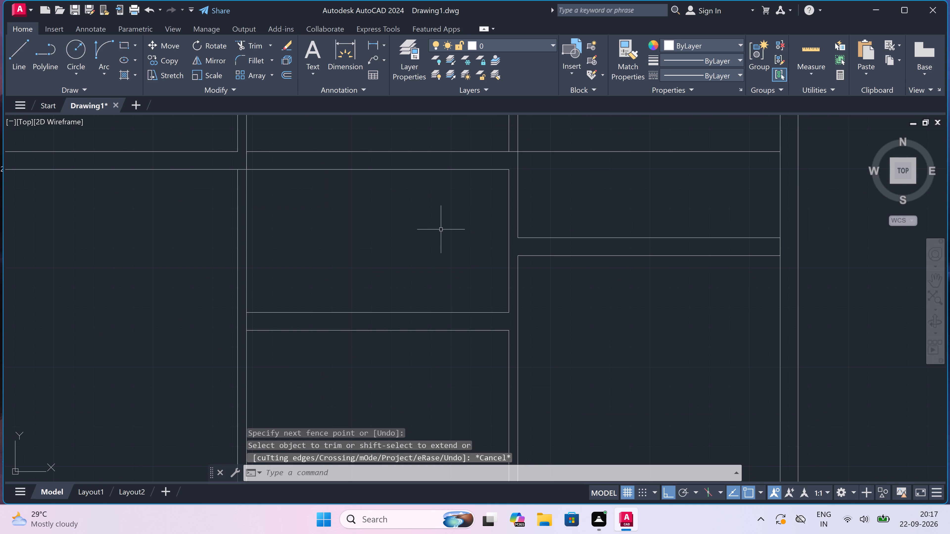
Draw a short vertical line closing the partition end of the right room's 9" wall between its two faces.
key("l")
key("space")
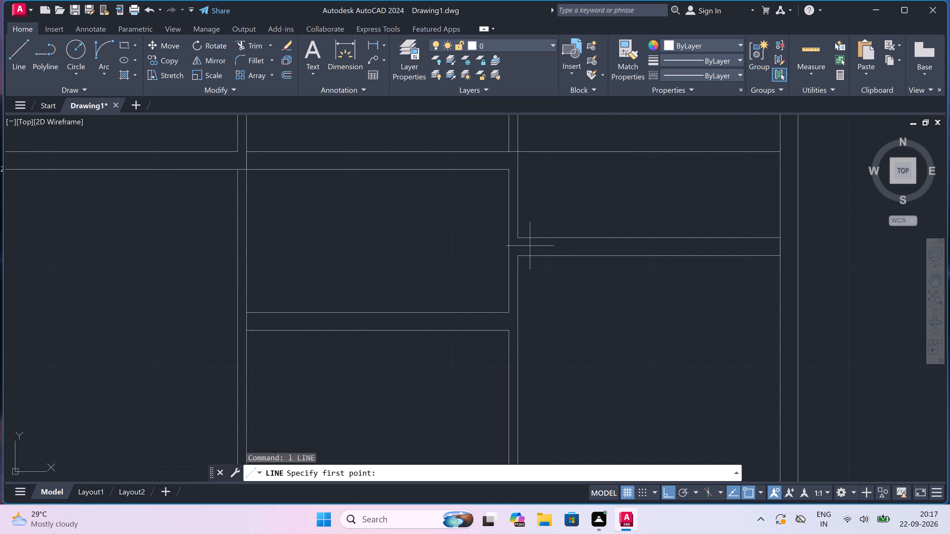
left_click(515, 253)
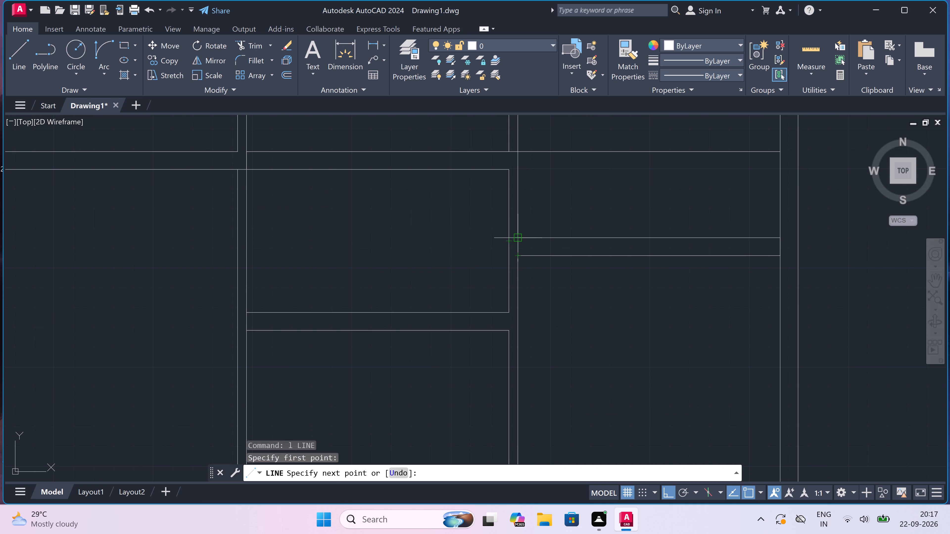
left_click(516, 238)
key("Escape")
Draw a vertical line between the upper and lower corridor walls, a short distance left of the right partition.
key("space")
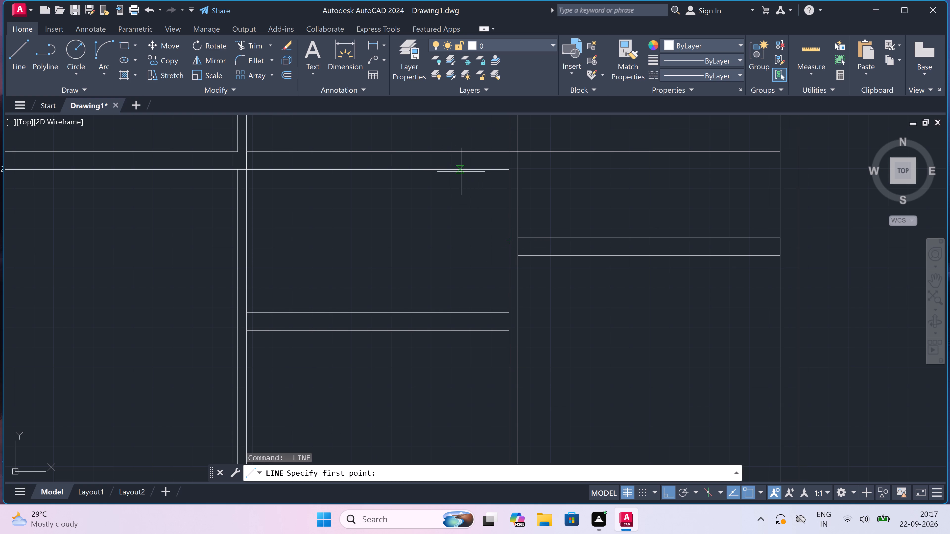
left_click_drag(477, 170, 477, 178)
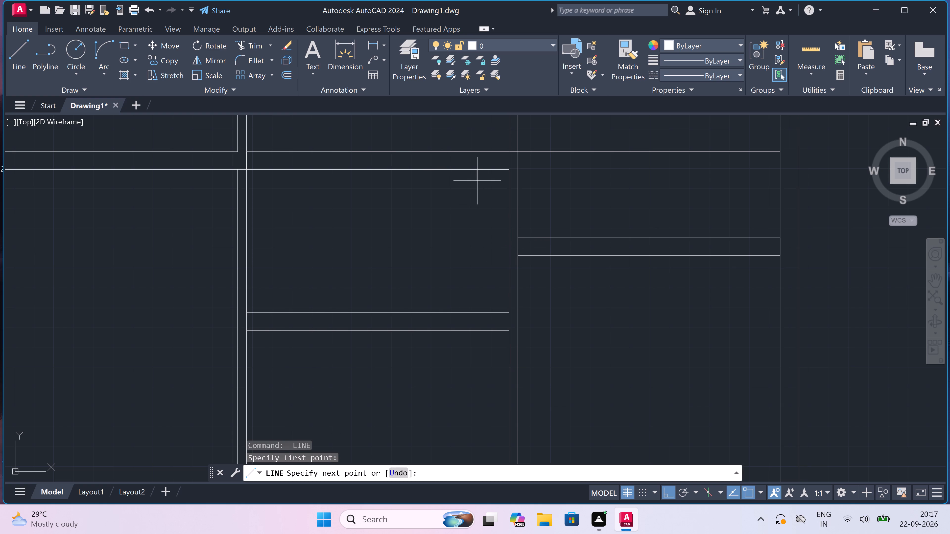
left_click(479, 310)
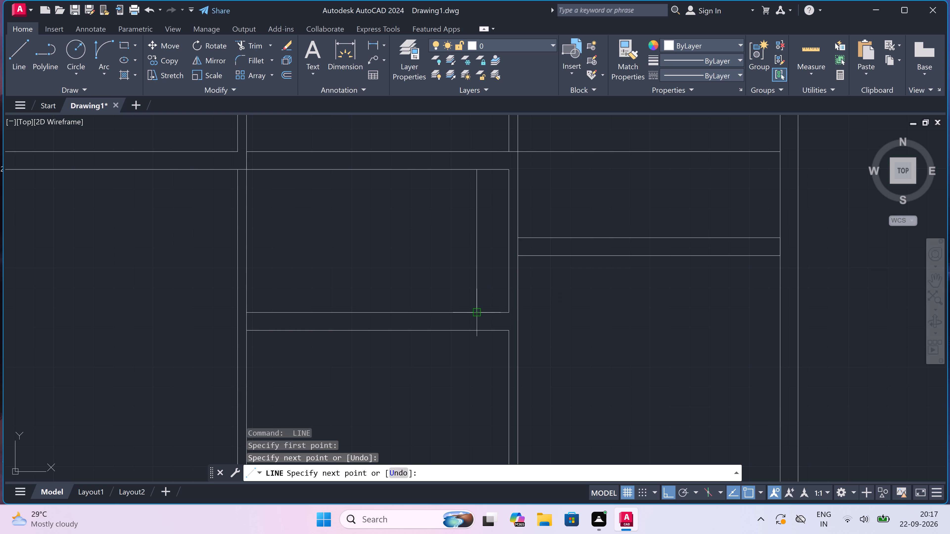
key("Escape")
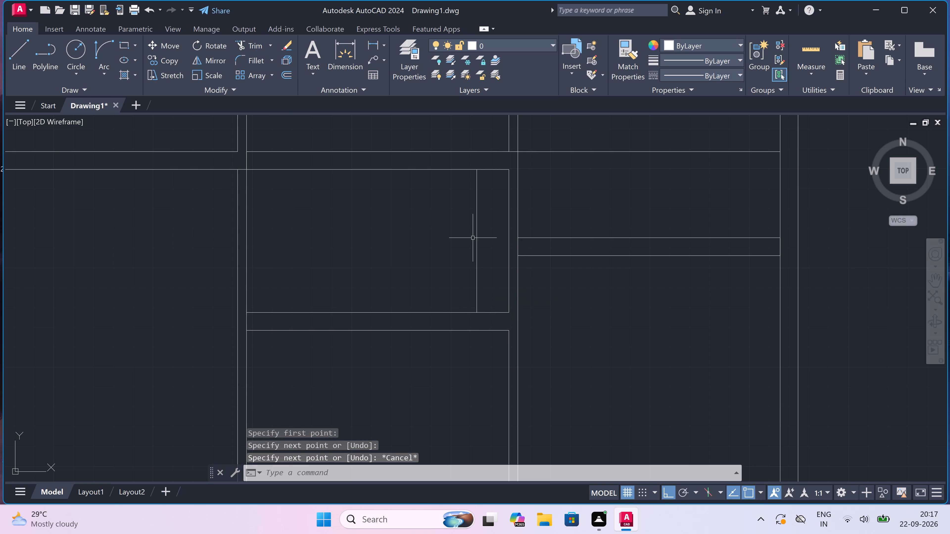
Draw a 9" thick vertical wall 4'3" left of the new vertical line, spacing its faces with two 4.5" segments.
type("l")
key("space")
left_click(473, 238)
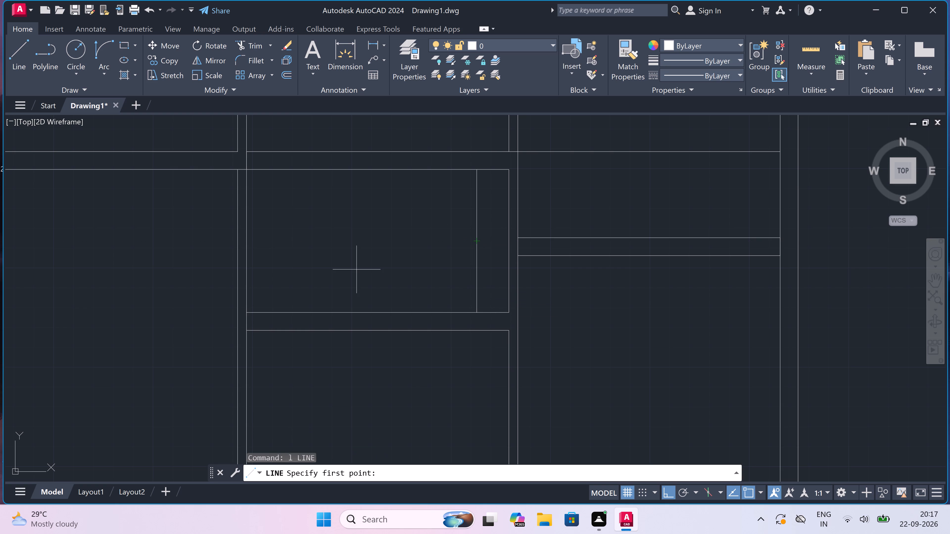
left_click(474, 312)
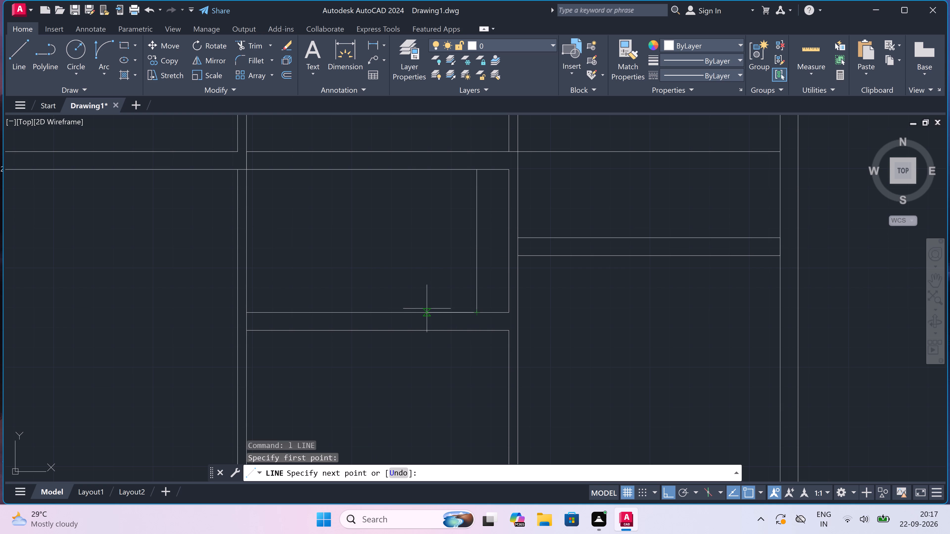
type("4'")
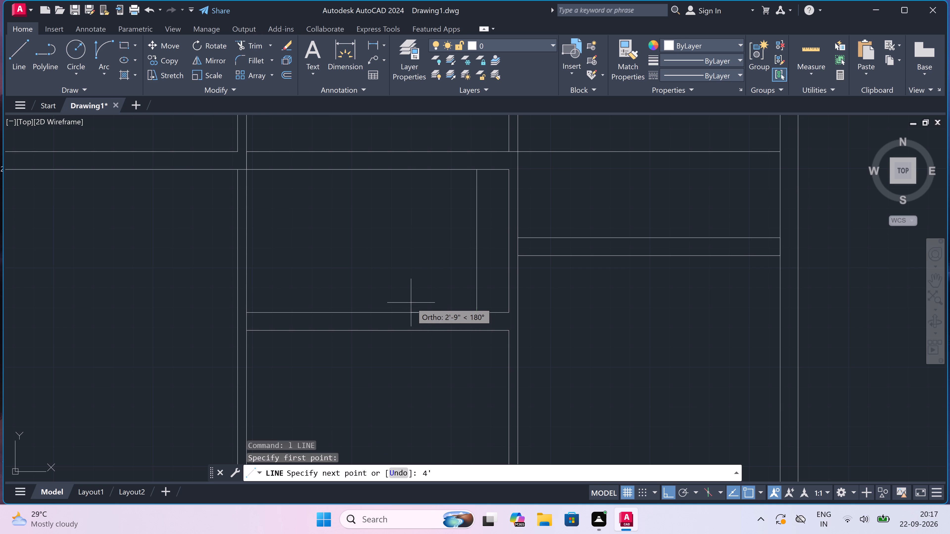
type("3\"")
key("space")
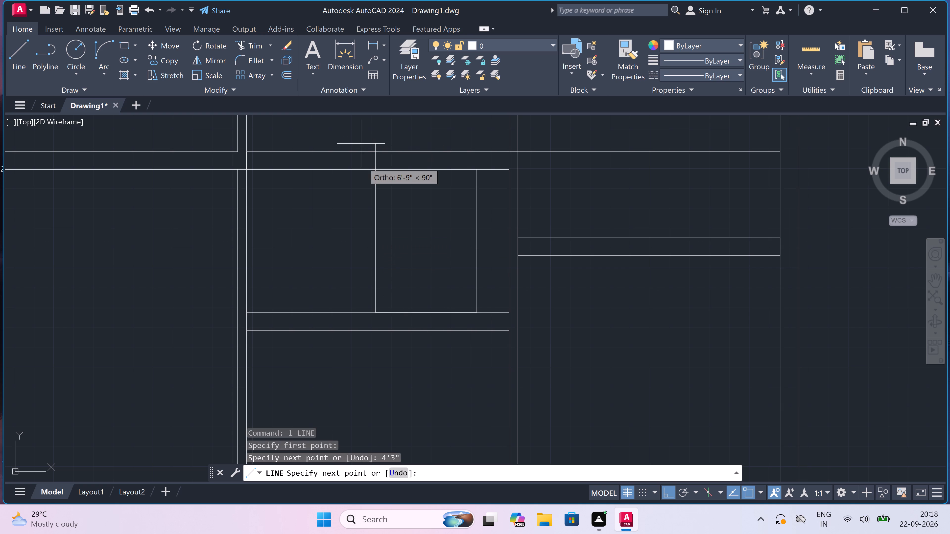
left_click(375, 168)
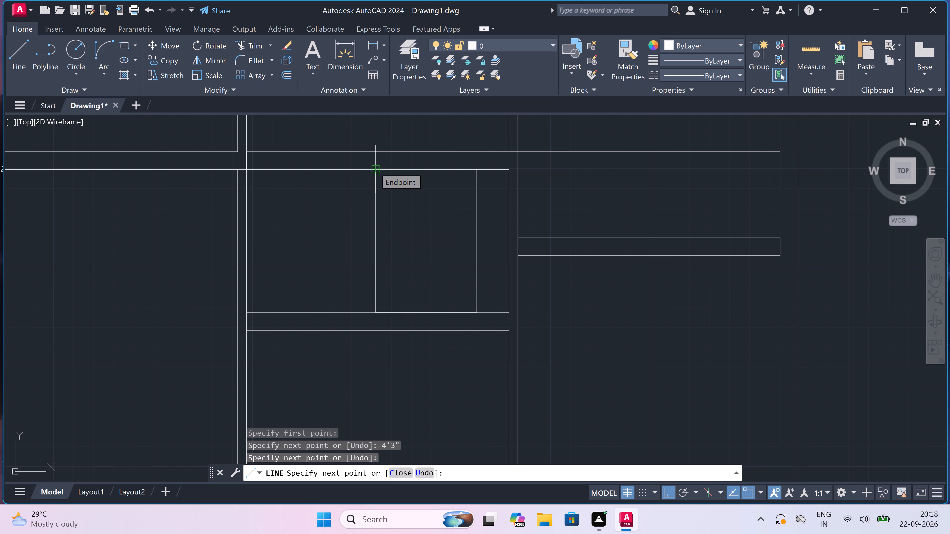
type("4.5\"")
key("space")
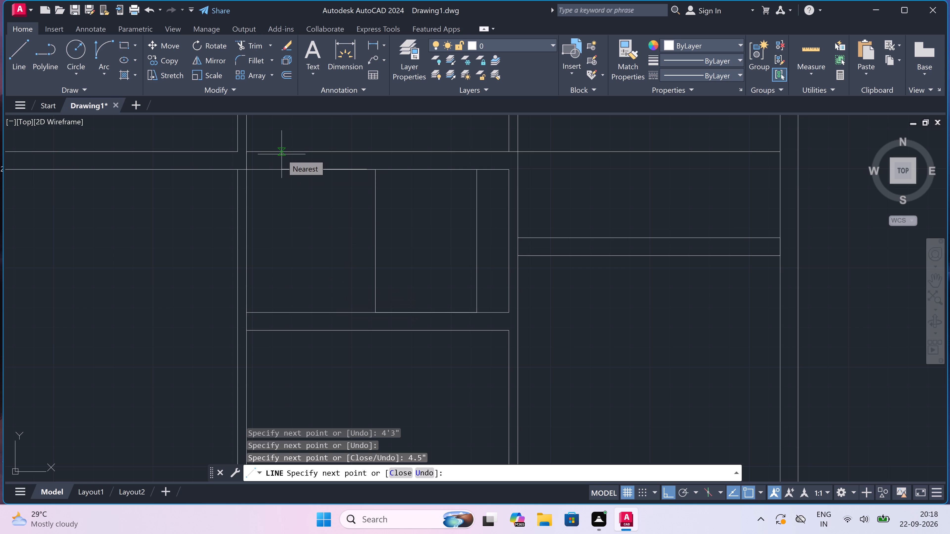
type("4.5\"")
key("space")
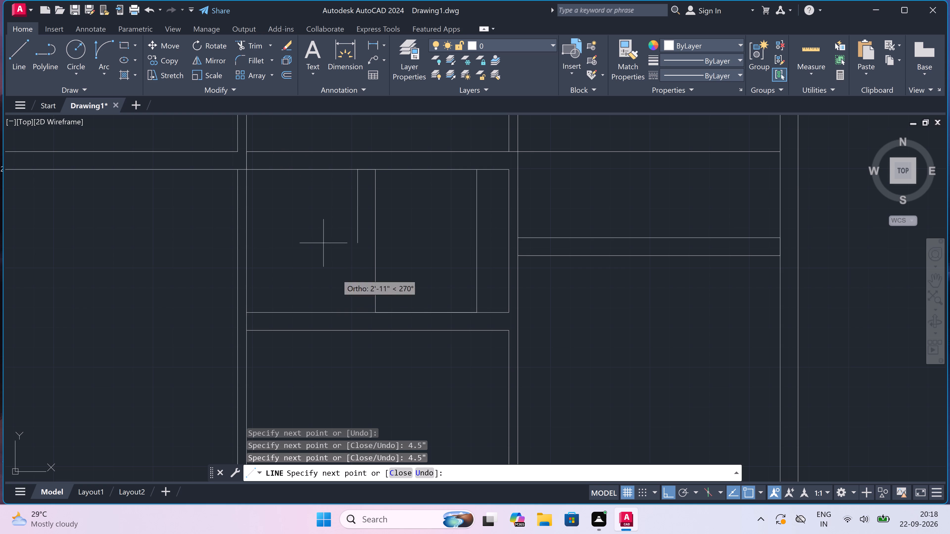
double_click(358, 332)
key("Escape")
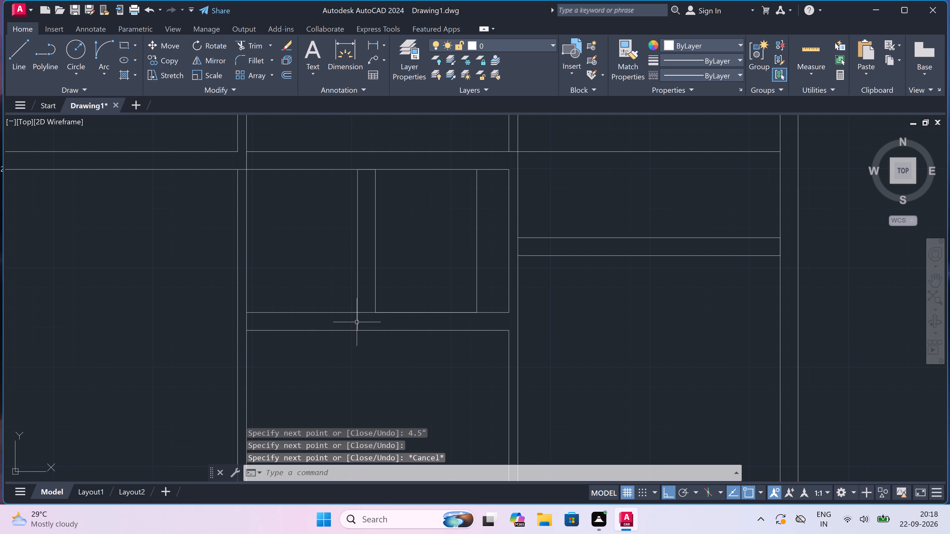
Draw the left door jamb across the lower corridor wall near the left partition, with a 2" stop and a 3' leaf downward.
key("space")
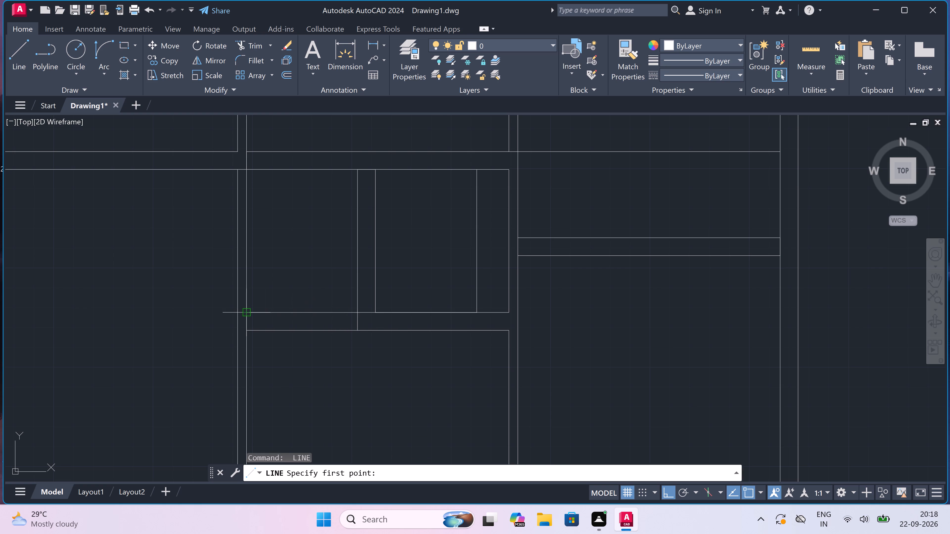
scroll(250, 313, "up", 2)
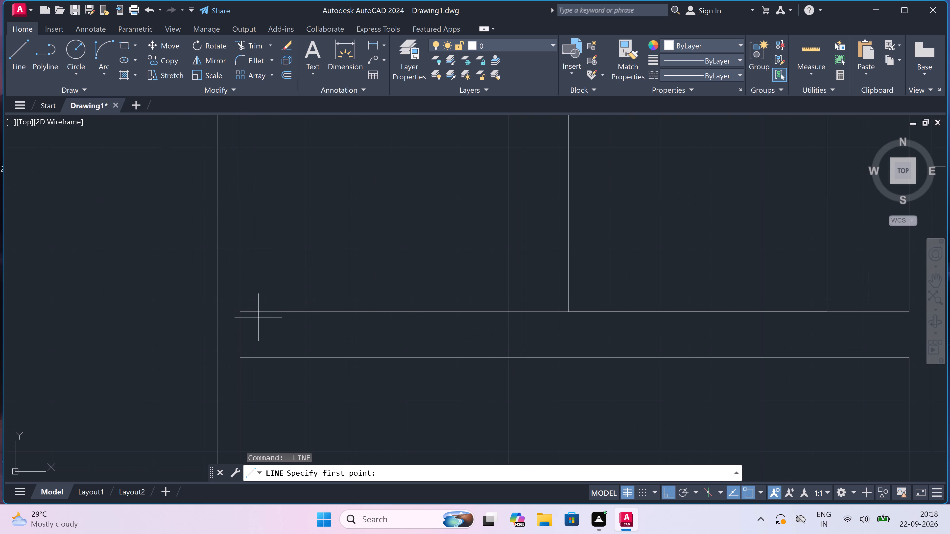
left_click(258, 316)
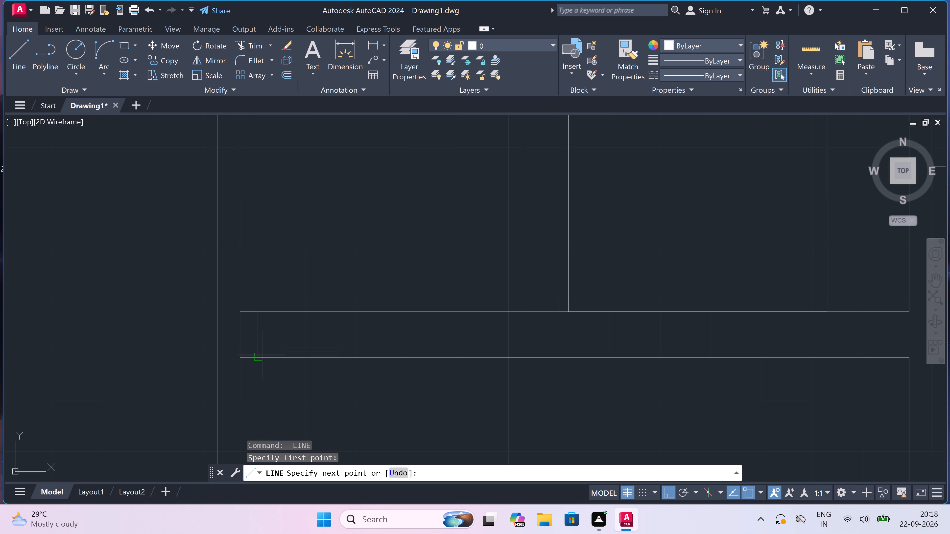
left_click(260, 356)
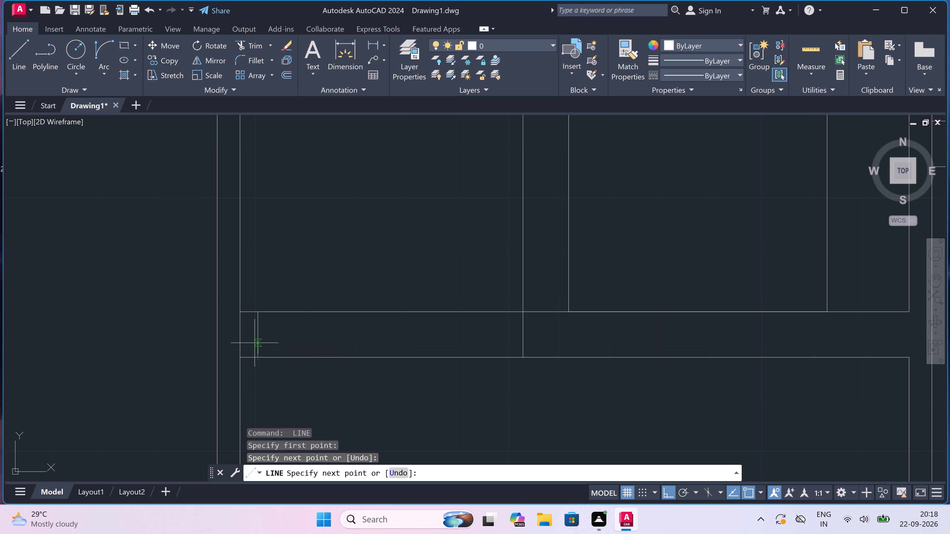
left_click(257, 334)
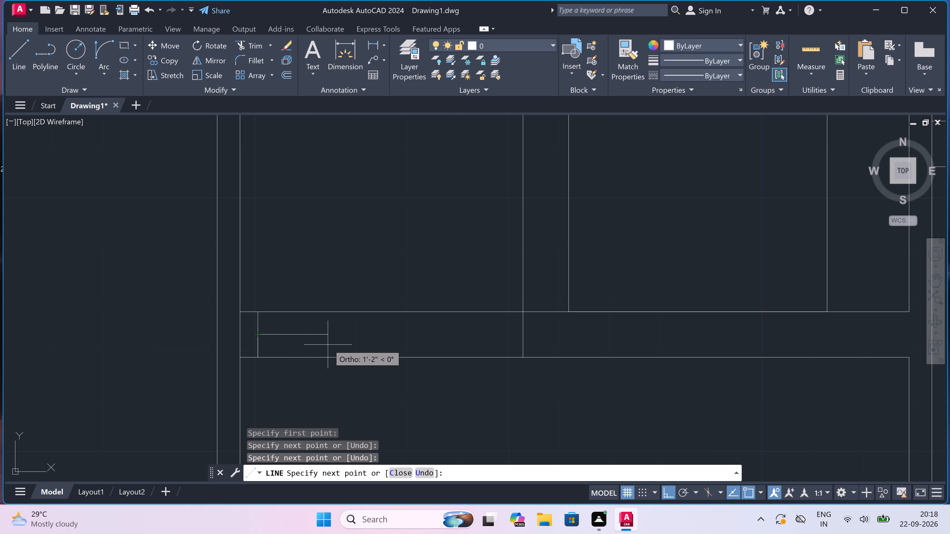
type("2\"")
key("space")
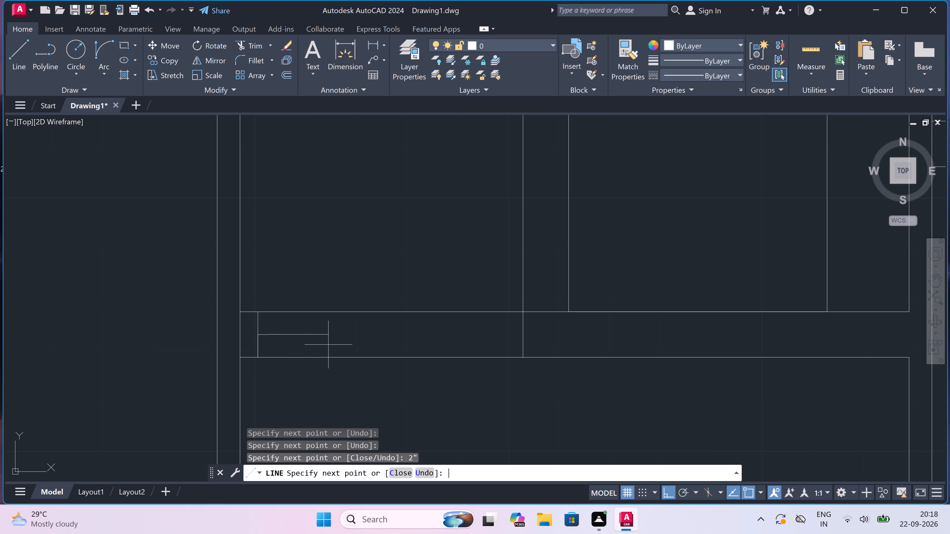
scroll(328, 345, "down", 4)
scroll(317, 391, "up", 3)
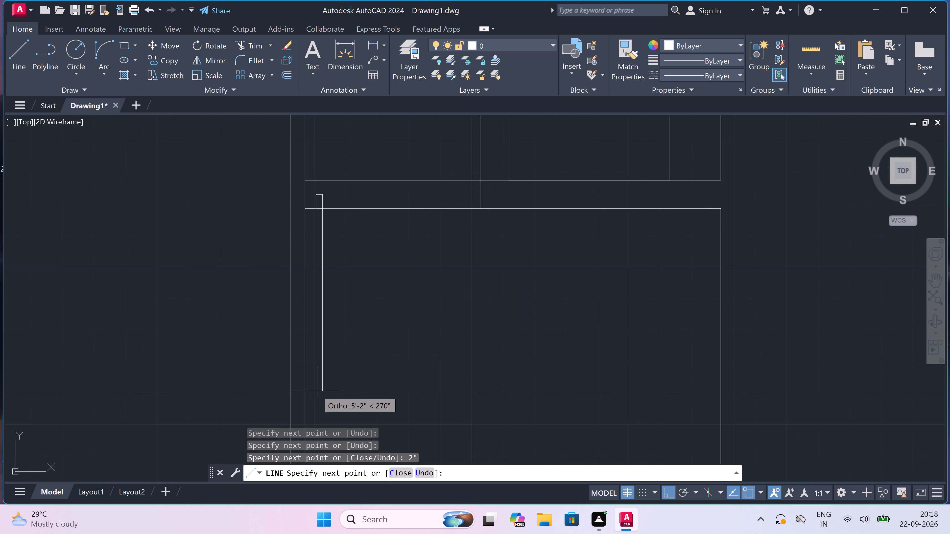
type("3'")
key("space")
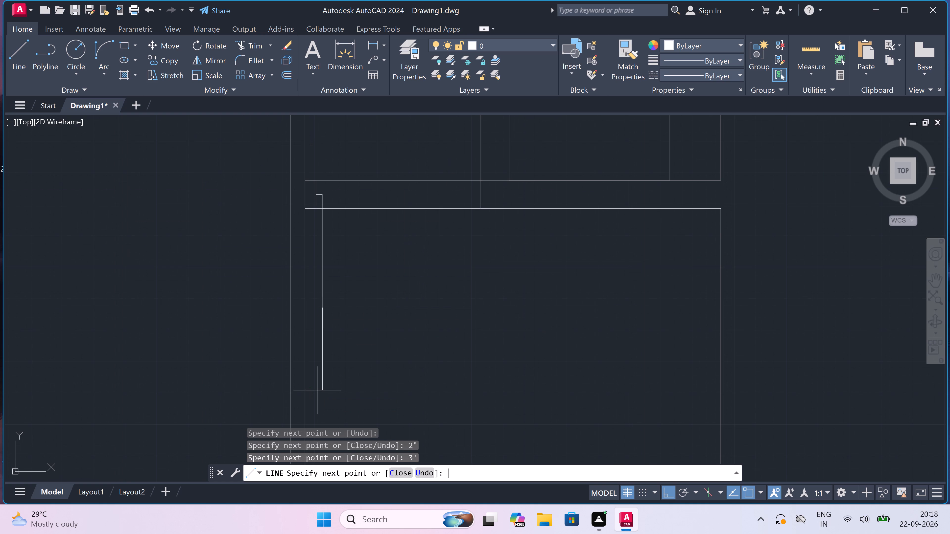
key("Escape")
Draw the right door jamb line across the lower corridor wall, just left of the new 9" vertical wall.
key("space")
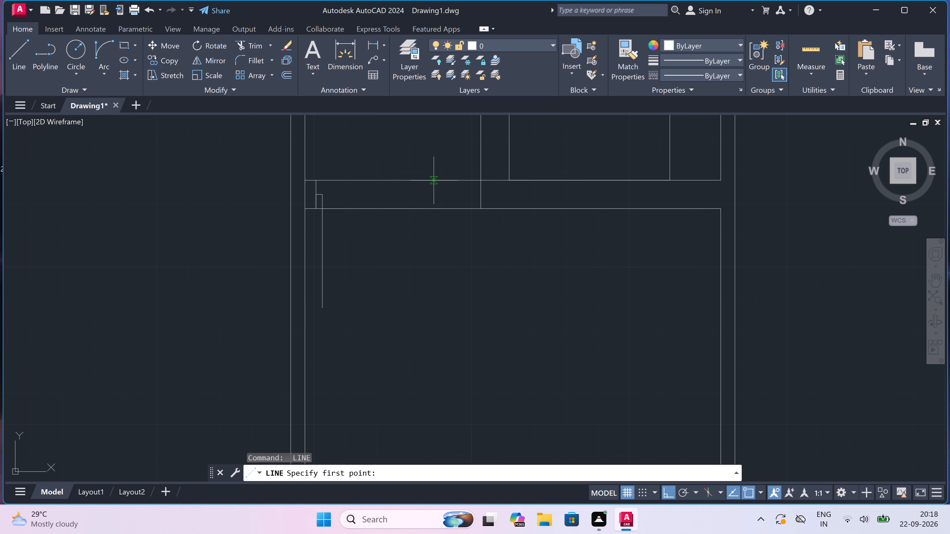
left_click(457, 182)
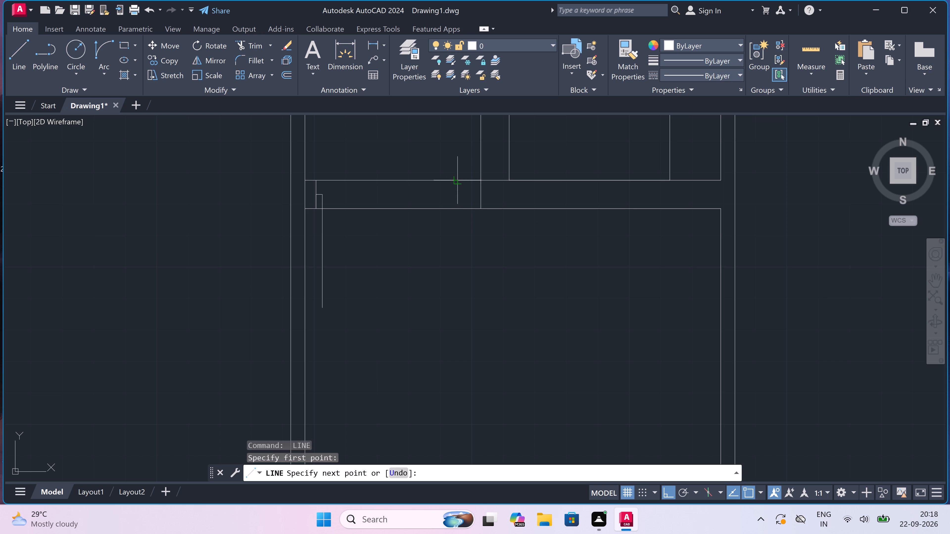
left_click(458, 209)
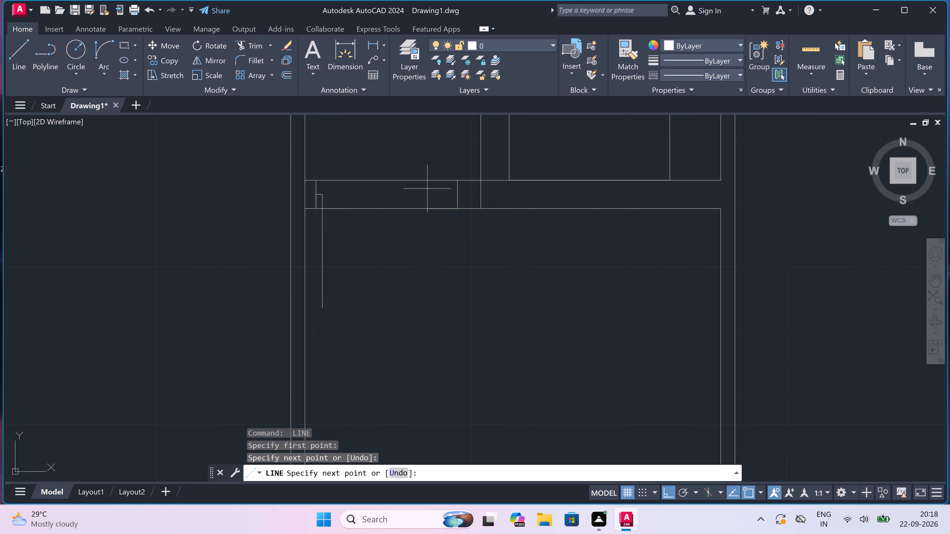
key("Escape")
Move the left jamb, its stop and the door leaf horizontally along the wall, farther from the left partition.
scroll(322, 195, "up", 3)
left_click(322, 173)
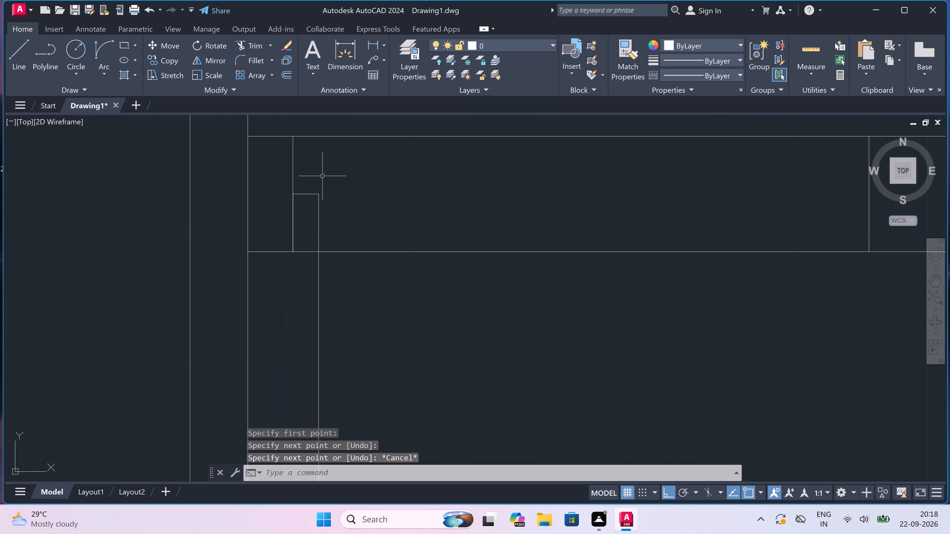
left_click(287, 200)
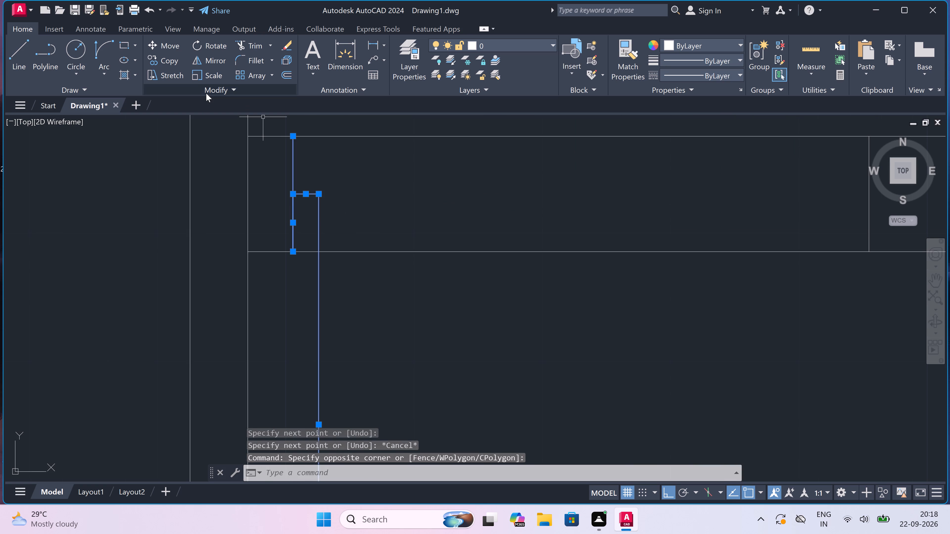
left_click(166, 42)
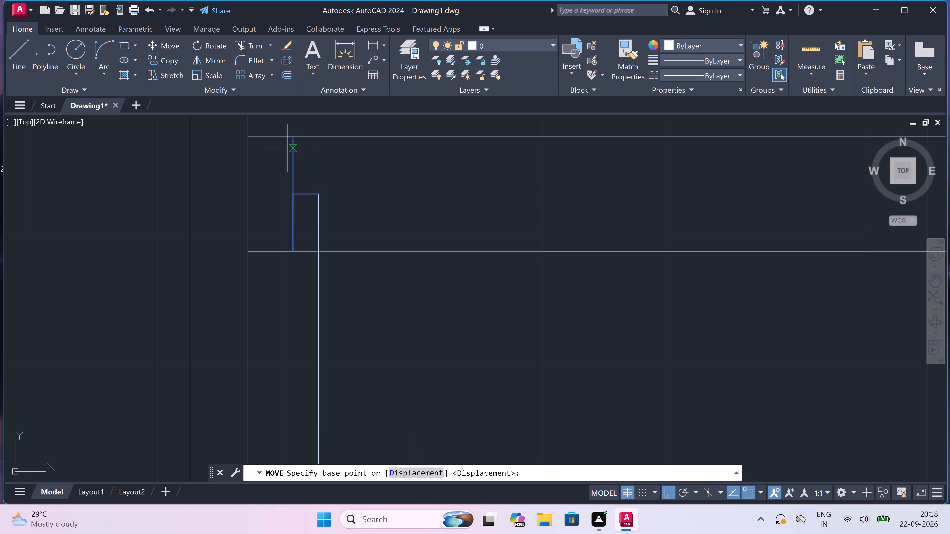
left_click(294, 133)
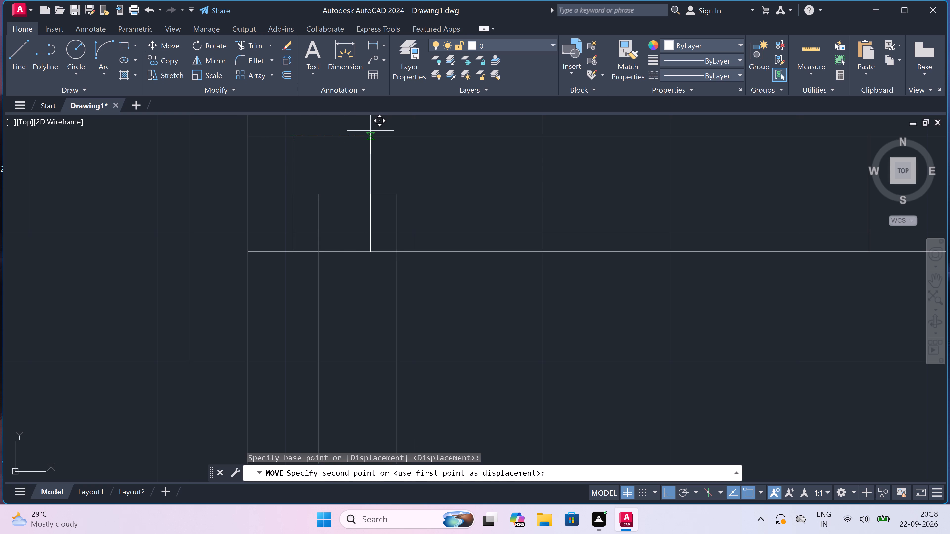
left_click(367, 132)
Draw a 2" door stop from the right jamb's midpoint toward the opening.
scroll(335, 157, "down", 4)
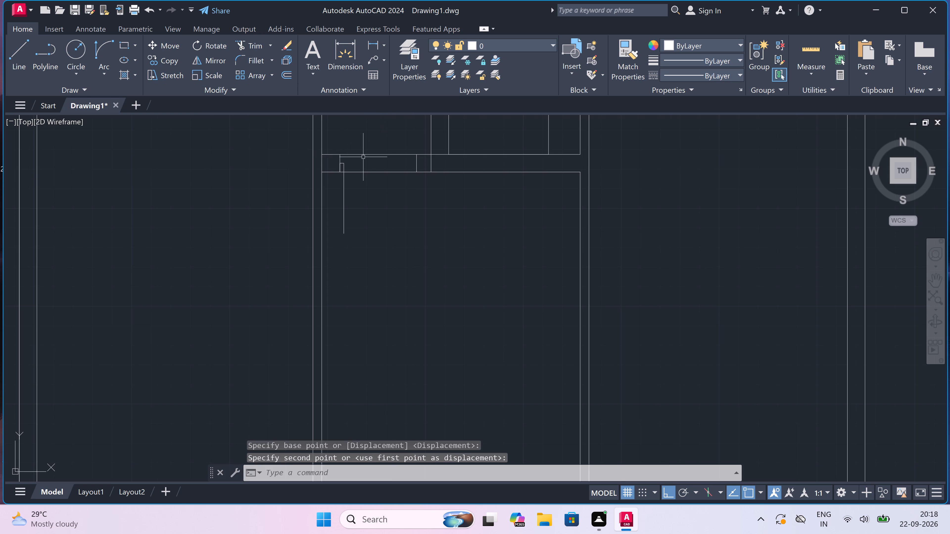
scroll(399, 150, "up", 2)
key("l")
key("space")
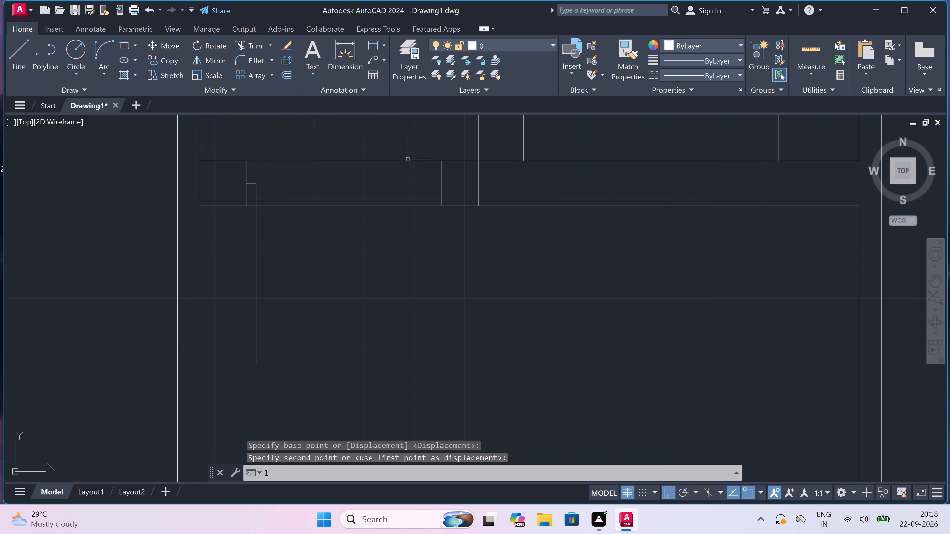
left_click(441, 182)
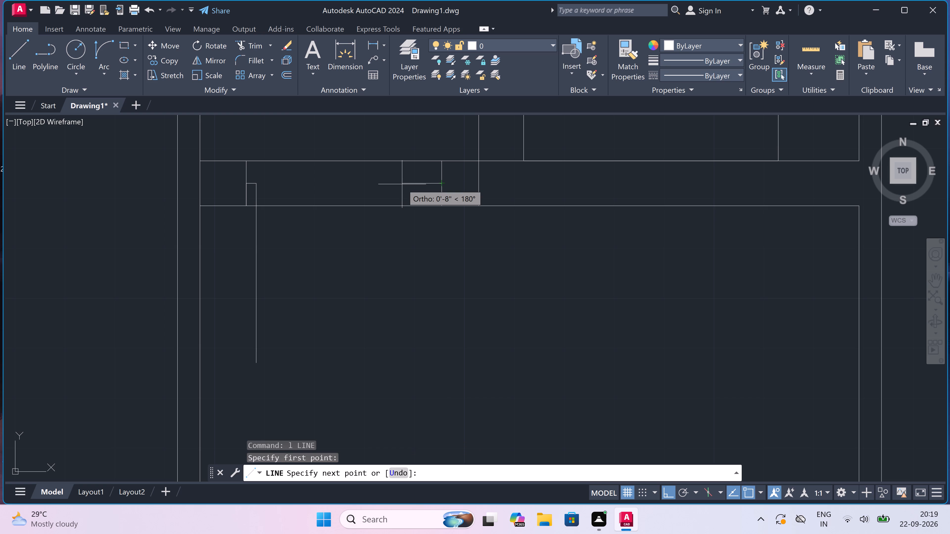
type("2\"")
key("space")
key("Escape")
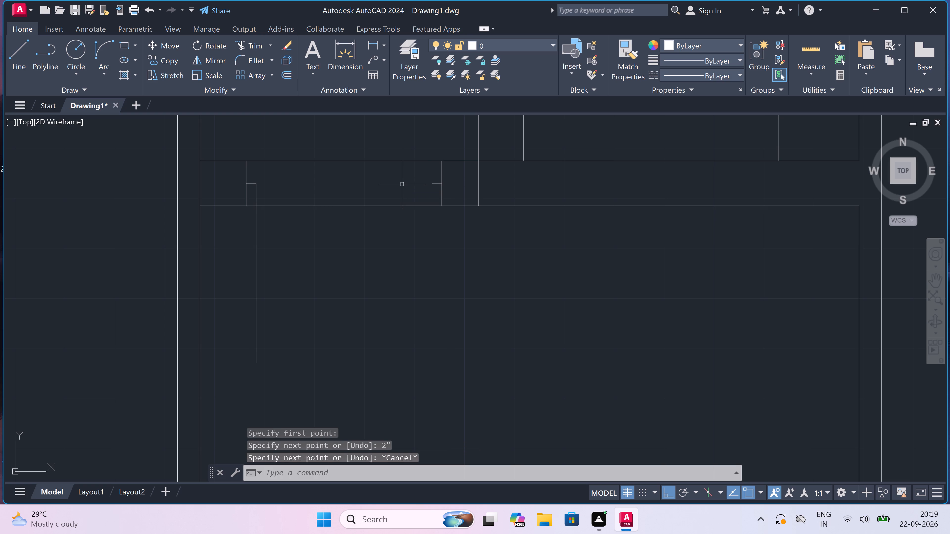
Draw the door swing arc from the leaf's lower end to the tip of the right jamb's stop.
left_click(104, 52)
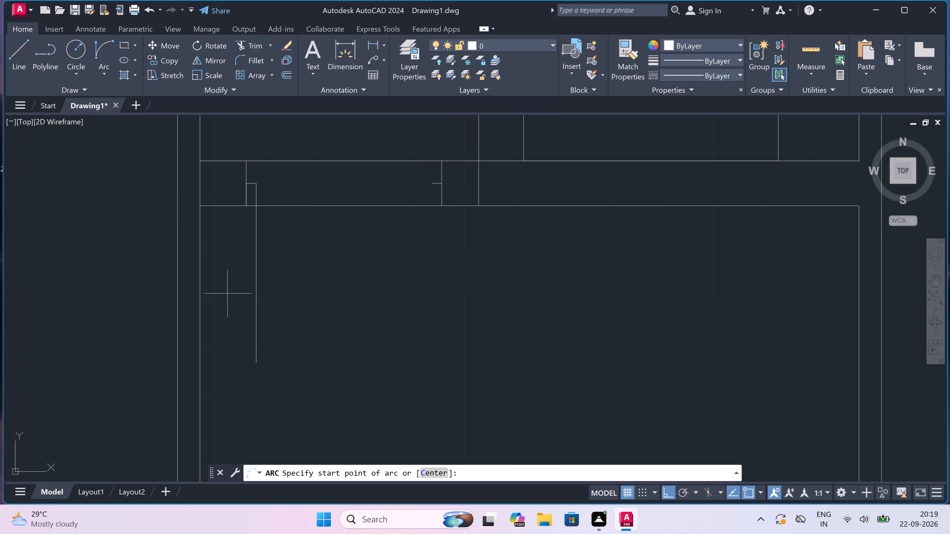
left_click_drag(252, 362, 266, 350)
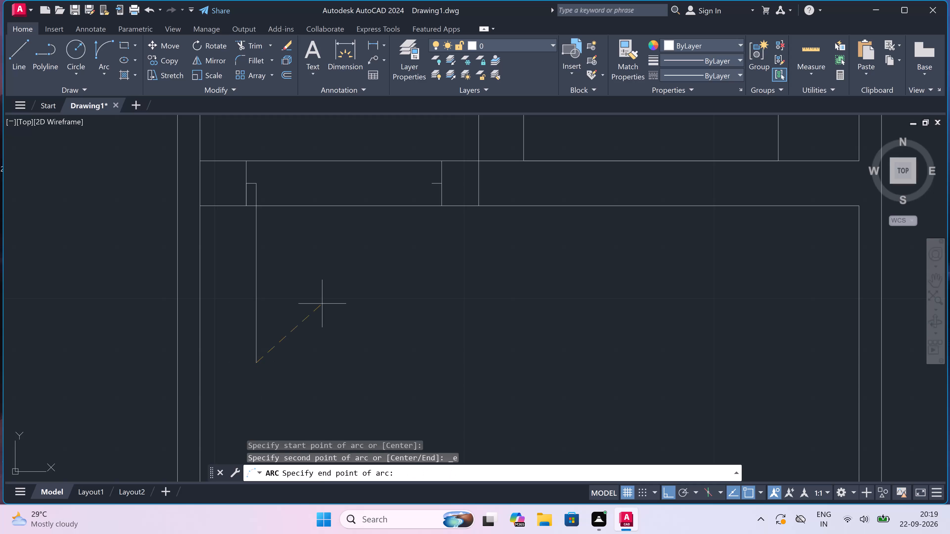
left_click(428, 182)
left_click(483, 277)
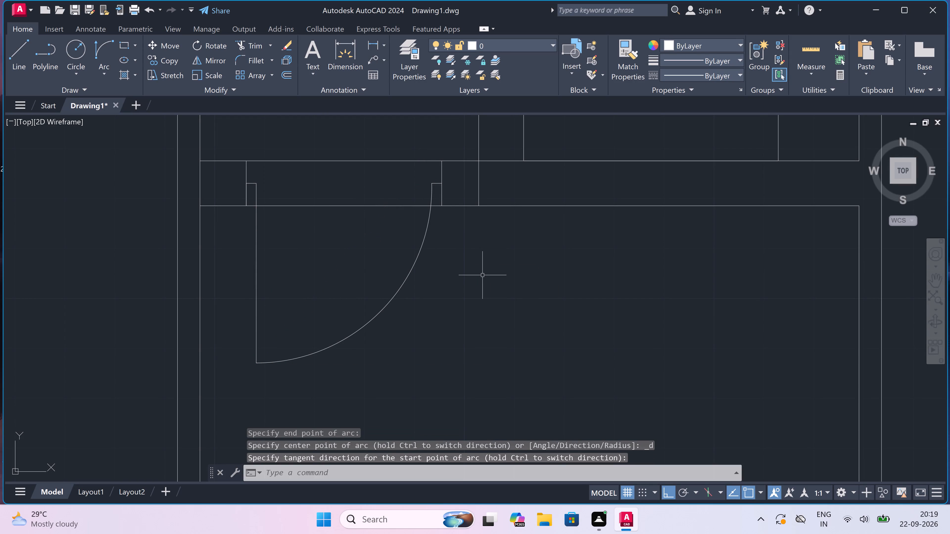
Trim both faces of the lower corridor wall between the new door's jambs to open the doorway.
key("t")
key("r")
key("space")
scroll(404, 233, "down", 2)
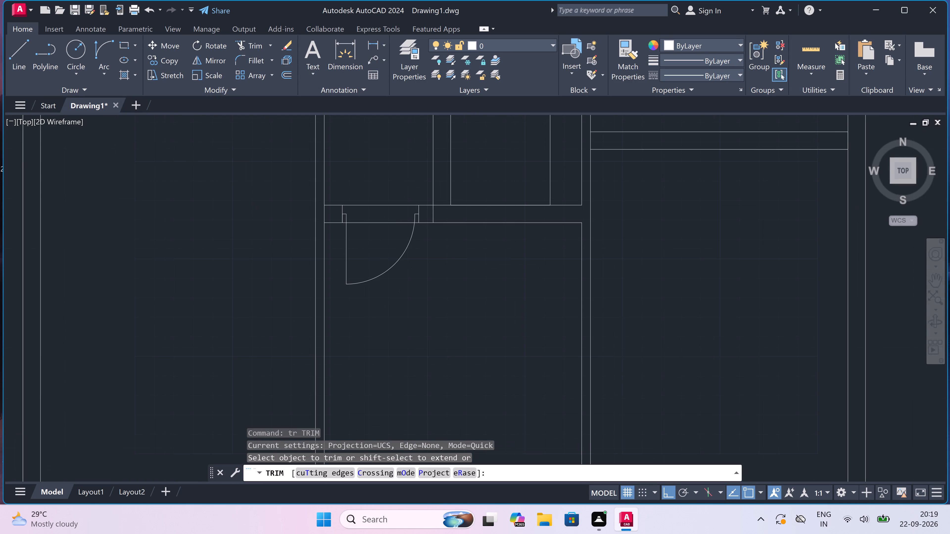
left_click(381, 234)
left_click(372, 190)
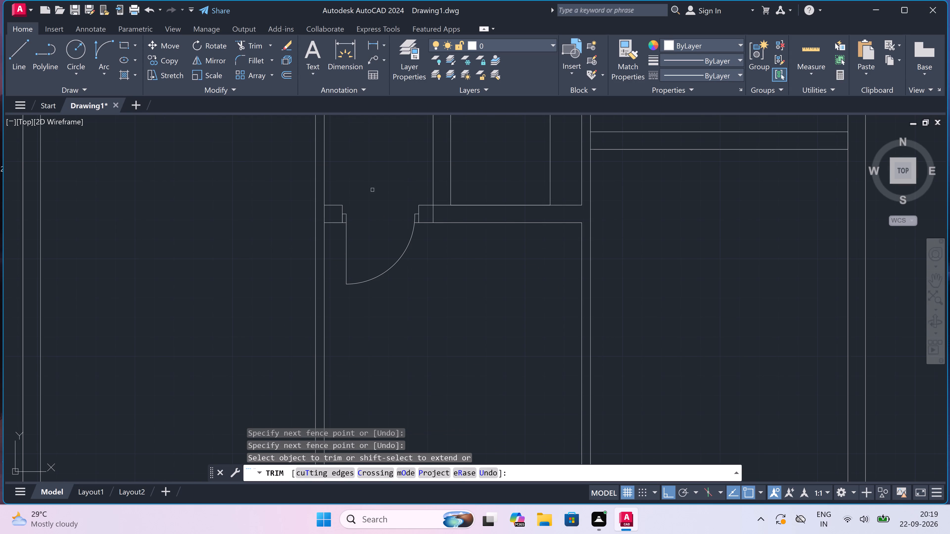
Trim the lines crossing the lower corridor wall's junctions with the left partition and the 9" vertical wall.
left_click(323, 215)
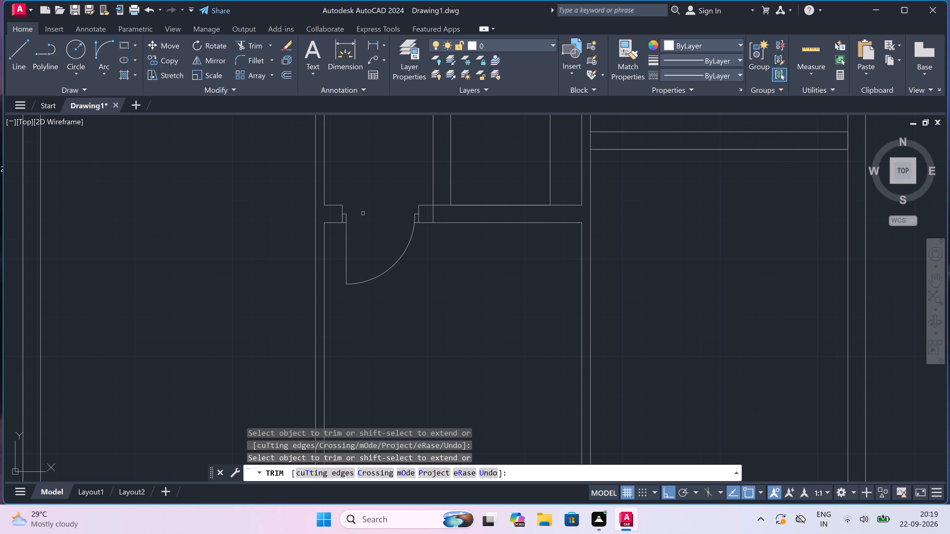
left_click(432, 212)
left_click(438, 207)
scroll(434, 212, "down", 3)
Trim the small right room's upper and lower wall lines beyond its right side, plus the adjoining partition face.
scroll(453, 170, "up", 2)
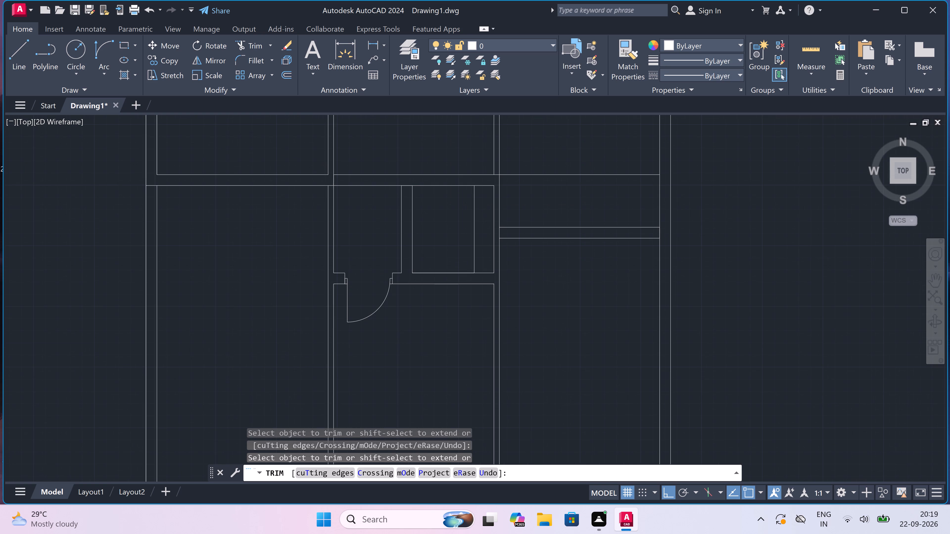
left_click(485, 185)
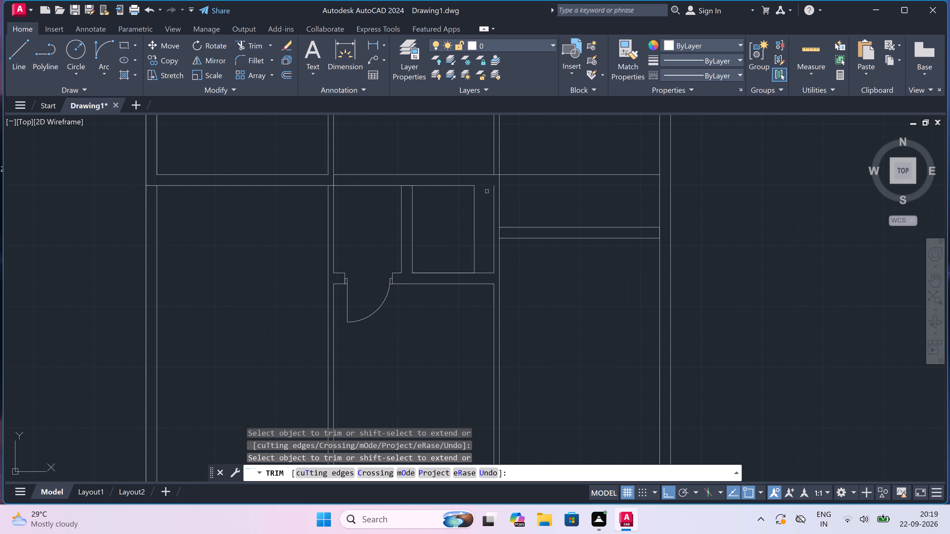
left_click(496, 208)
left_click(484, 271)
key("Escape")
Draw lines from the small room's upper right corner about 4" outward, down, and back to its lower right corner.
type("l")
key("space")
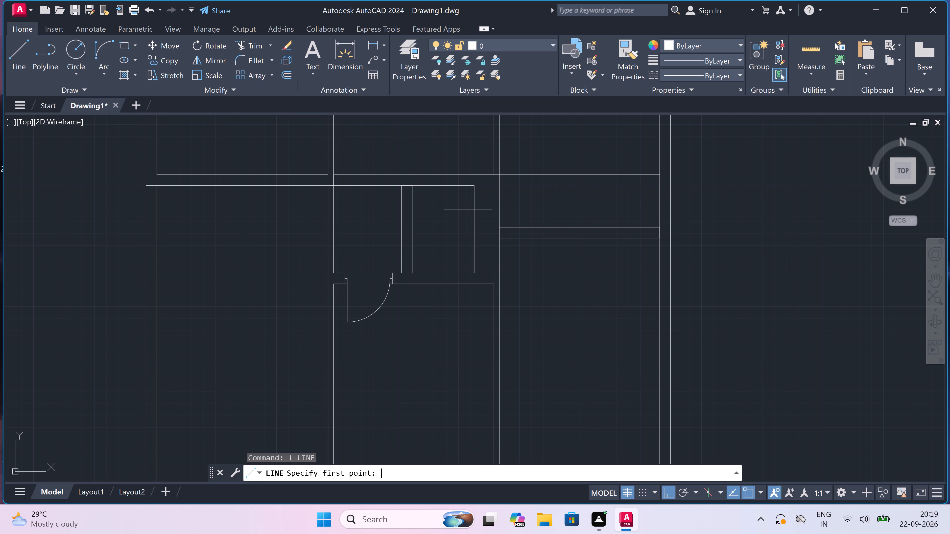
scroll(467, 197, "up", 2)
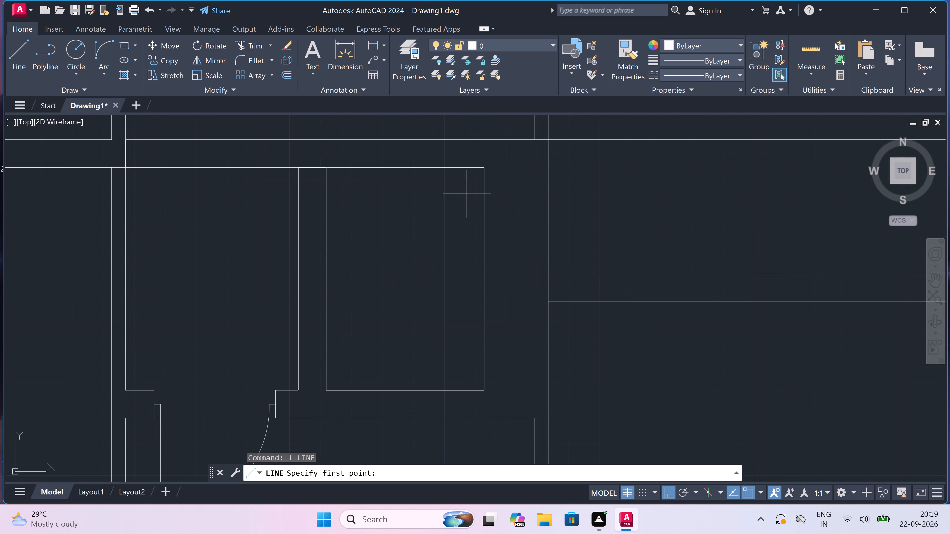
left_click(485, 166)
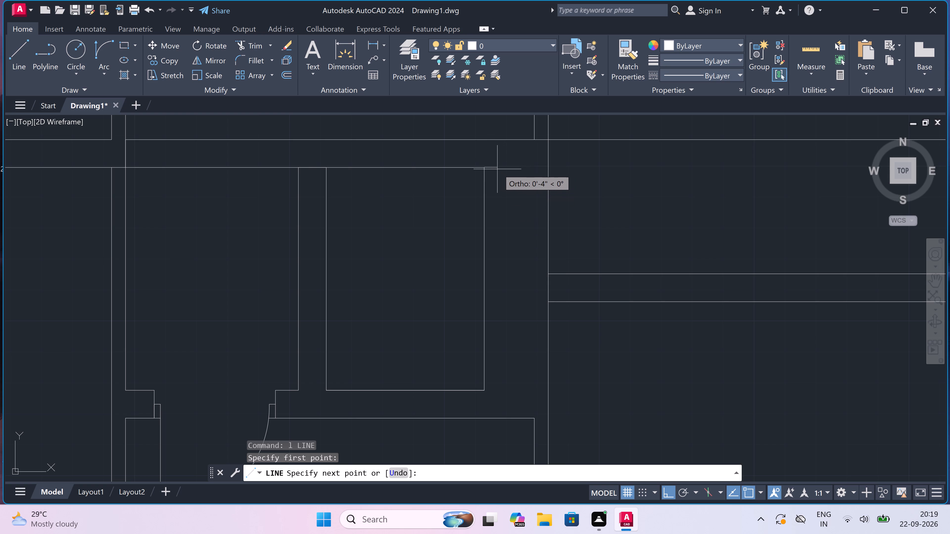
left_click(498, 169)
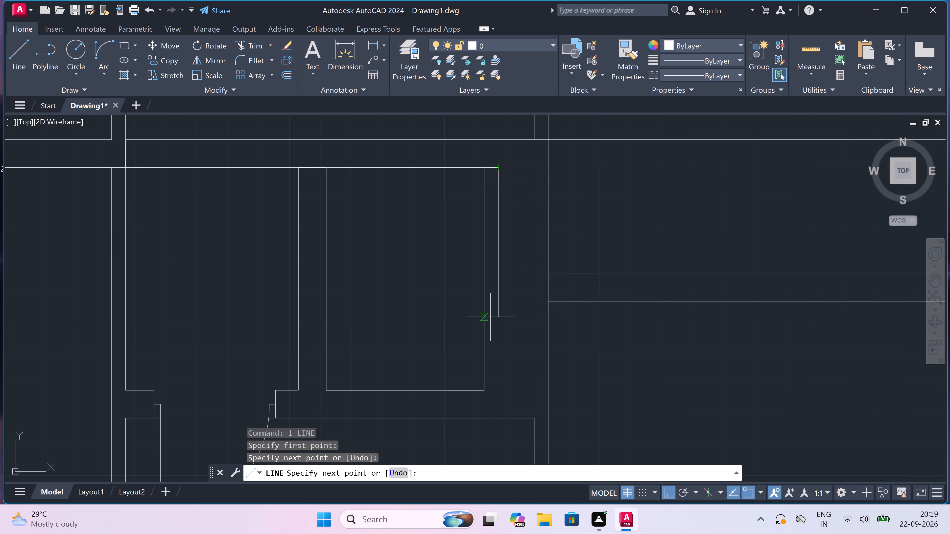
scroll(489, 422, "up", 2)
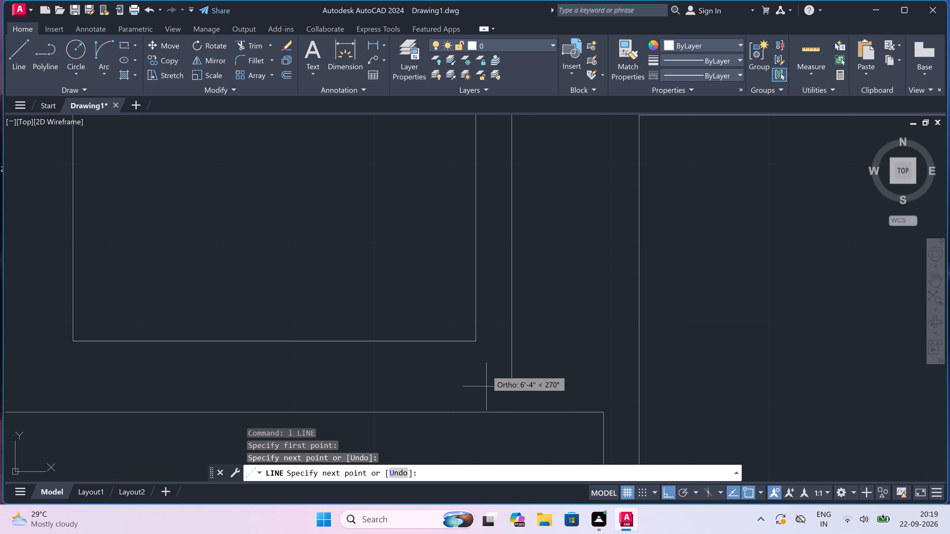
left_click(509, 340)
left_click(475, 344)
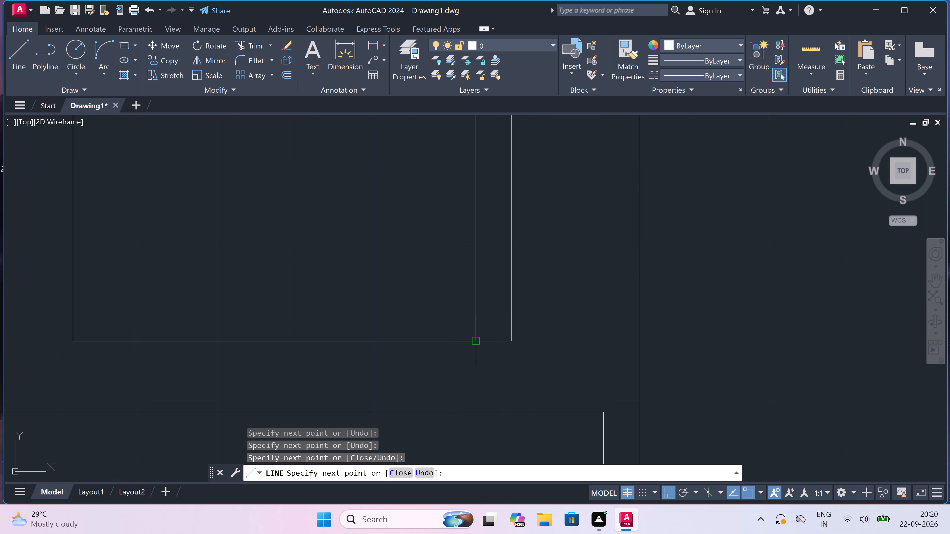
key("Escape")
Trim away the small room's former right side line inside the new one.
type("tr")
key("space")
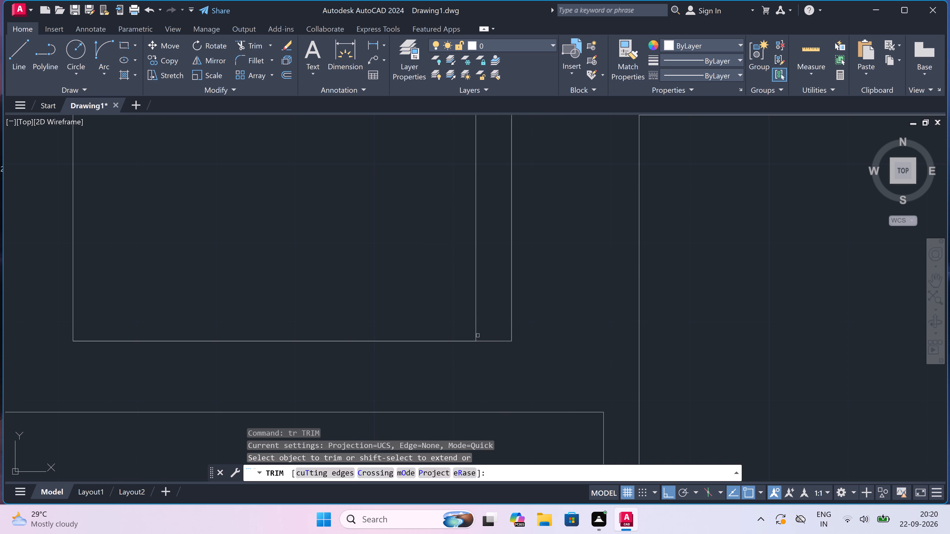
left_click_drag(489, 299, 479, 299)
left_click(420, 302)
Trim the upper cross wall's lower face between the two faces of the 9" vertical wall.
scroll(420, 302, "down", 4)
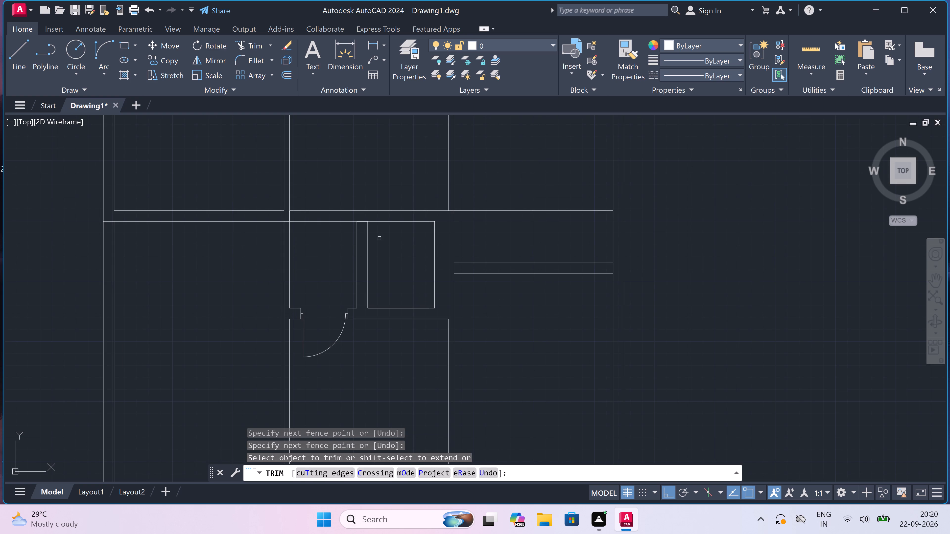
double_click(361, 222)
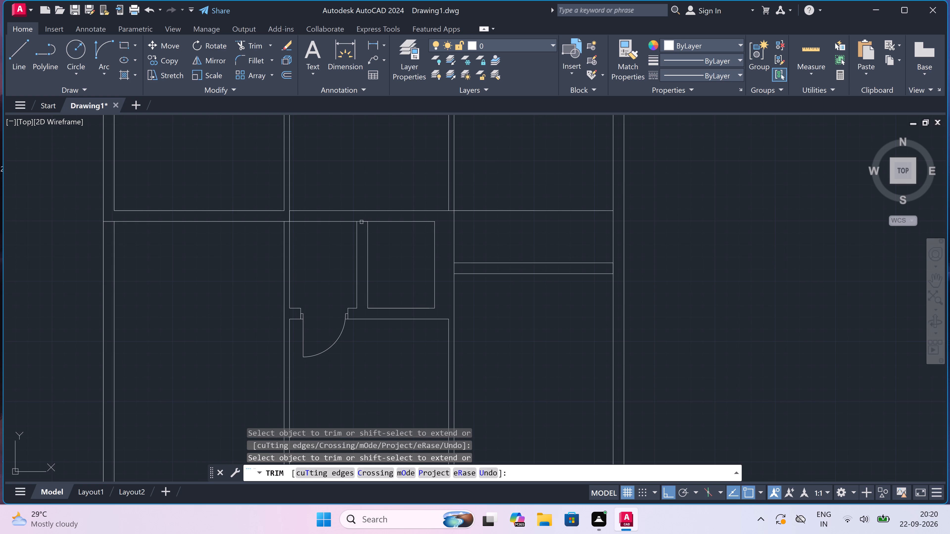
double_click(361, 221)
scroll(361, 222, "up", 3)
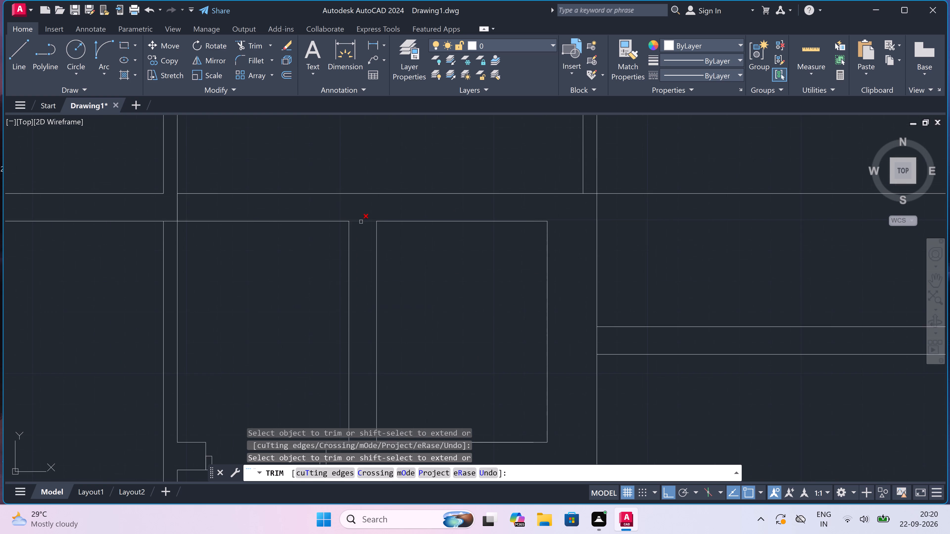
double_click(361, 222)
key("Escape")
Draw two horizontal jamb lines across the 9" vertical wall, one near its upper end and one near its lower end.
scroll(361, 222, "down", 2)
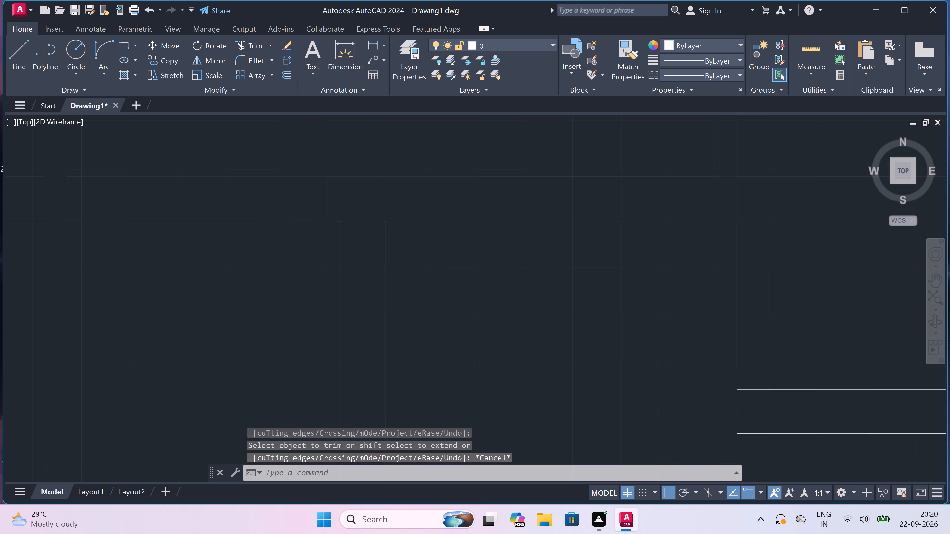
scroll(361, 222, "down", 1)
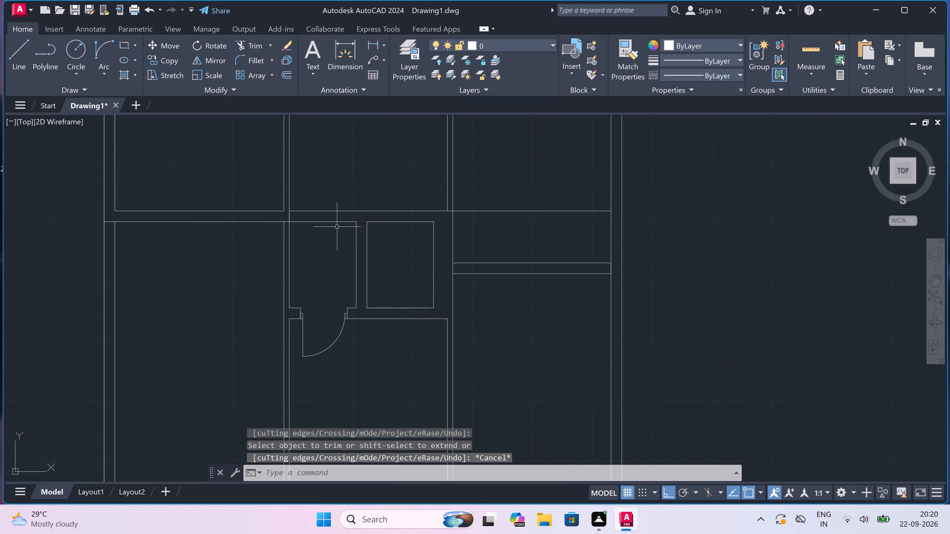
scroll(320, 232, "down", 2)
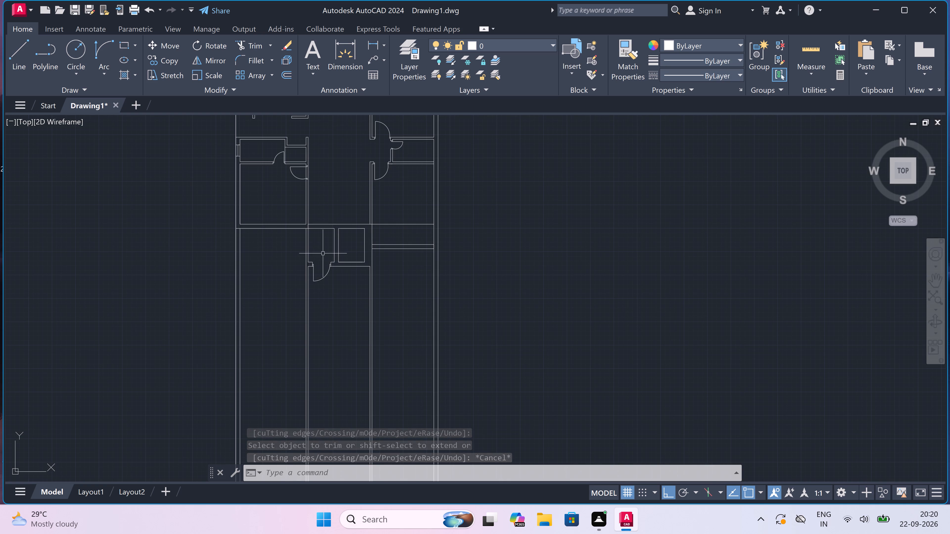
scroll(304, 223, "up", 3)
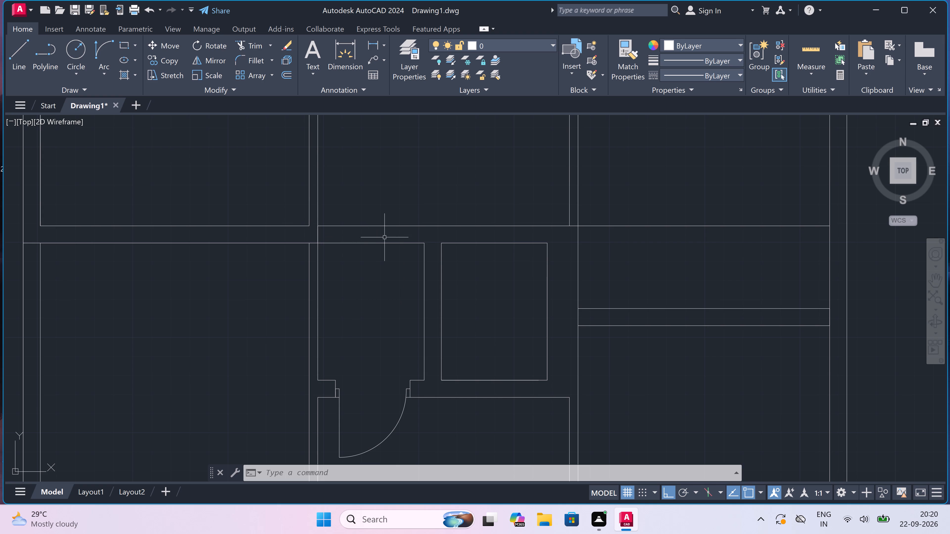
scroll(384, 237, "down", 1)
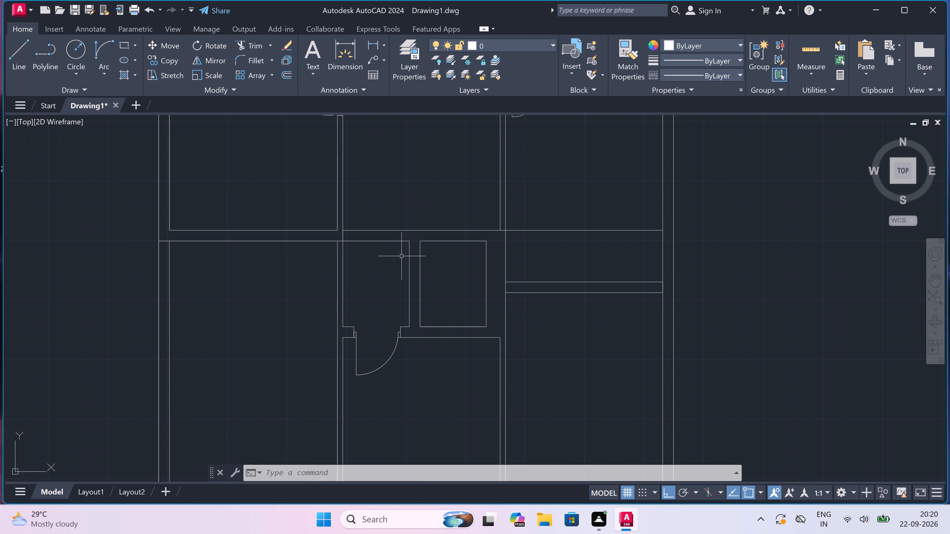
type("l")
key("space")
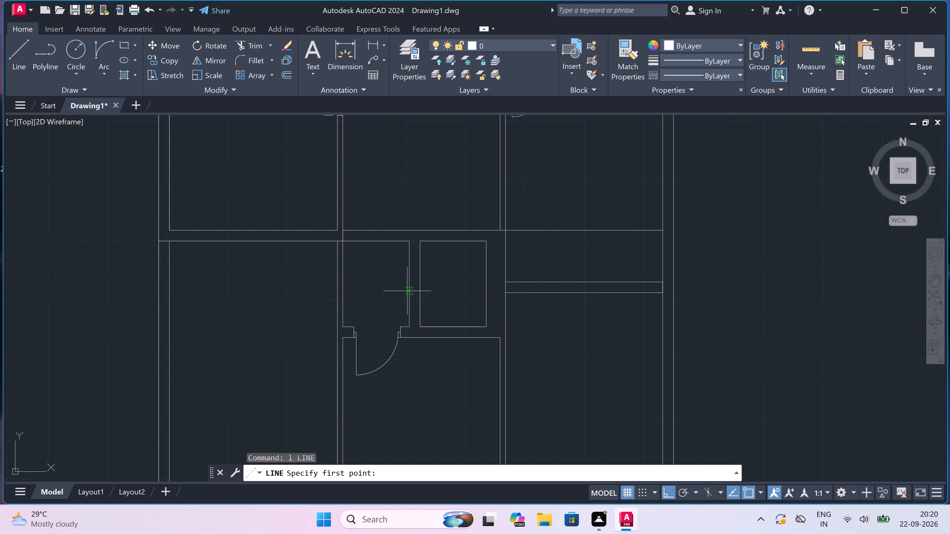
scroll(405, 253, "up", 1)
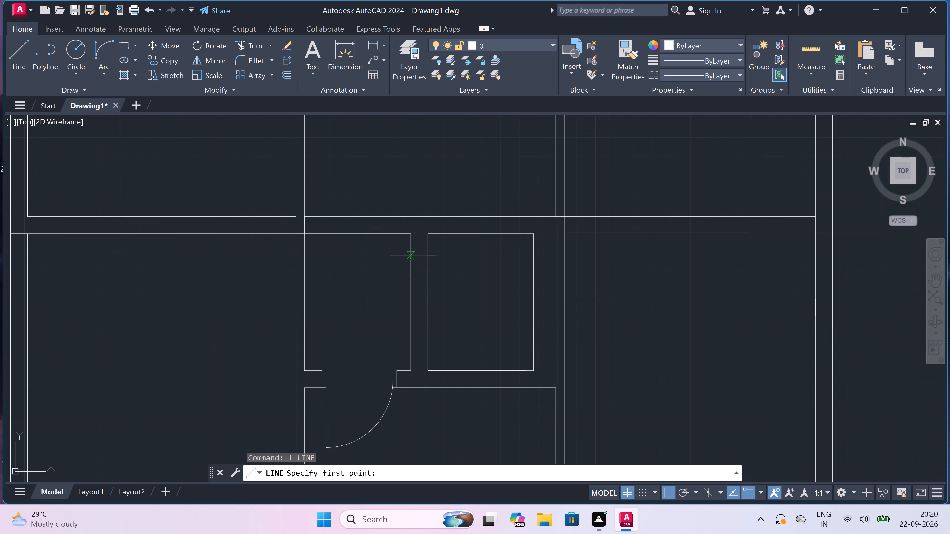
left_click(411, 264)
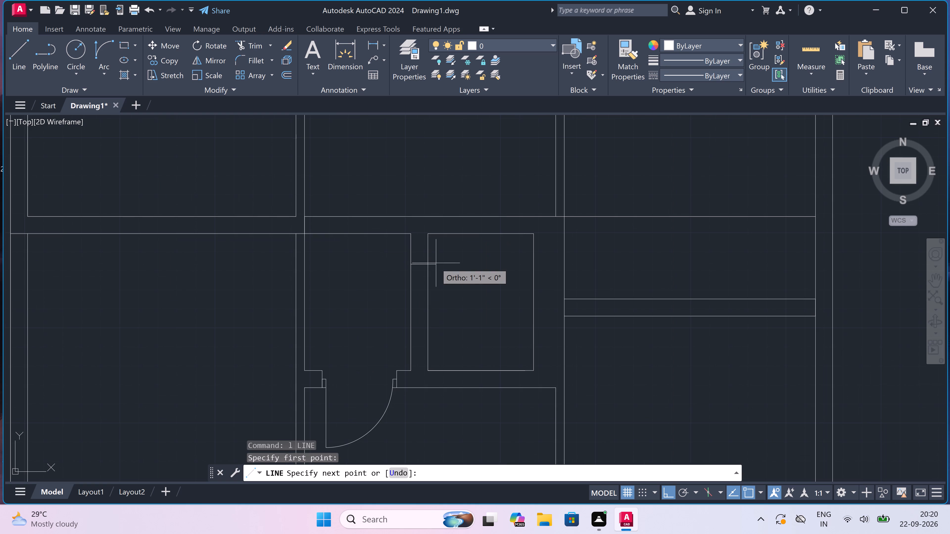
left_click(428, 265)
key("Escape")
key("space")
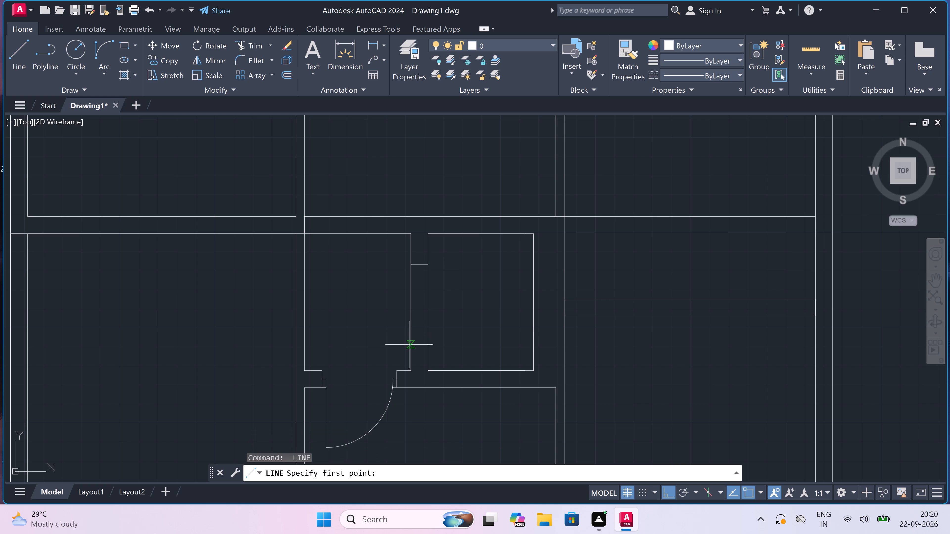
left_click(412, 340)
left_click(427, 338)
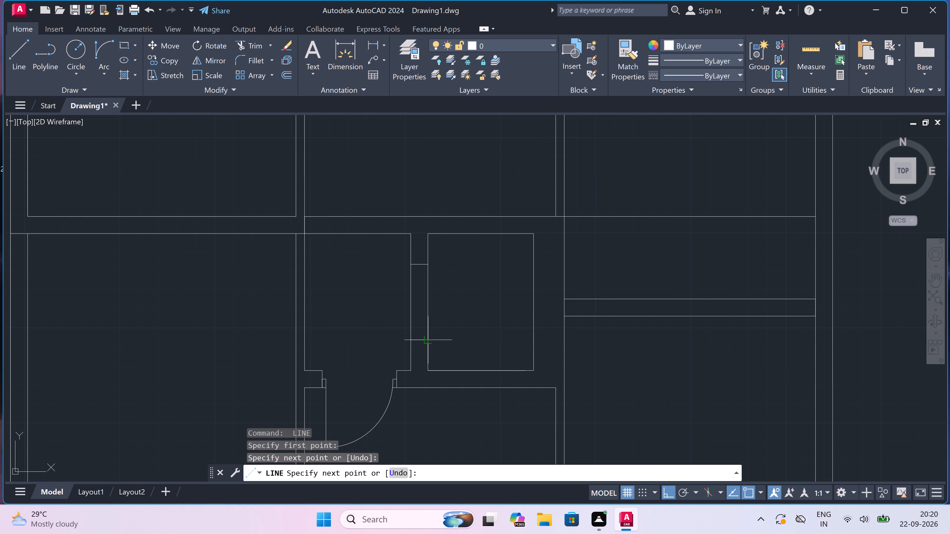
key("Escape")
Trim both faces of the 9" vertical wall between the two jamb lines to form an opening.
key("t")
key("r")
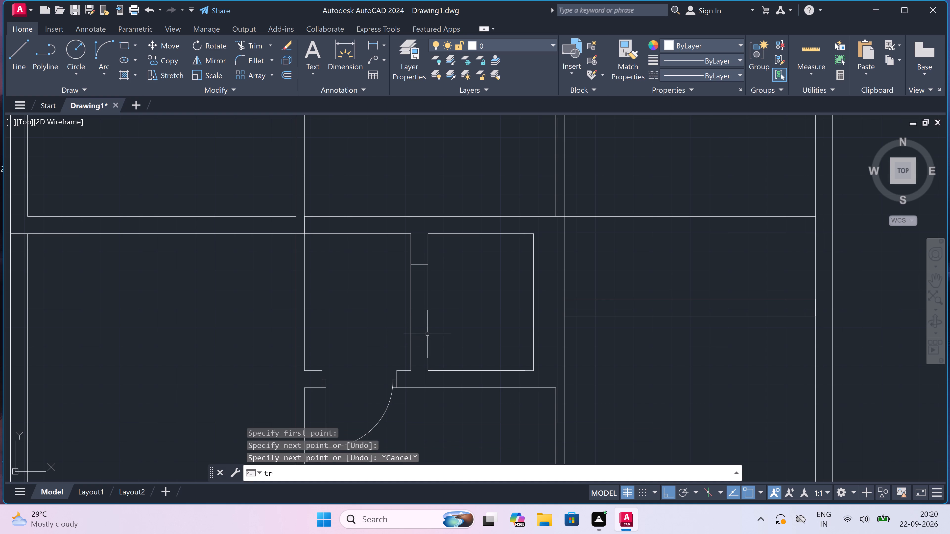
key("space")
left_click_drag(448, 316, 444, 316)
left_click(384, 314)
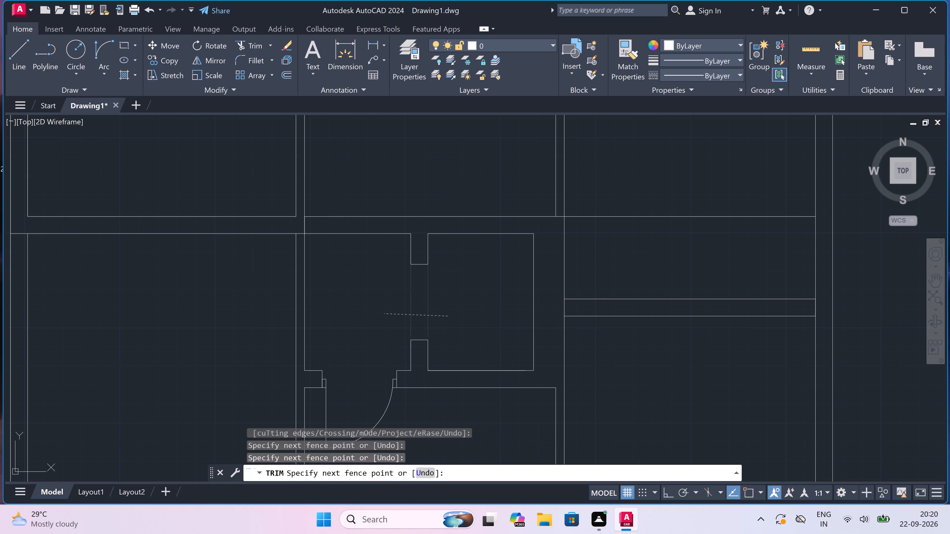
scroll(385, 310, "down", 2)
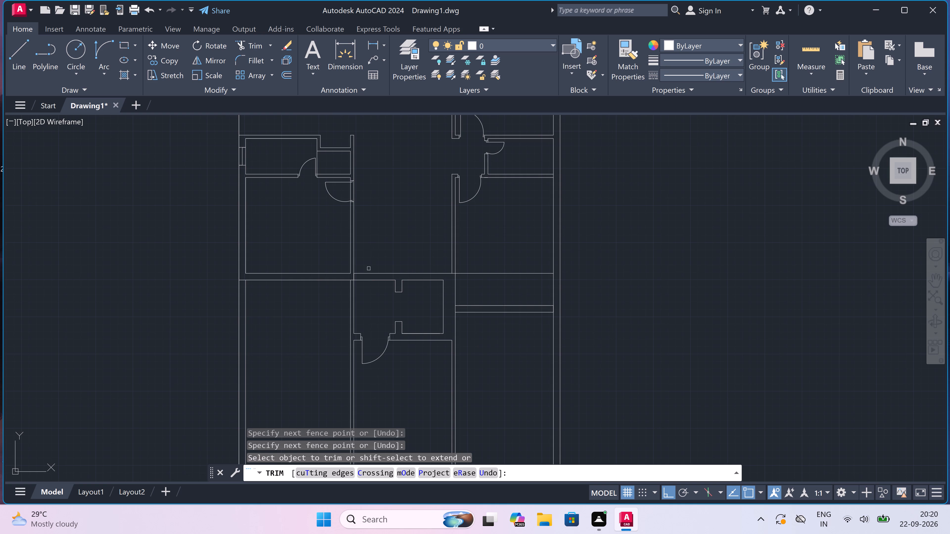
scroll(369, 267, "up", 2)
key("Escape")
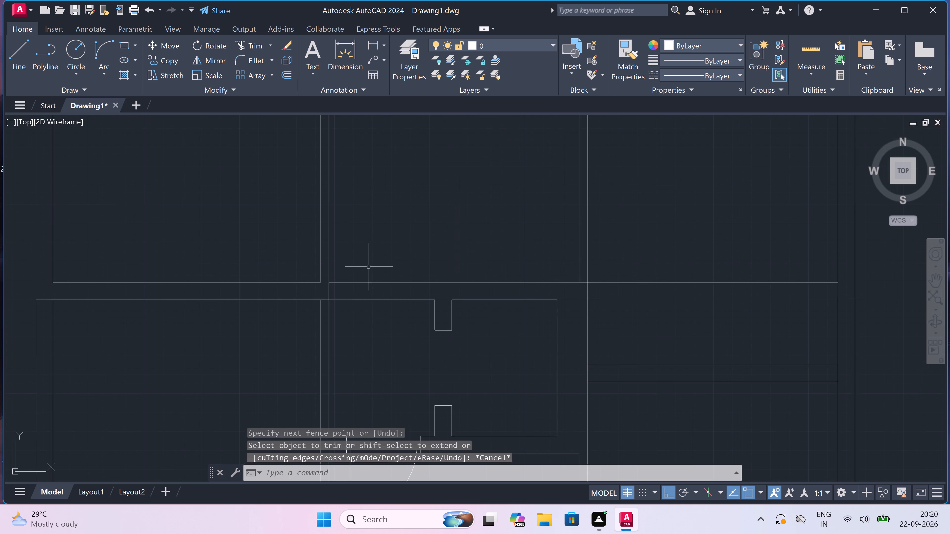
Draw the left door jamb across the upper cross wall above the small lobby, with a 2" stop and a 3' door leaf upward.
key("l")
key("space")
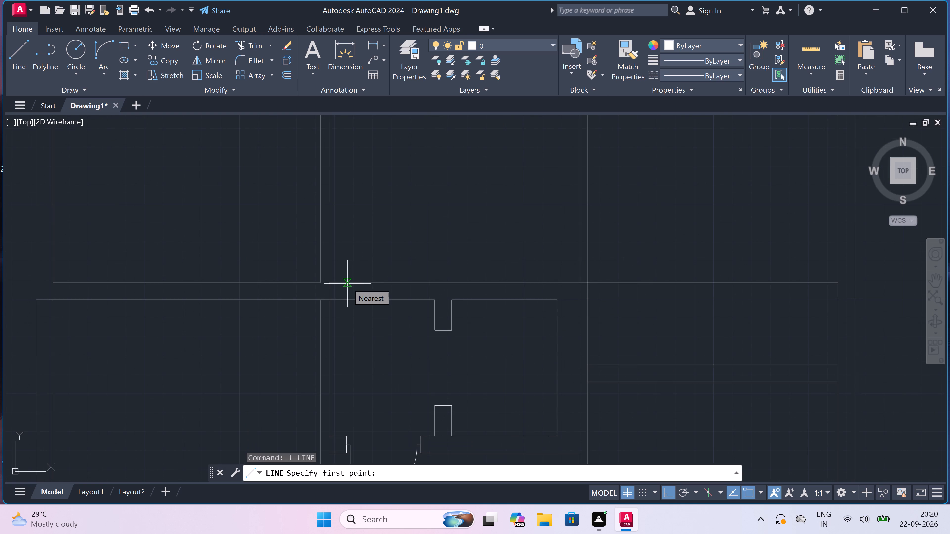
left_click(345, 283)
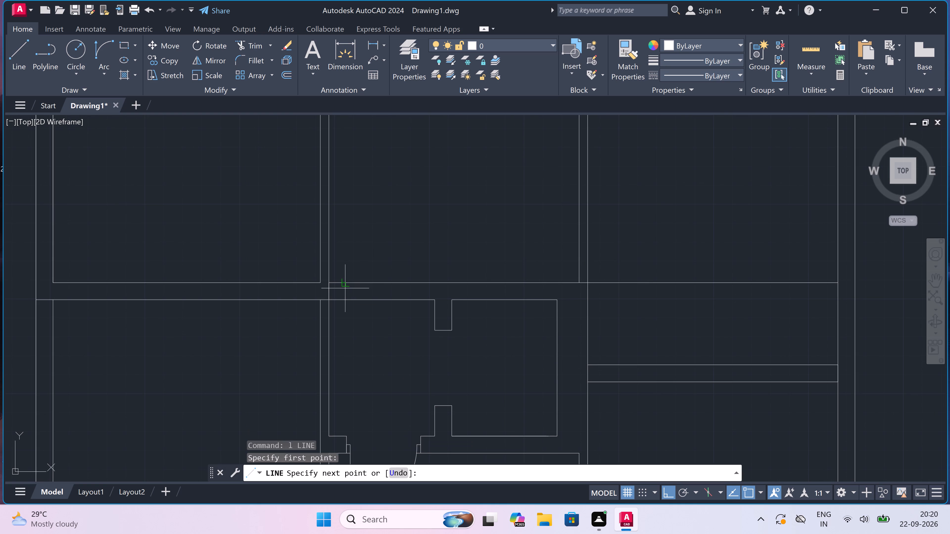
left_click(347, 297)
left_click(344, 289)
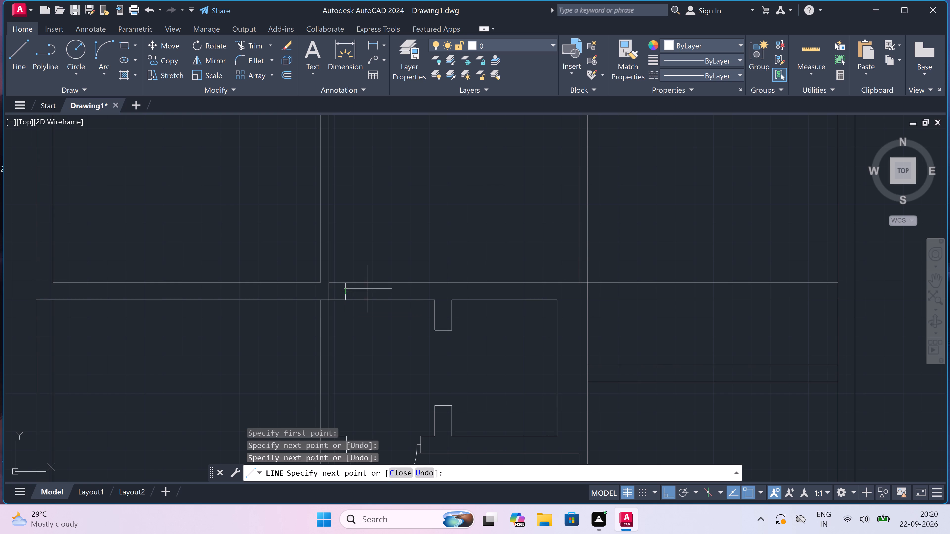
type("2\"")
key("space")
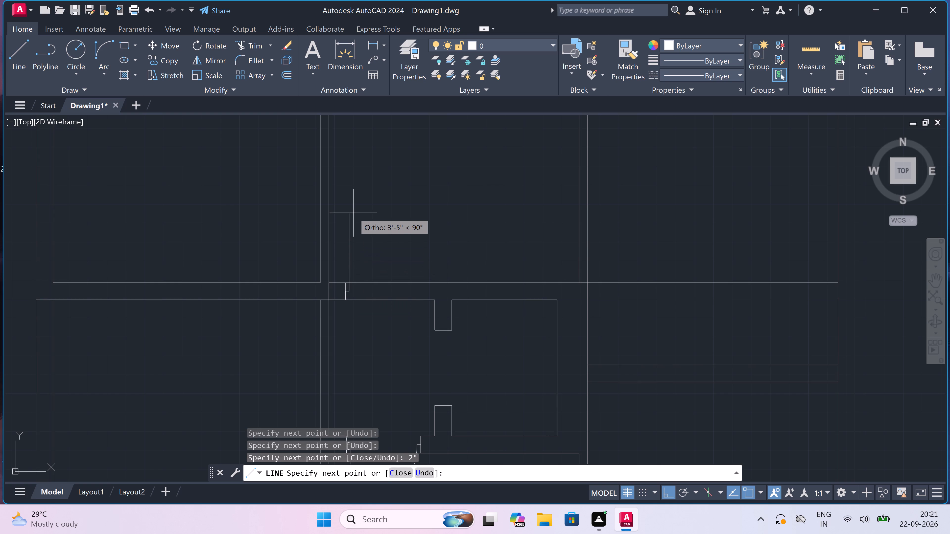
type("3'")
key("space")
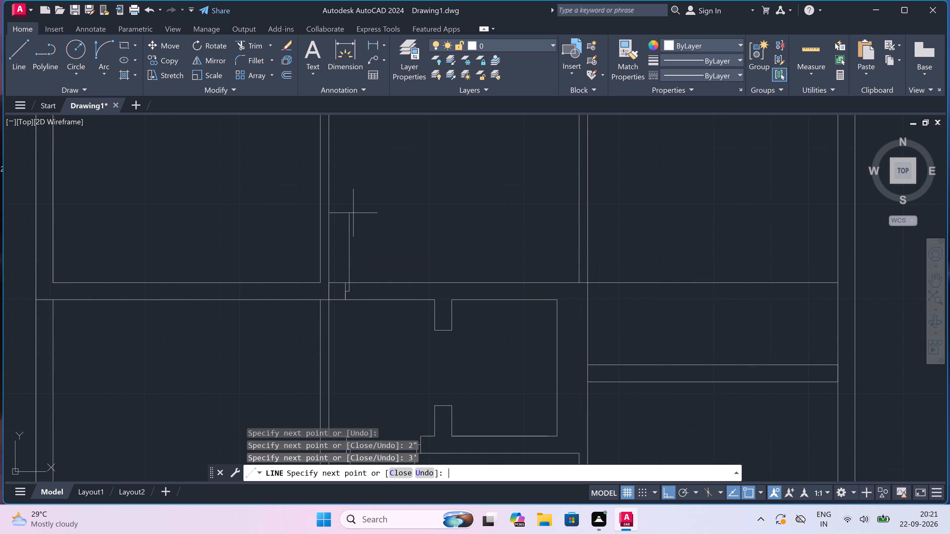
key("Escape")
Draw the right door jamb across the upper cross wall, with a 2" stop from its midpoint toward the door leaf.
key("space")
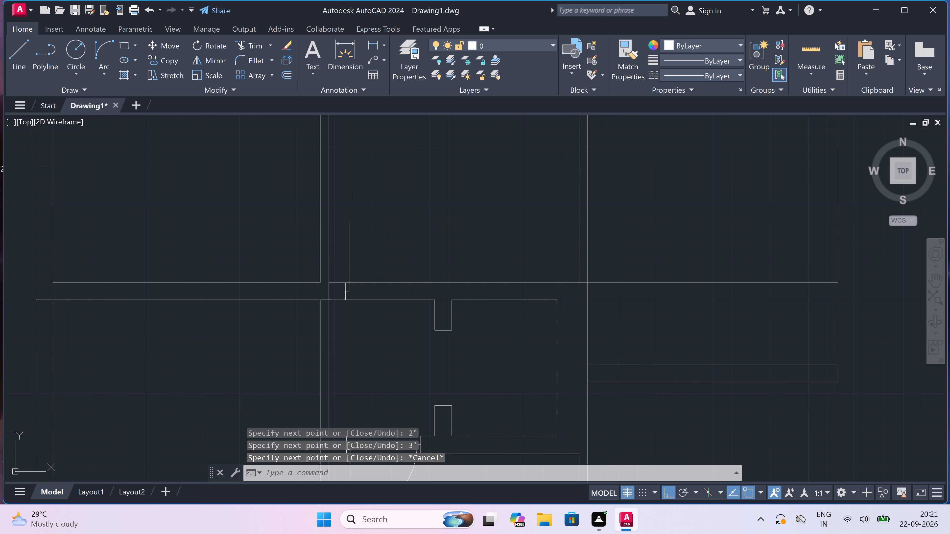
left_click(422, 282)
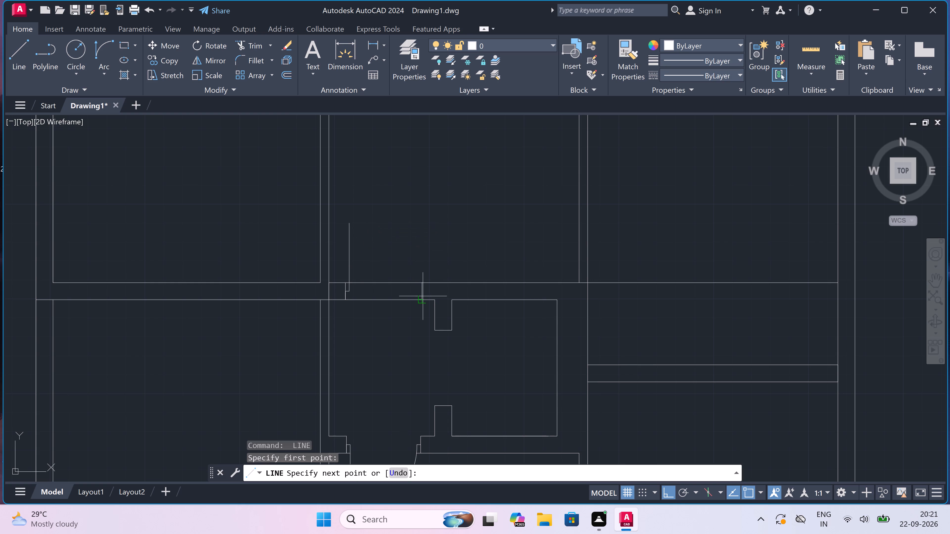
left_click(423, 299)
left_click(422, 290)
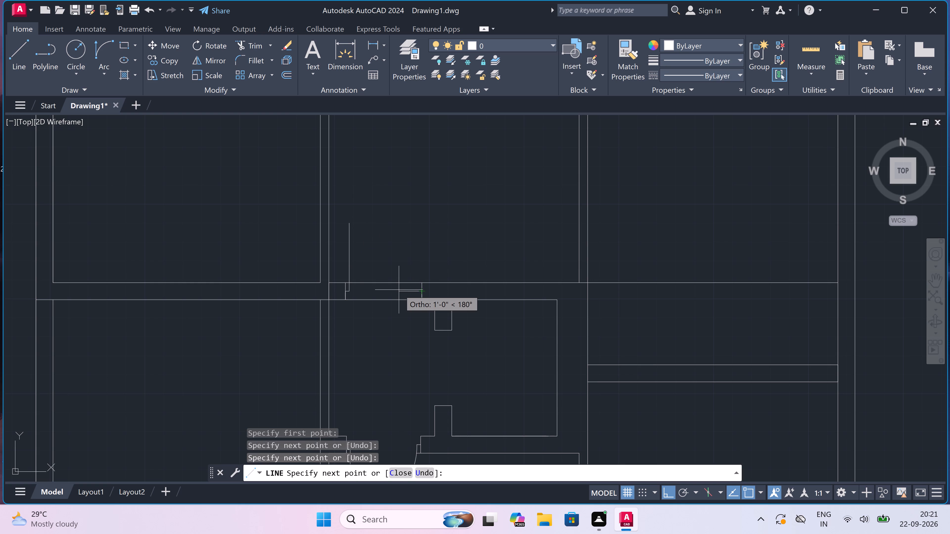
type("2\"")
key("space")
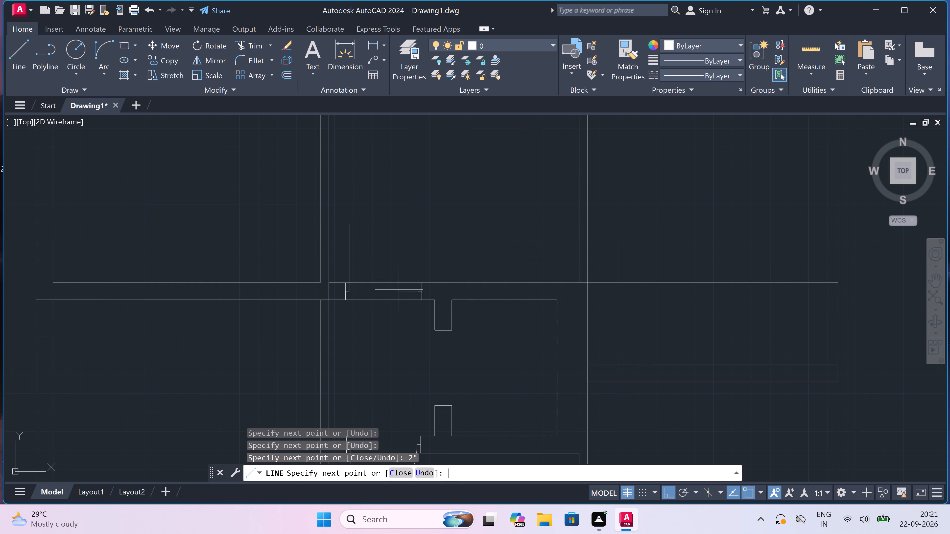
key("Escape")
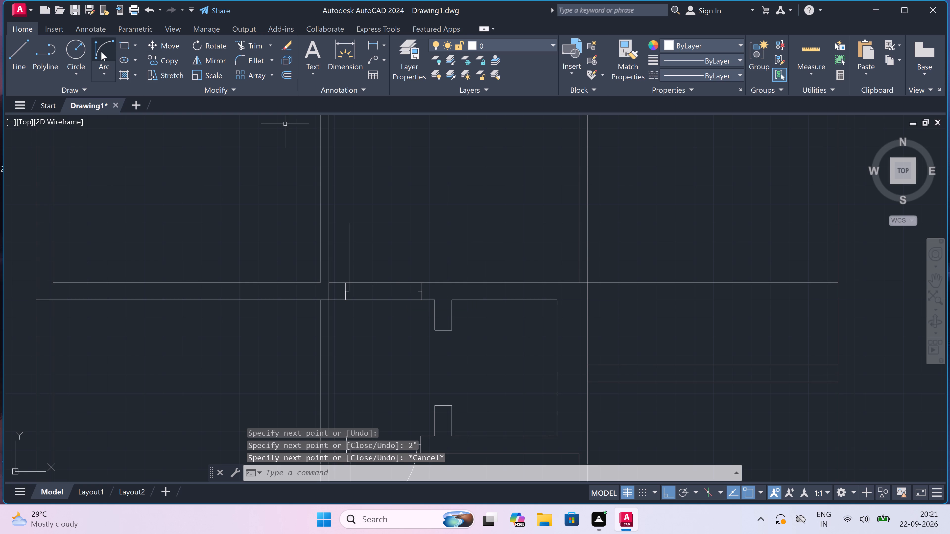
Draw the door swing arc from the leaf's upper end to the end of the right jamb's stop.
left_click(101, 47)
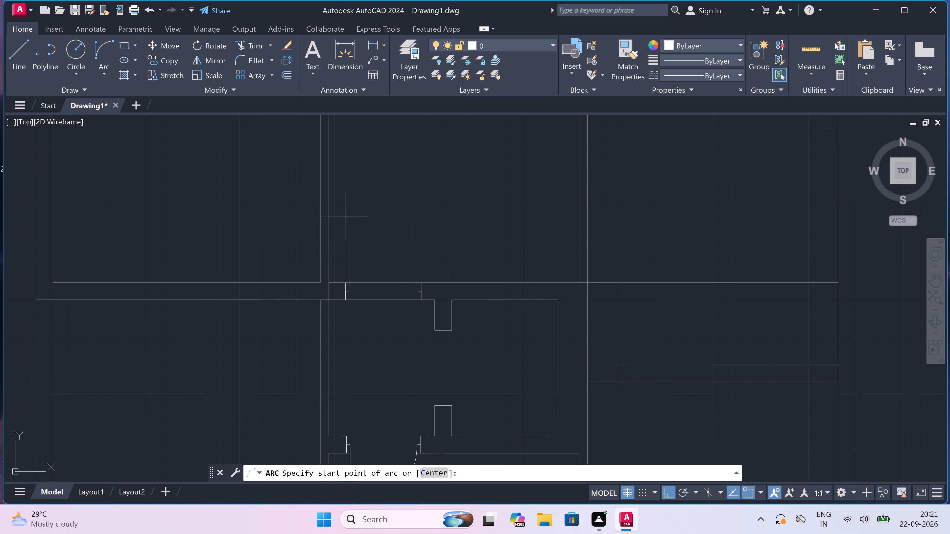
left_click_drag(347, 223, 353, 226)
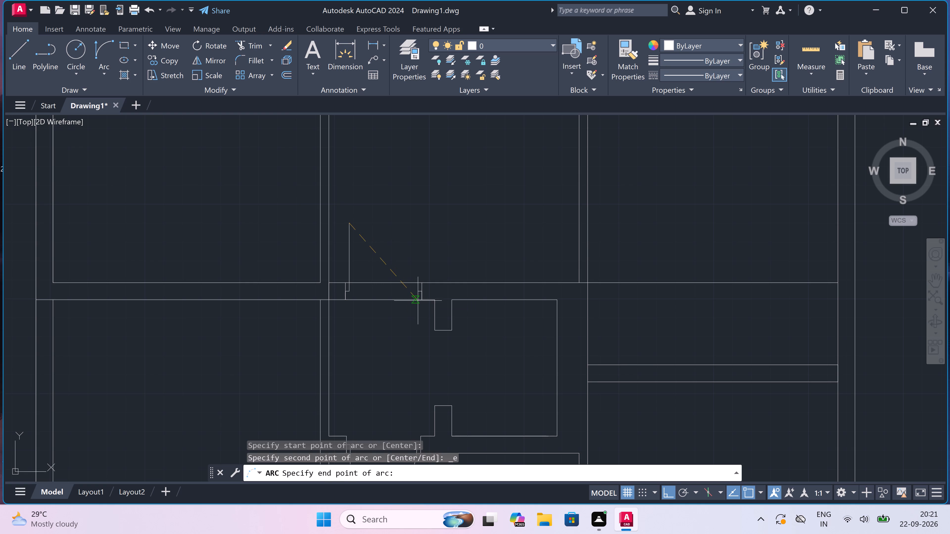
scroll(420, 290, "up", 3)
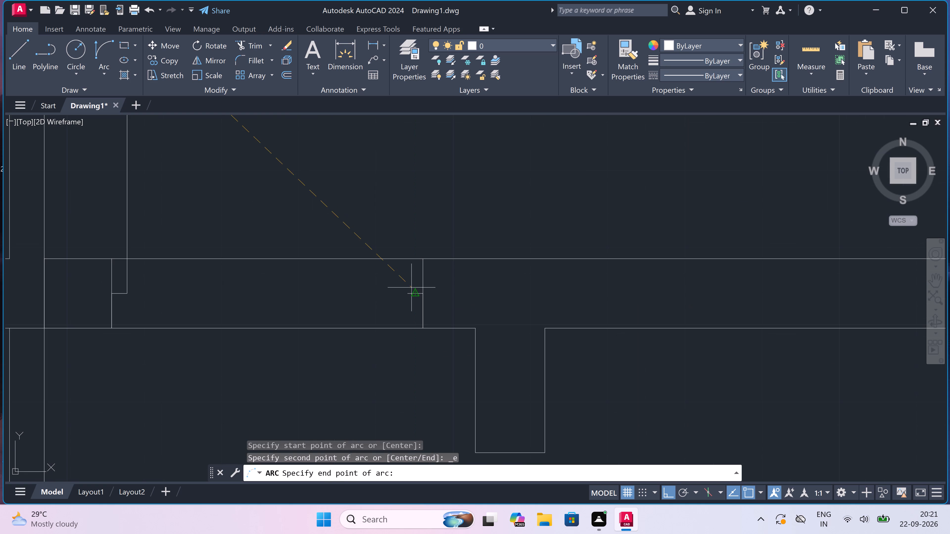
left_click(406, 290)
left_click(432, 218)
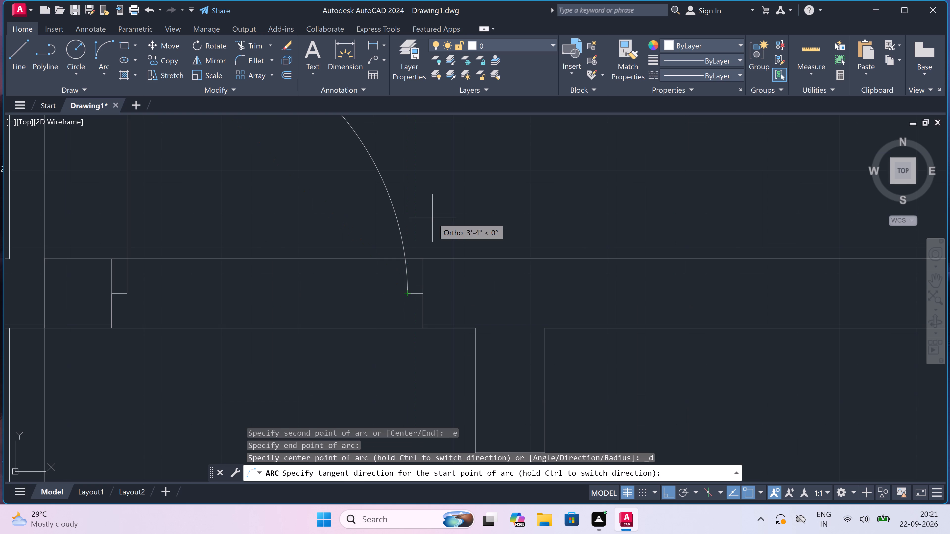
Draw the 9" wall outline from the small room's upper-right corner up to the cross wall, 9" across, and down to the lower wall's face.
scroll(432, 219, "down", 5)
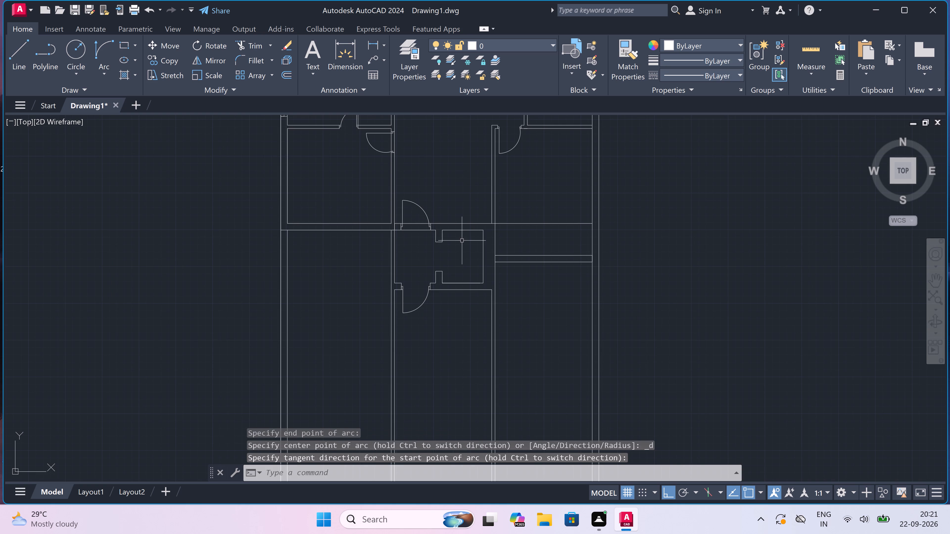
scroll(463, 241, "up", 1)
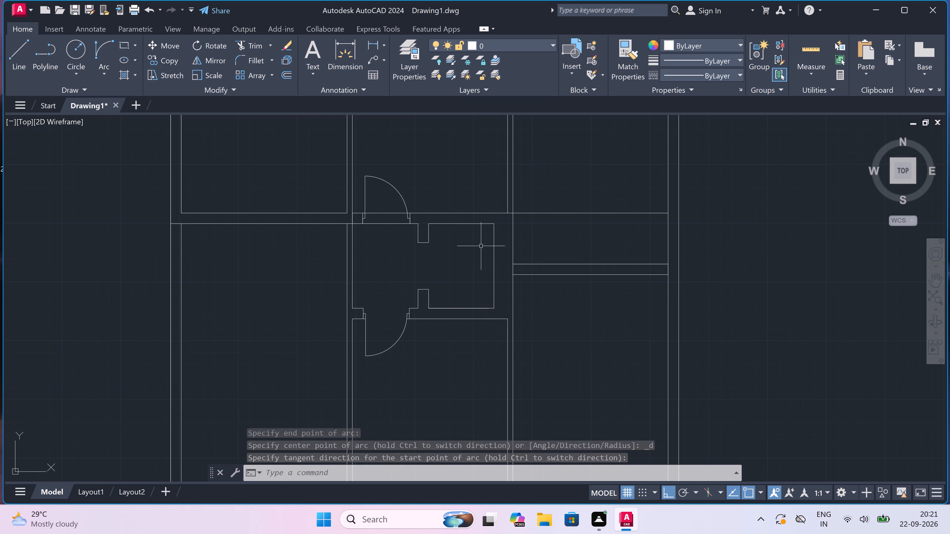
scroll(481, 246, "down", 1)
scroll(498, 250, "up", 2)
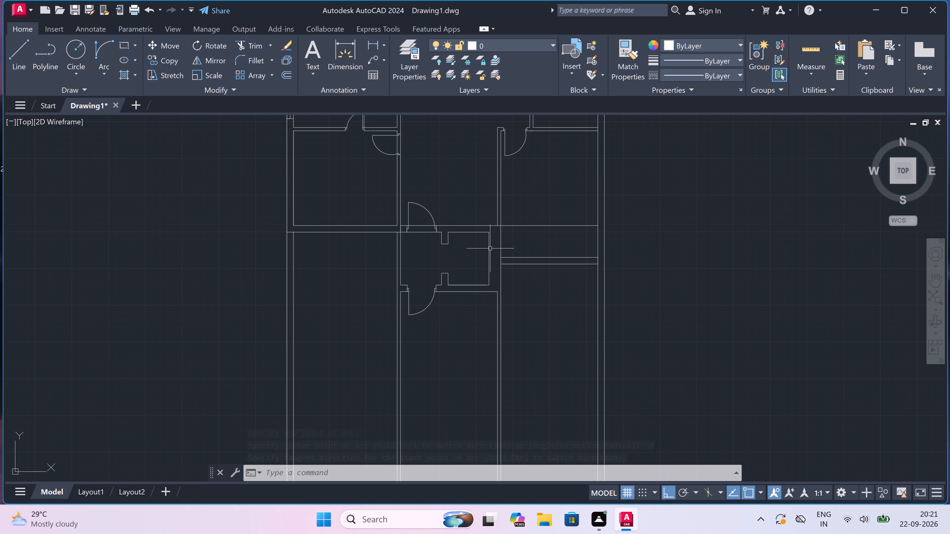
type("l")
key("space")
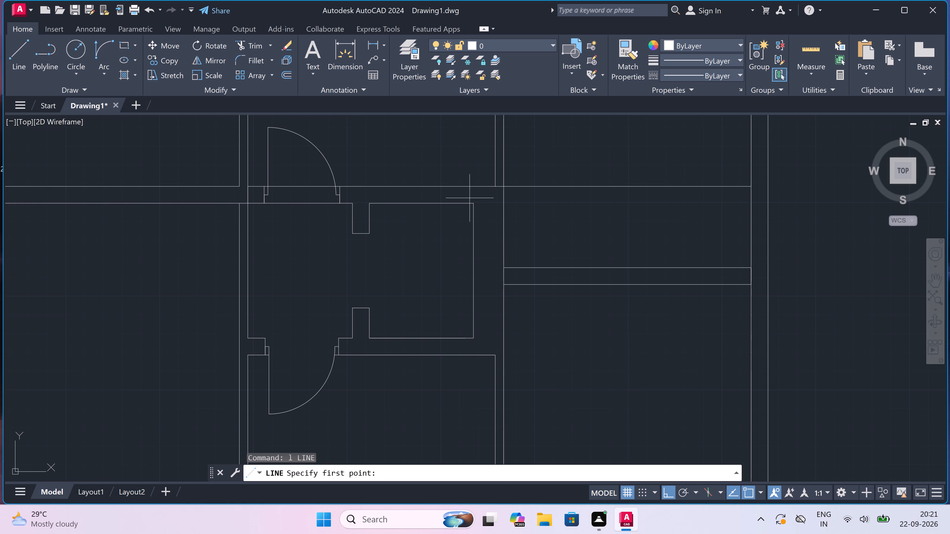
left_click(476, 202)
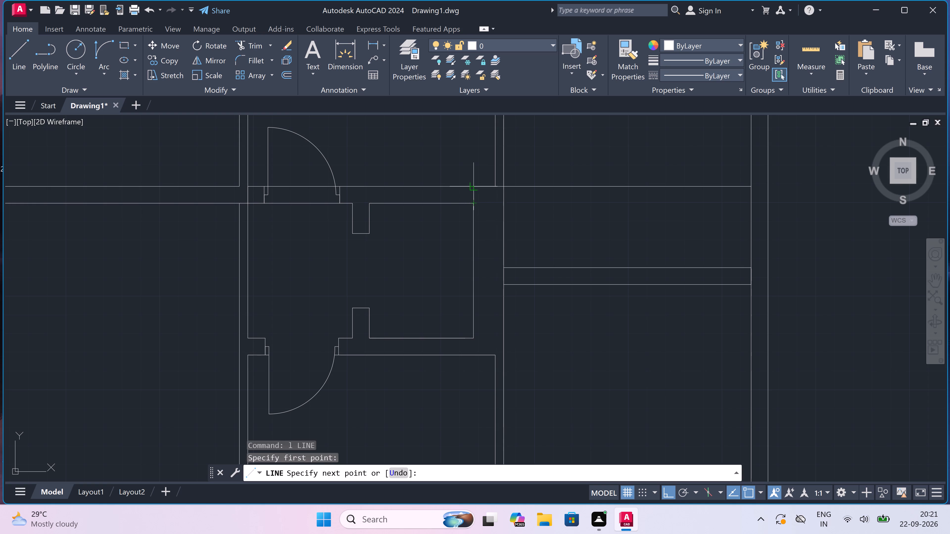
left_click(475, 186)
type("9\"")
key("space")
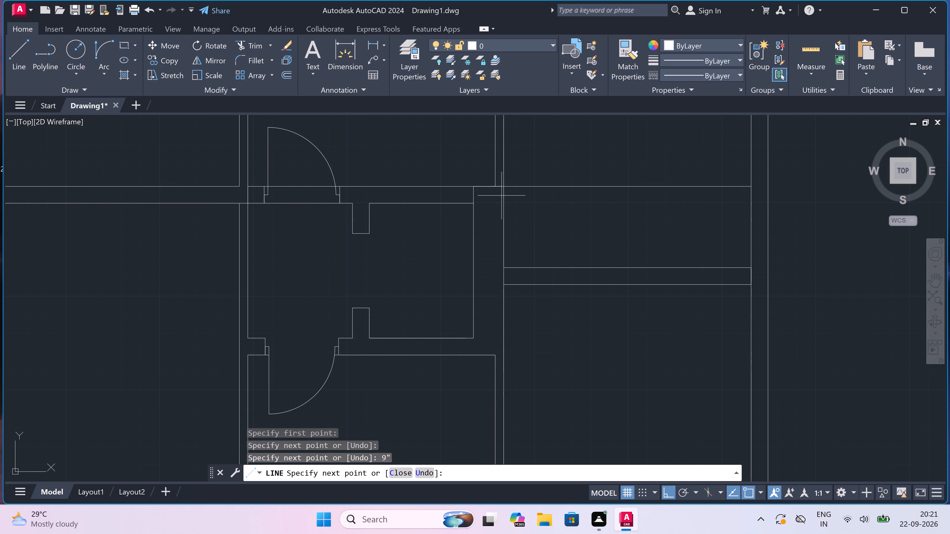
scroll(478, 338, "up", 2)
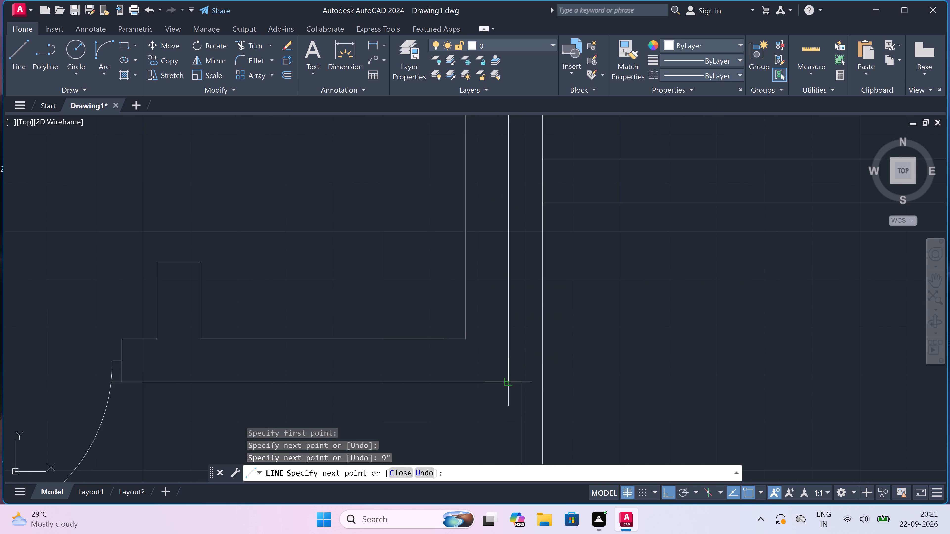
left_click(507, 379)
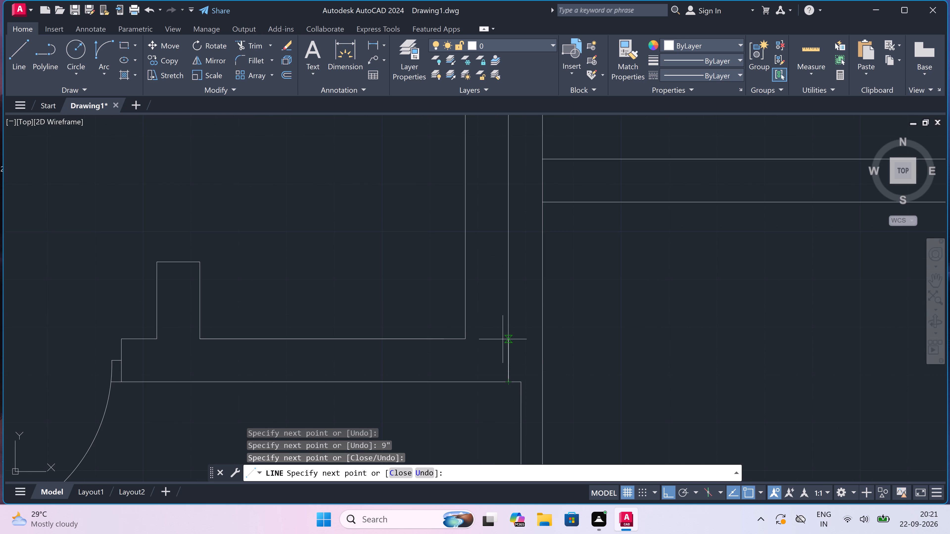
Continue the outline 4.5" back up and across to the right face of the vertical partition.
type("4.5\"")
key("space")
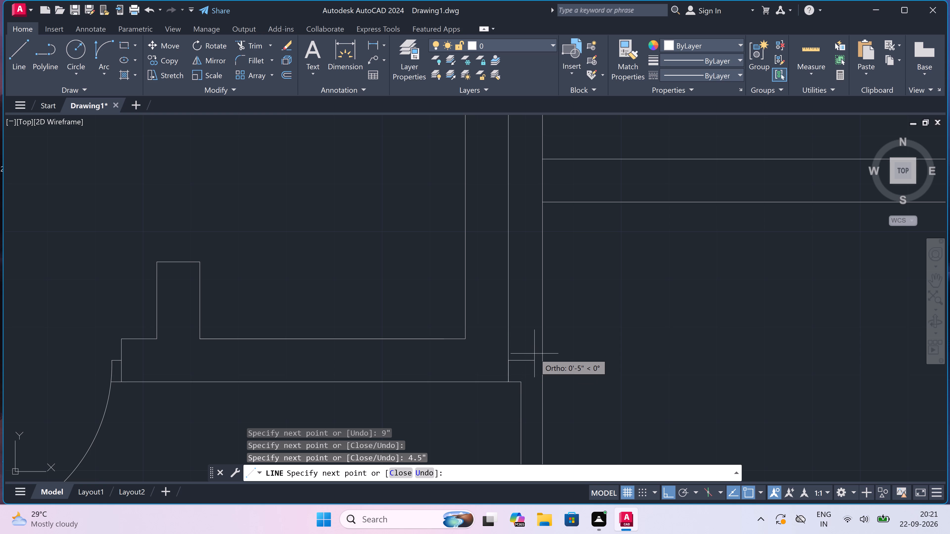
left_click(539, 360)
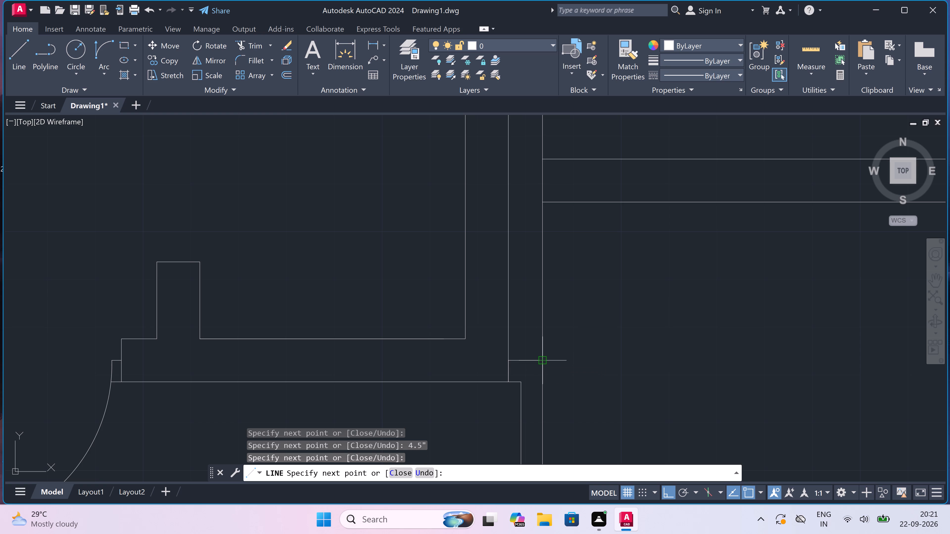
key("Escape")
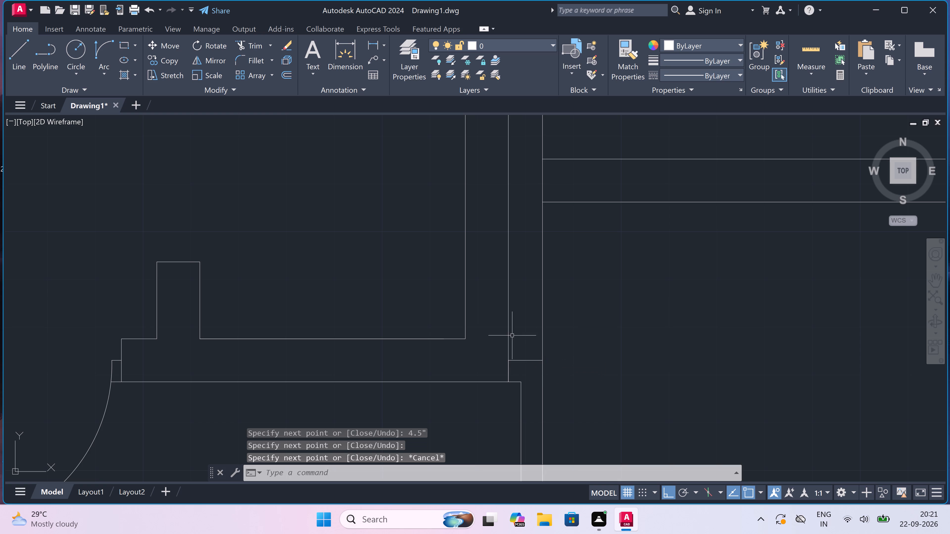
Trim the new wall line's stub below the short horizontal return.
key("t")
key("r")
key("space")
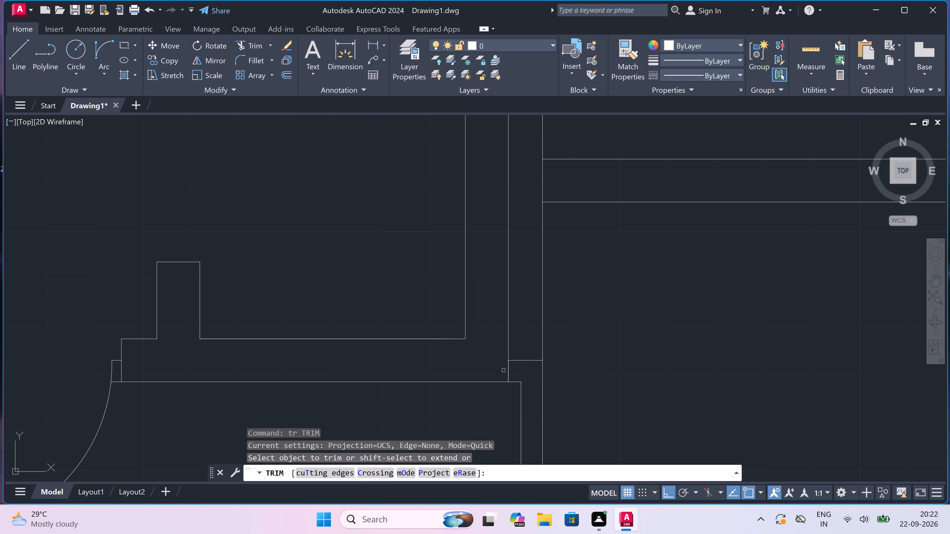
left_click(505, 372)
left_click(517, 372)
Trim the short line crossing the upper cross wall at the small room's upper-right corner.
scroll(517, 372, "down", 1)
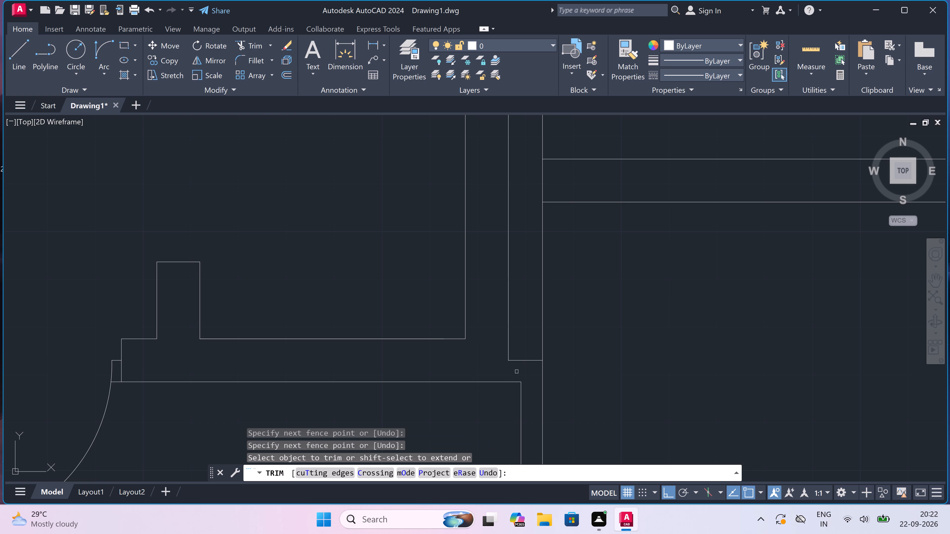
scroll(517, 372, "down", 1)
scroll(496, 206, "up", 1)
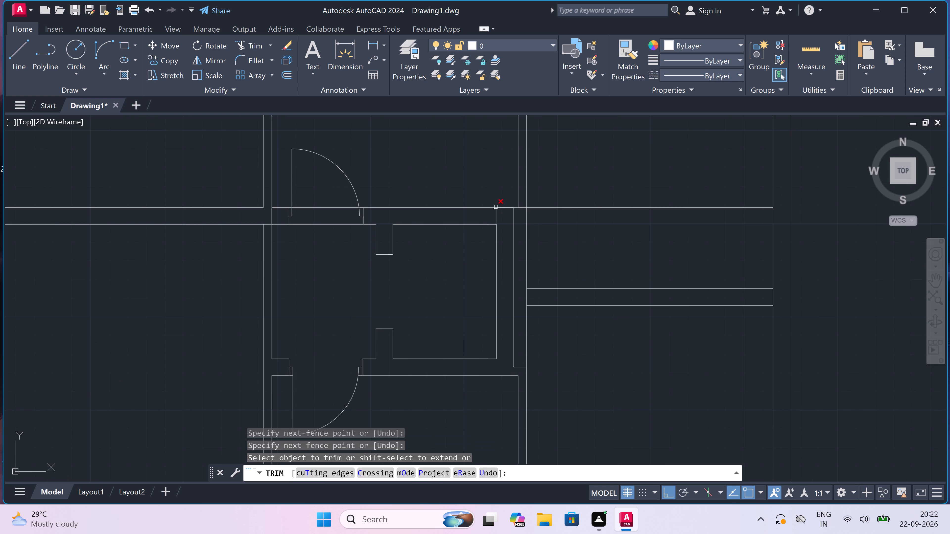
left_click_drag(485, 222, 492, 223)
left_click(504, 225)
scroll(504, 225, "down", 3)
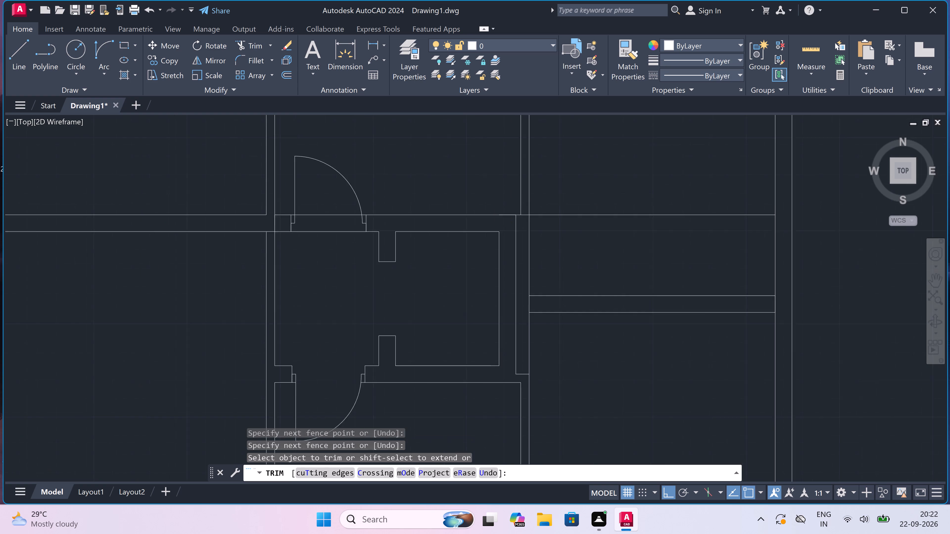
scroll(512, 244, "up", 3)
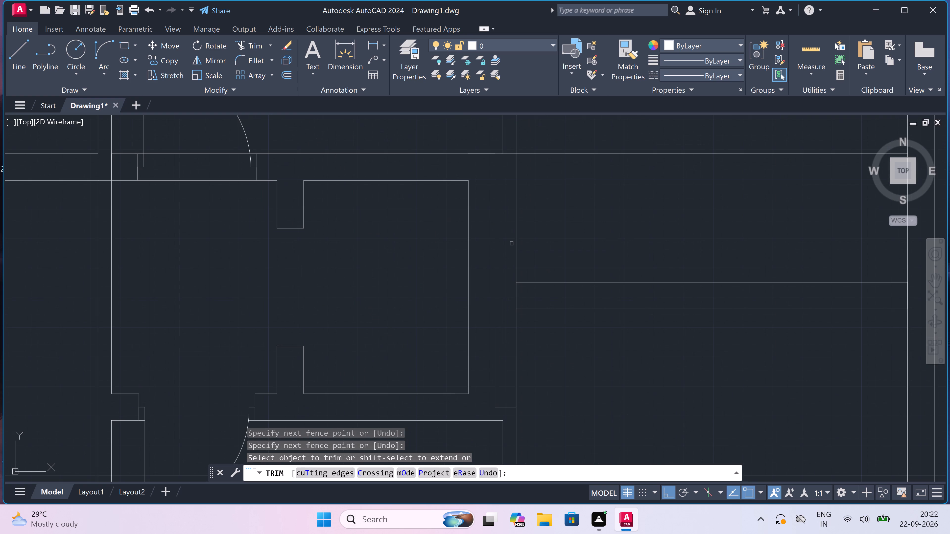
key("Escape")
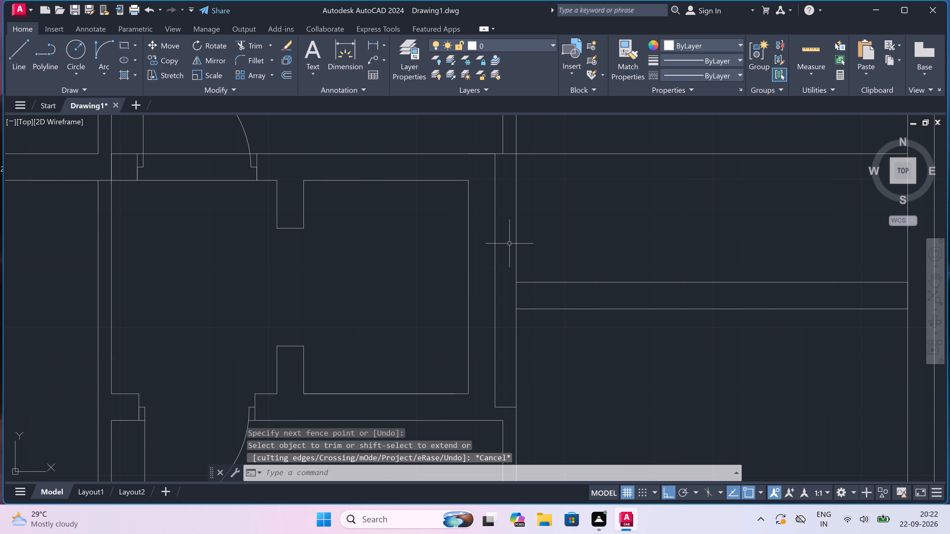
Extend both faces of the right room's horizontal wall to the small room's new outer wall line.
type("ex")
key("space")
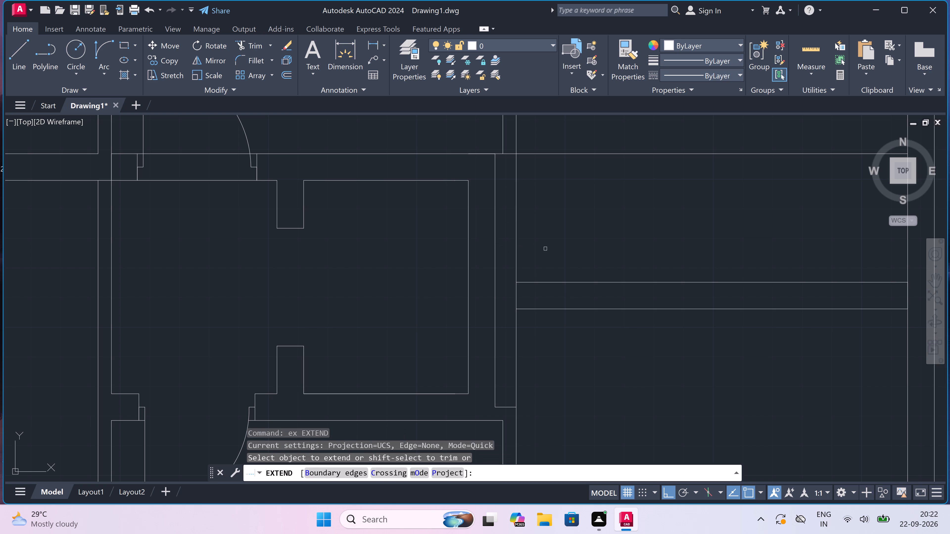
left_click_drag(545, 249, 546, 255)
left_click(544, 364)
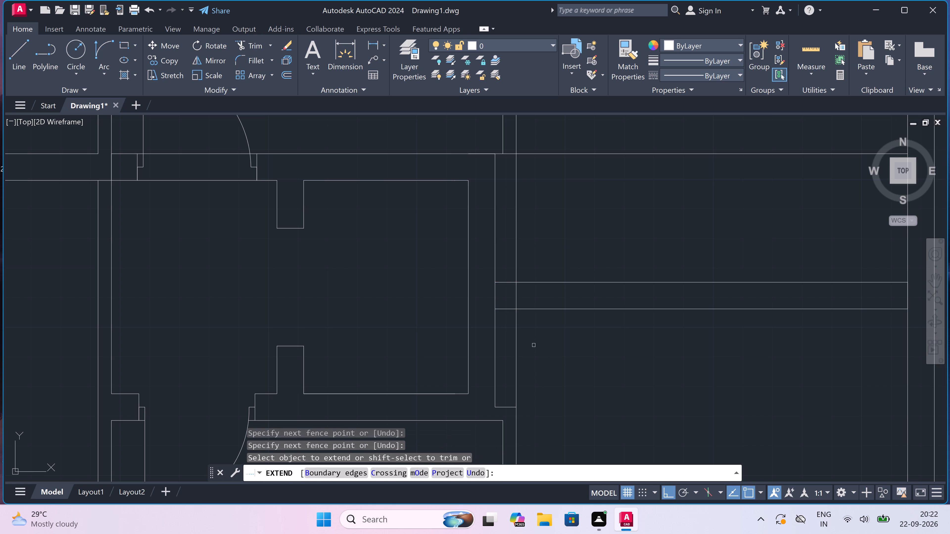
key("Escape")
Trim the vertical partition's right face between the two faces of the extended horizontal wall.
key("t")
key("r")
key("space")
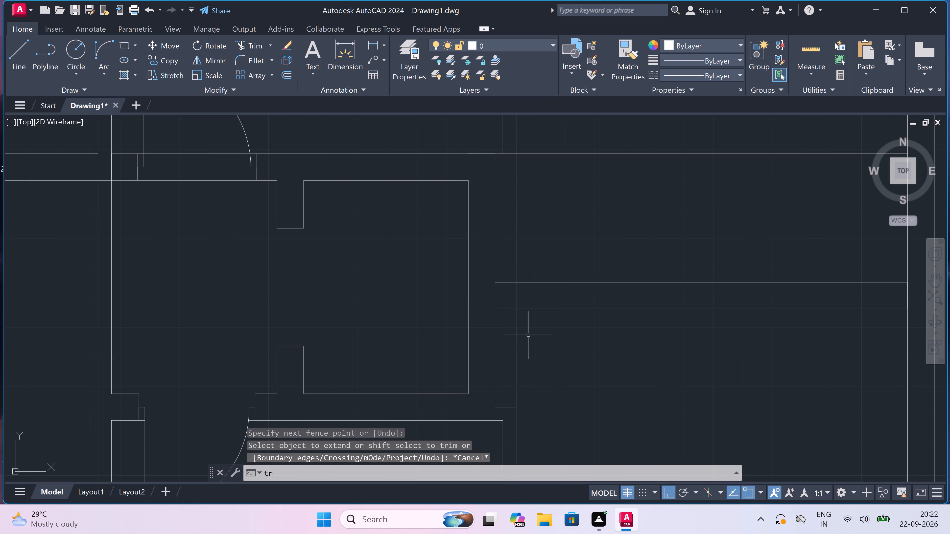
left_click(515, 304)
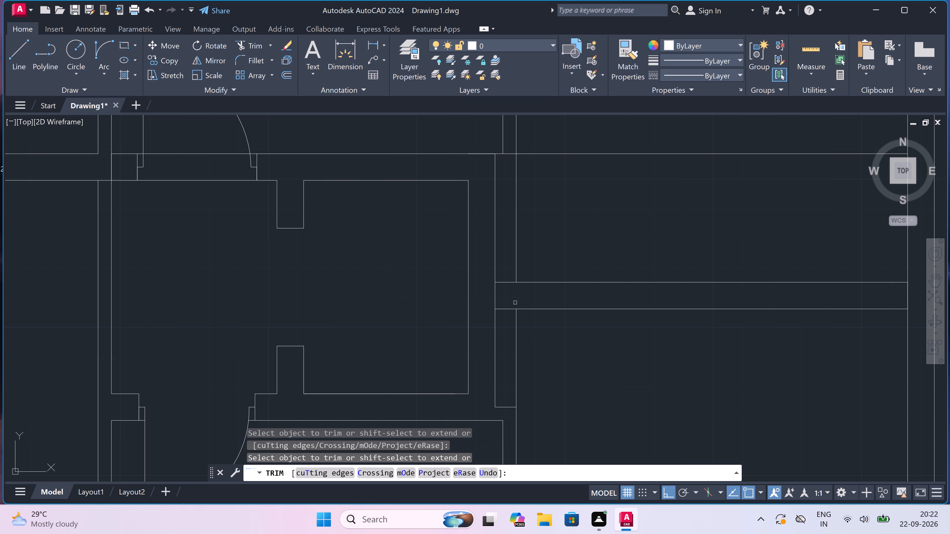
Draw a line from the small room's upper-right outer corner 4.5" down, and across to the vertical partition's right face.
scroll(515, 303, "down", 3)
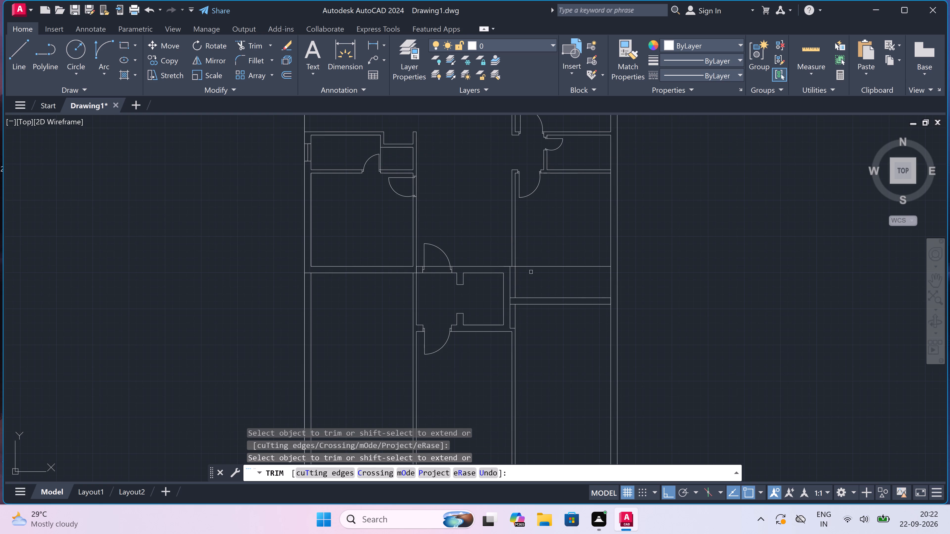
scroll(512, 263, "up", 3)
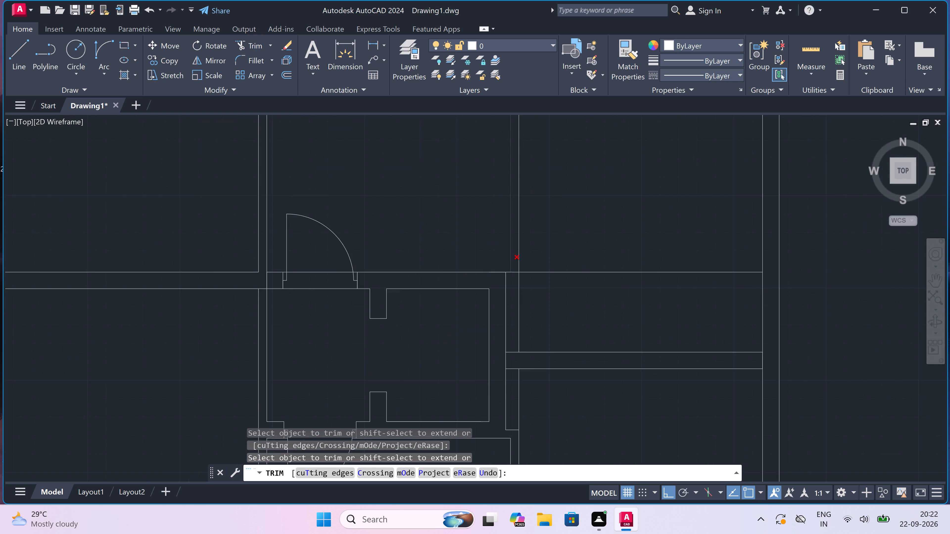
key("Escape")
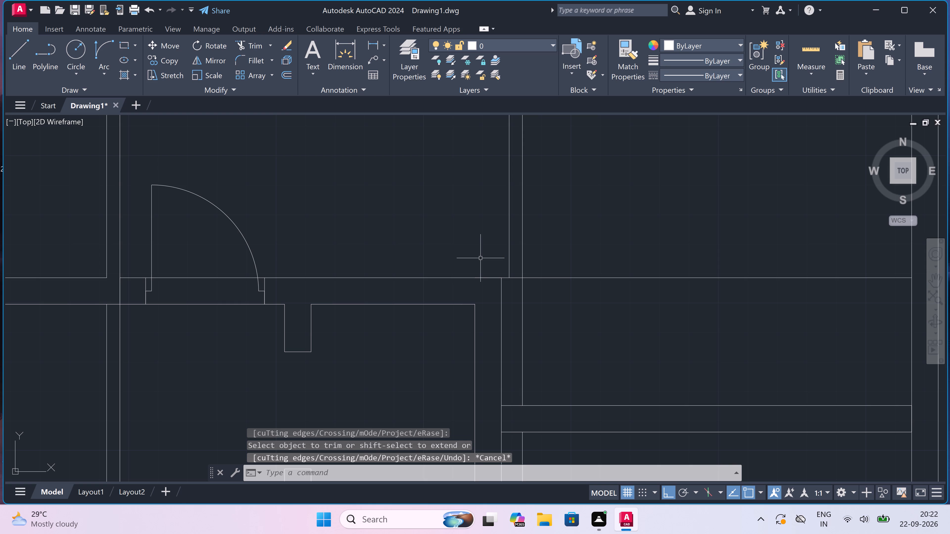
scroll(480, 258, "up", 1)
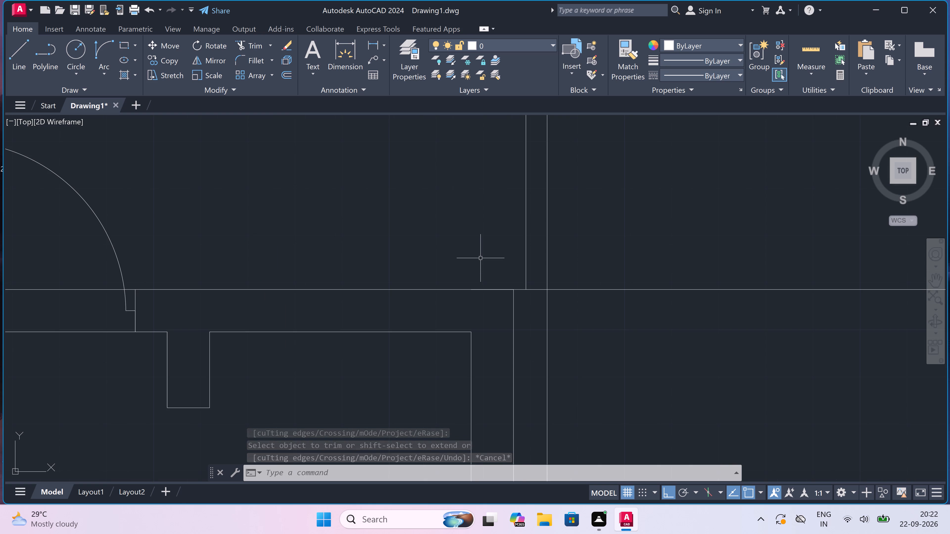
scroll(480, 258, "down", 3)
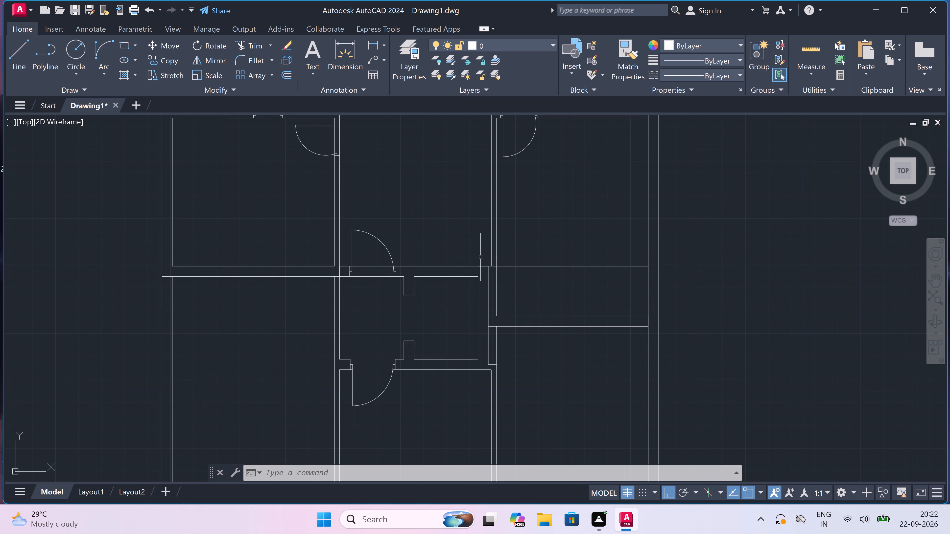
scroll(480, 257, "up", 1)
scroll(480, 257, "down", 1)
scroll(480, 257, "up", 1)
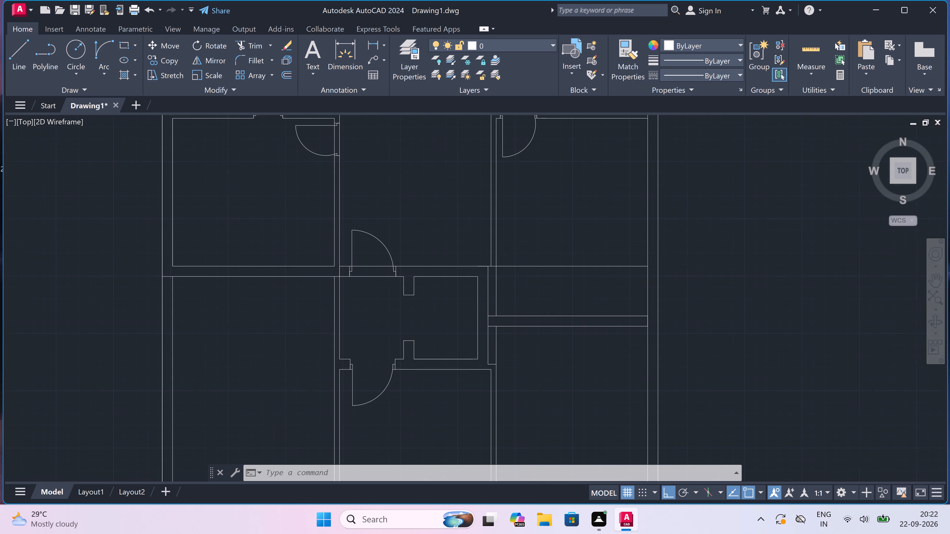
scroll(480, 257, "up", 1)
key("l")
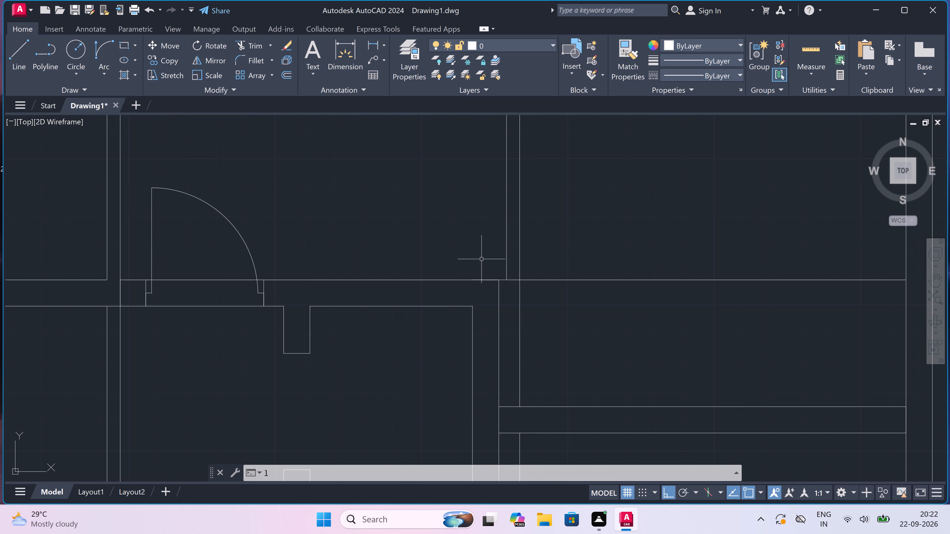
key("space")
scroll(502, 269, "up", 1)
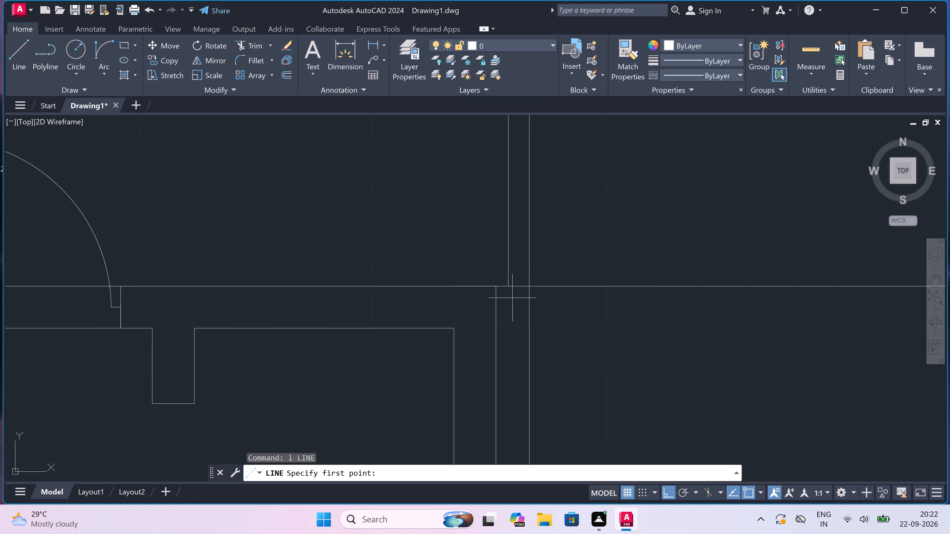
scroll(508, 288, "down", 3)
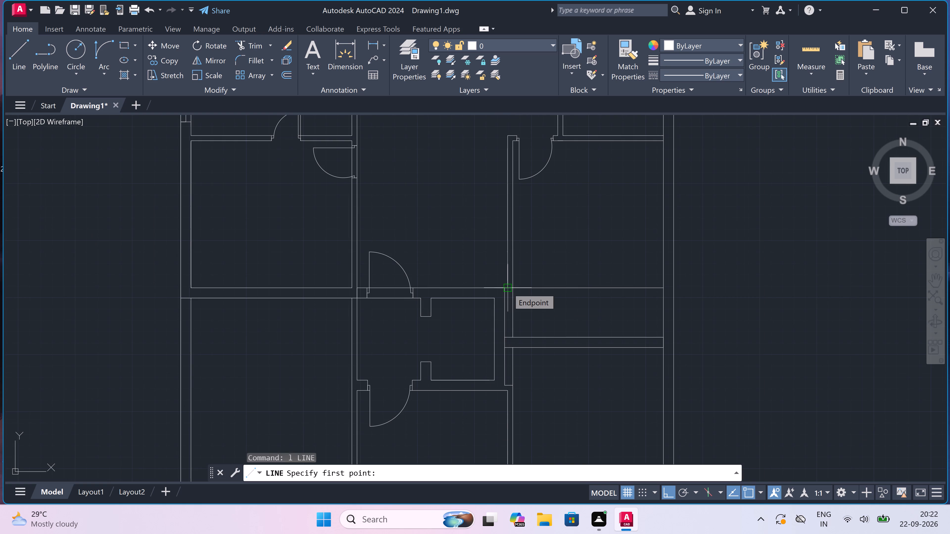
scroll(508, 288, "up", 4)
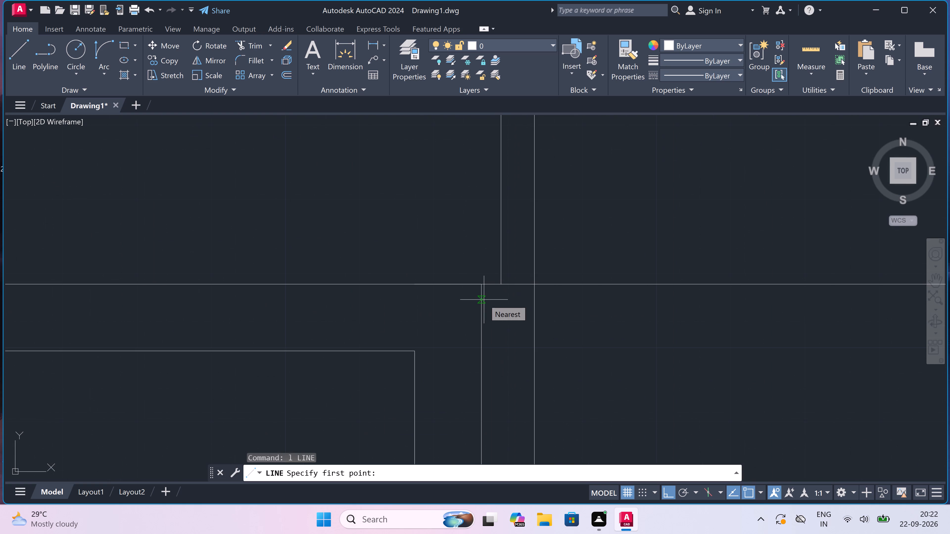
scroll(484, 300, "down", 5)
scroll(484, 300, "up", 4)
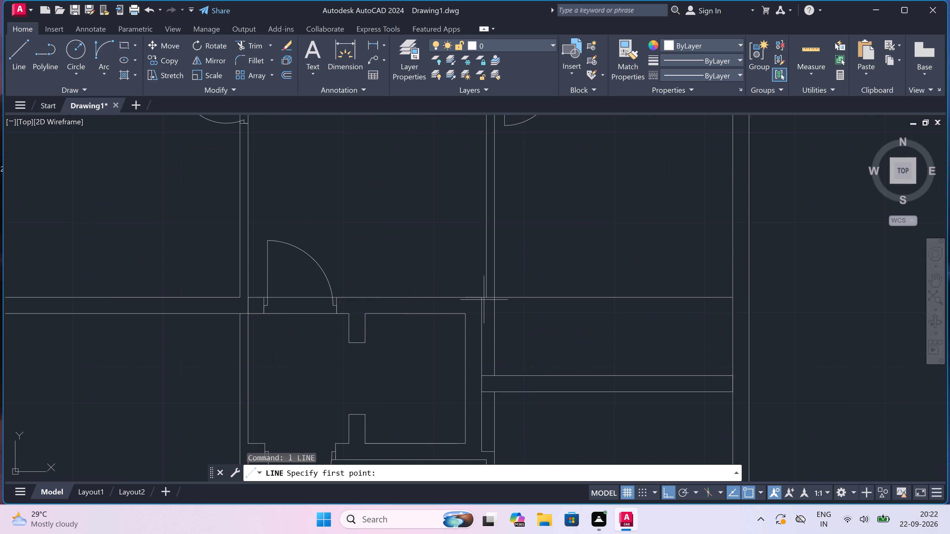
left_click_drag(476, 297, 473, 315)
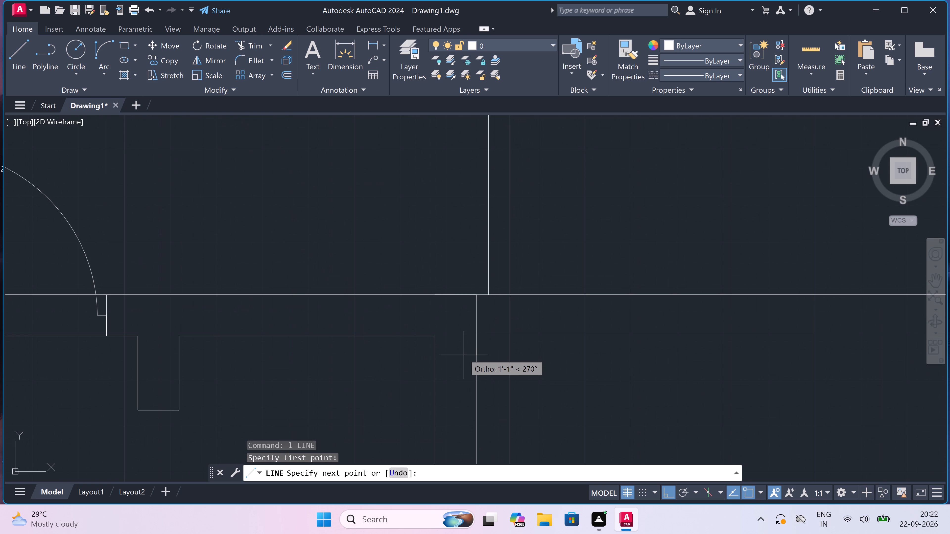
type("4.5\"")
key("space")
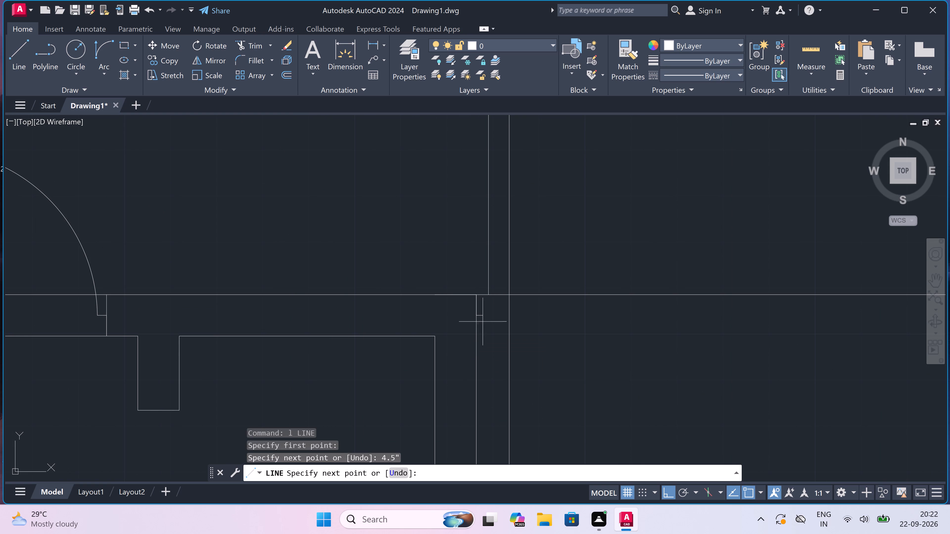
scroll(502, 311, "down", 3)
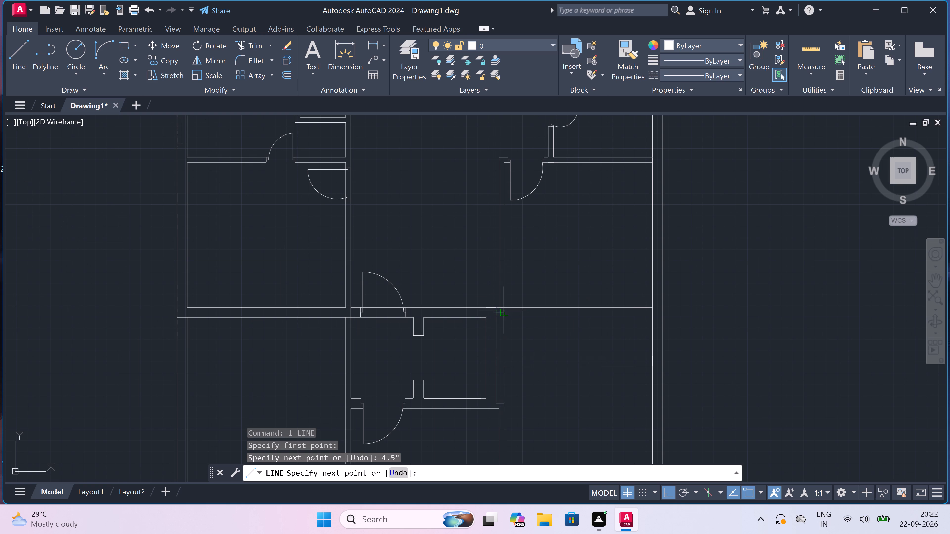
scroll(500, 308, "up", 3)
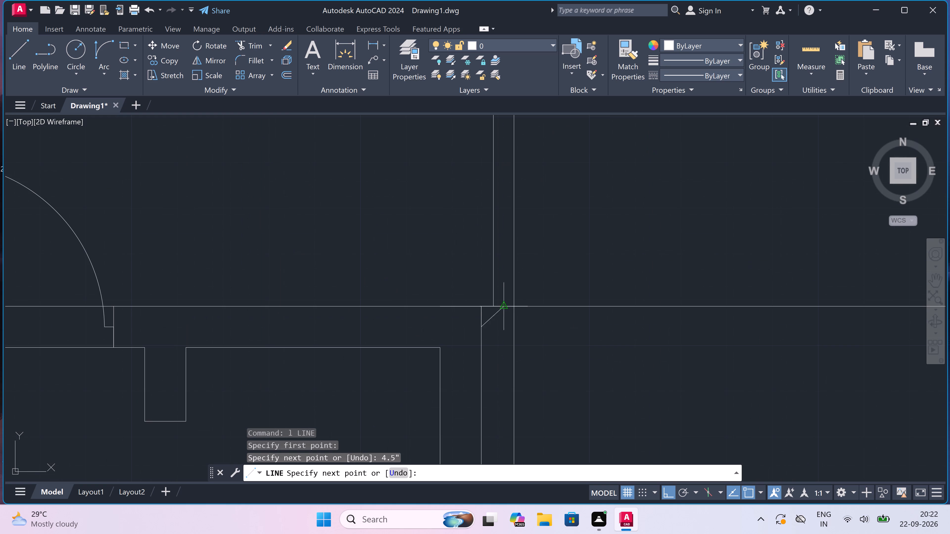
left_click(511, 325)
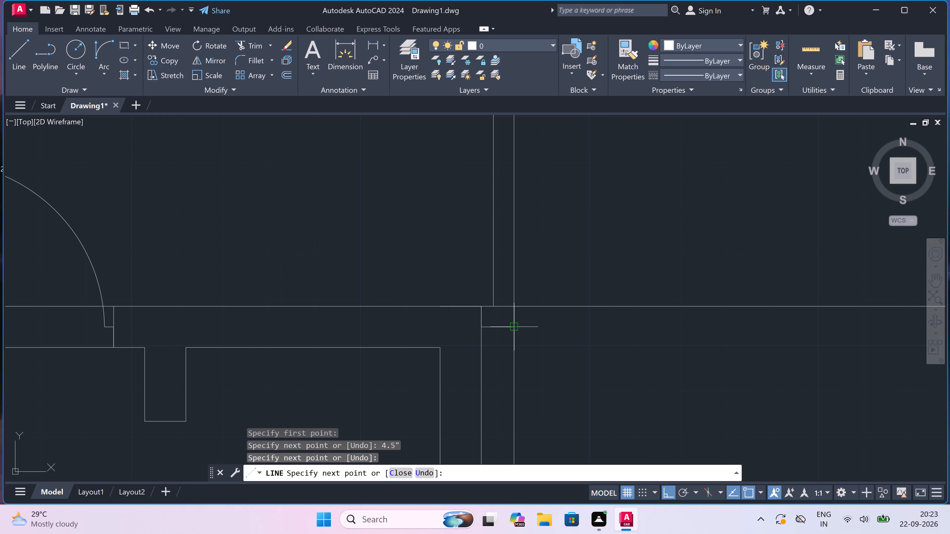
scroll(507, 316, "down", 3)
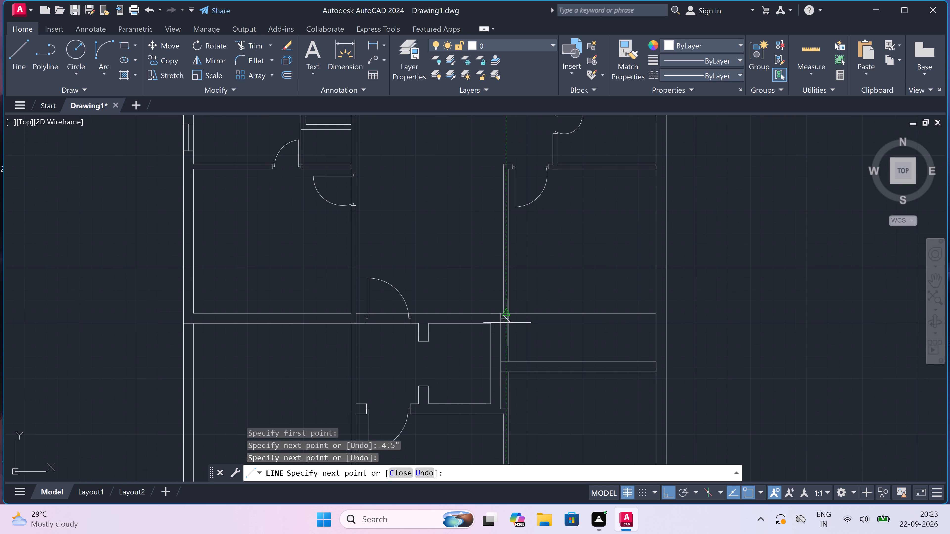
key("Escape")
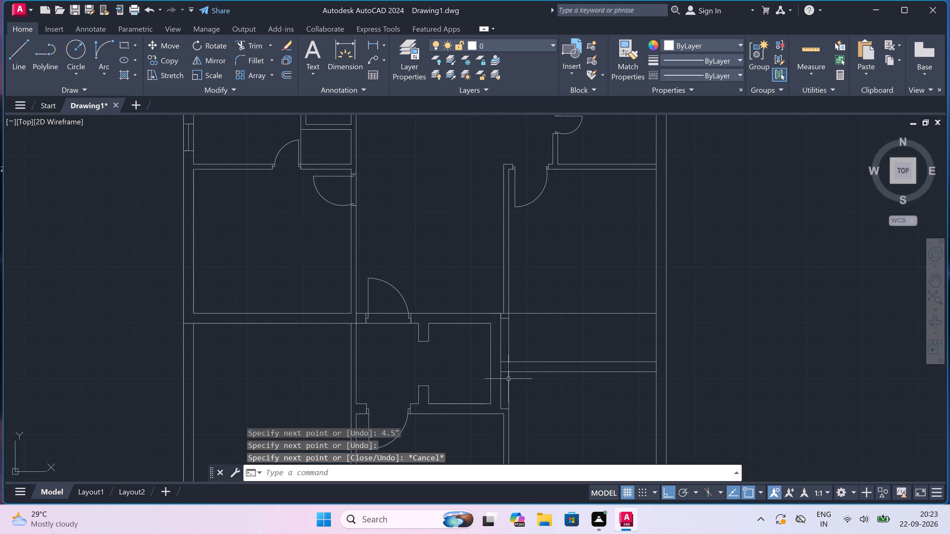
Trim the upper cross wall's top line between the two faces of the vertical partition above the new ledge.
scroll(491, 471, "up", 2)
scroll(492, 446, "up", 4)
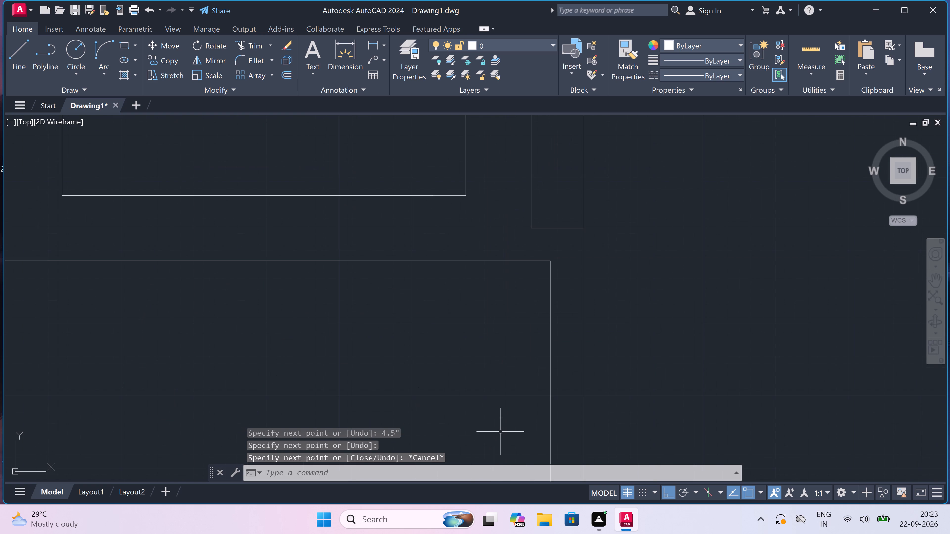
scroll(500, 431, "down", 3)
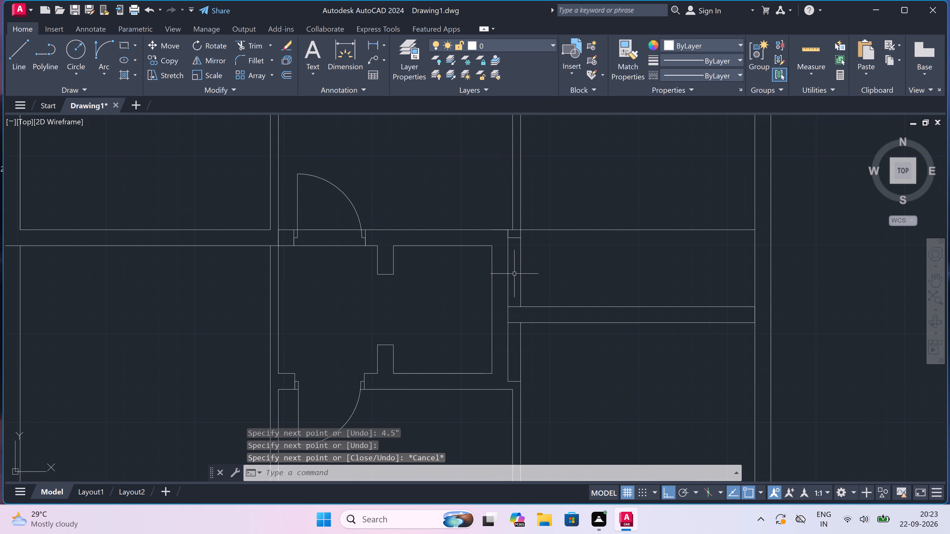
type("tr")
key("space")
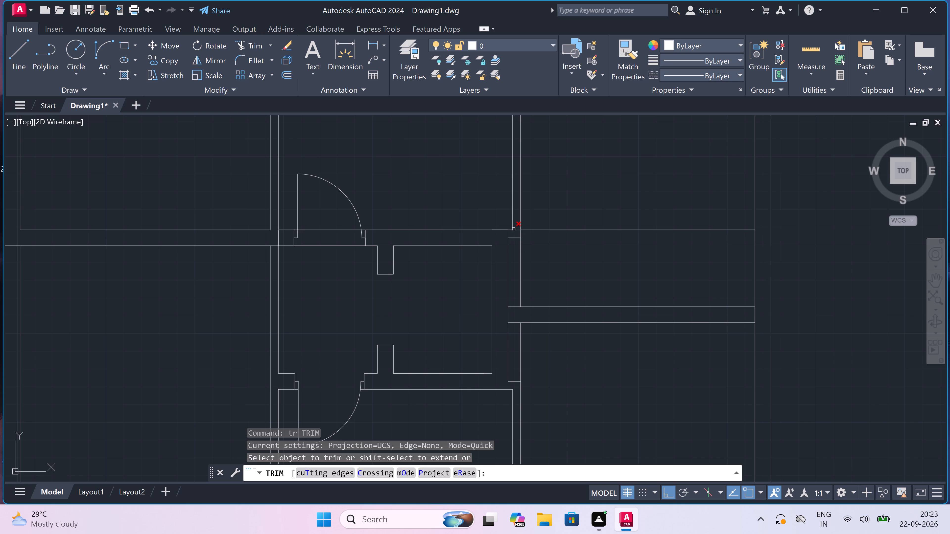
scroll(513, 230, "up", 3)
left_click_drag(515, 228, 516, 231)
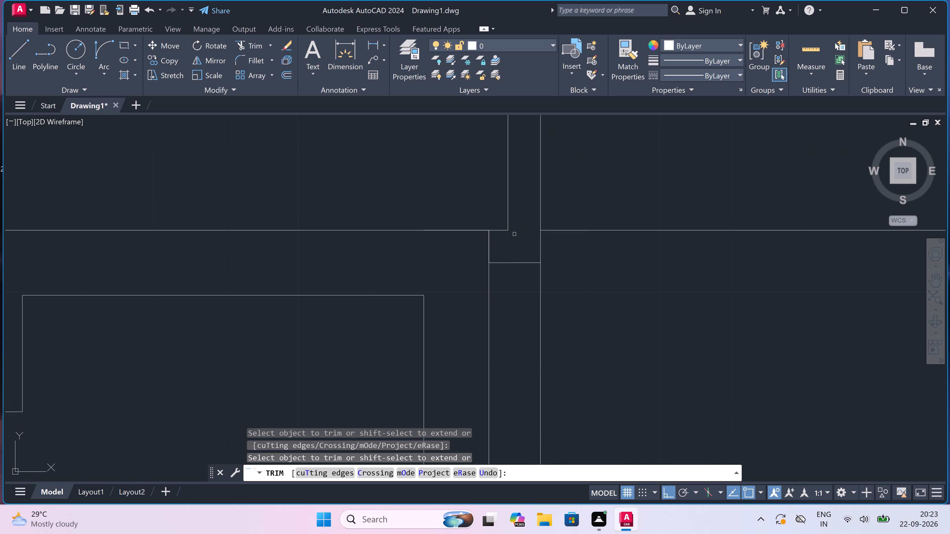
key("Escape")
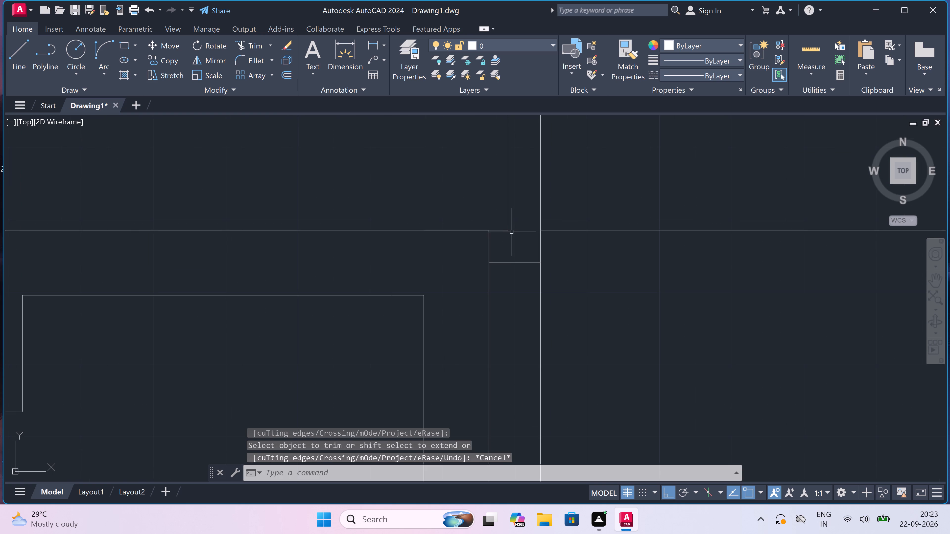
Draw a vertical line across the small room's opening, joining the left corners of the upper and lower wall stubs.
scroll(512, 232, "down", 4)
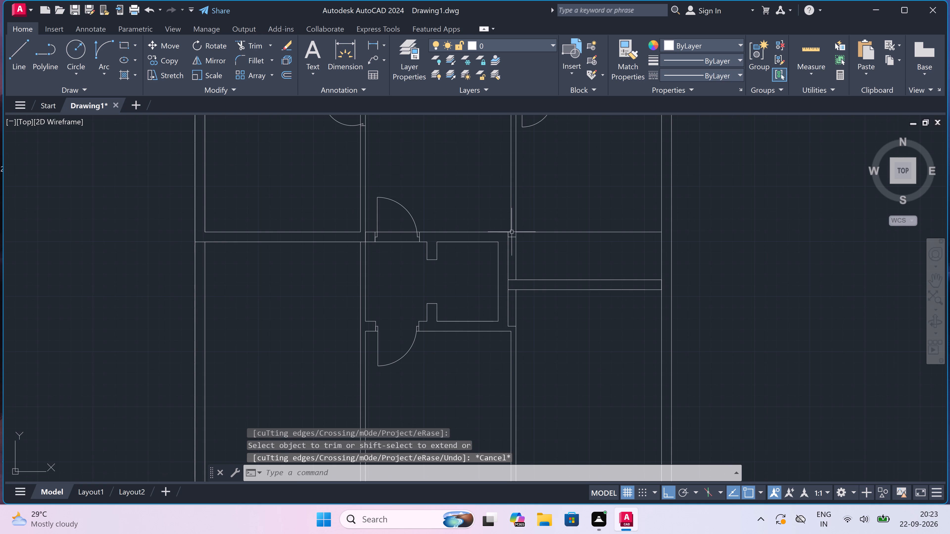
scroll(512, 232, "up", 2)
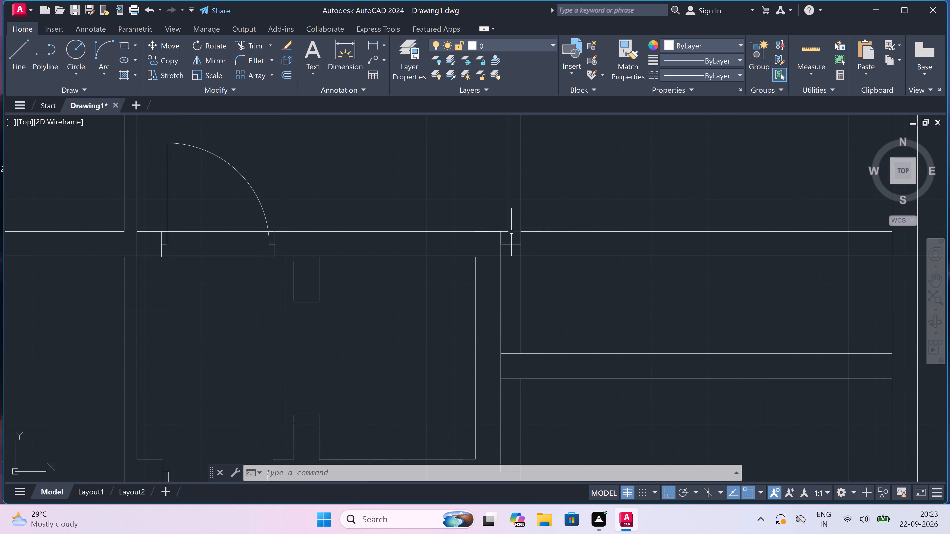
scroll(511, 232, "down", 2)
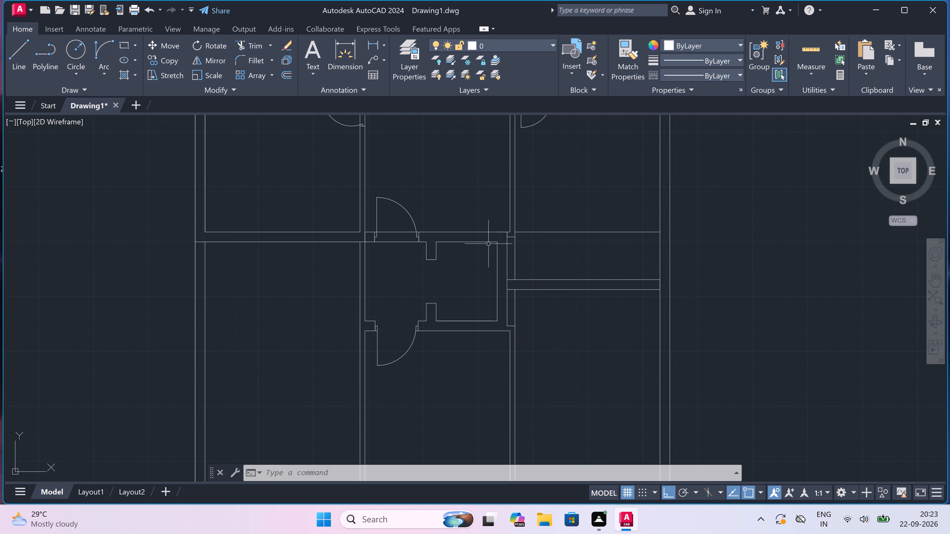
scroll(430, 269, "up", 1)
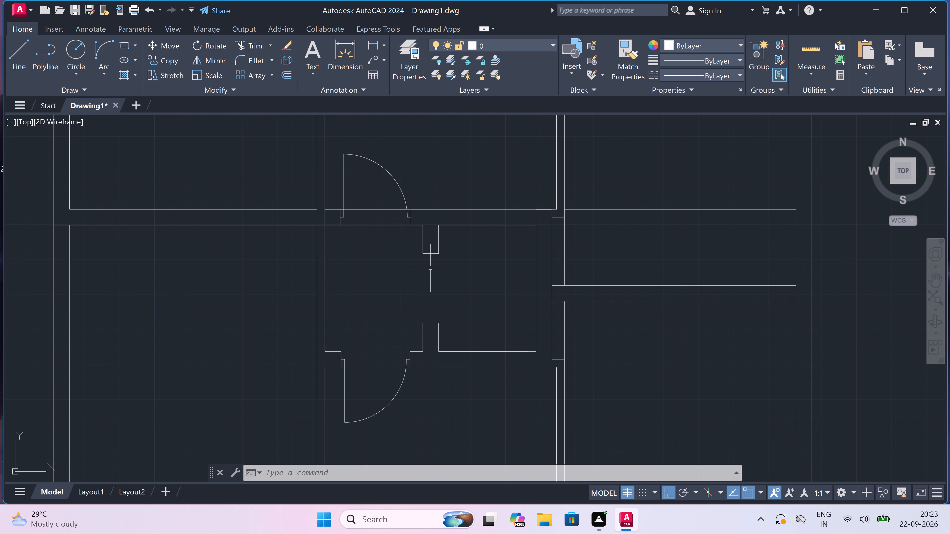
type("l")
key("space")
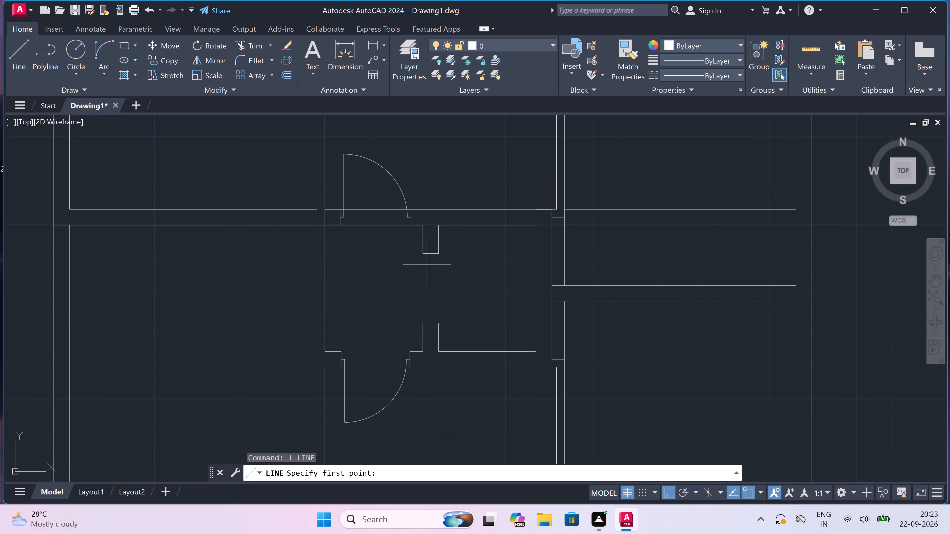
left_click(421, 251)
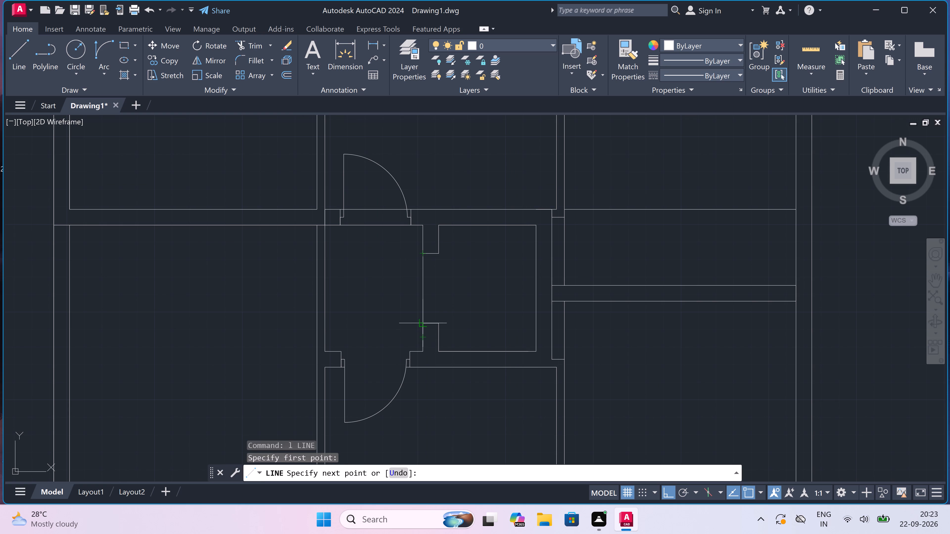
left_click(422, 321)
key("Escape")
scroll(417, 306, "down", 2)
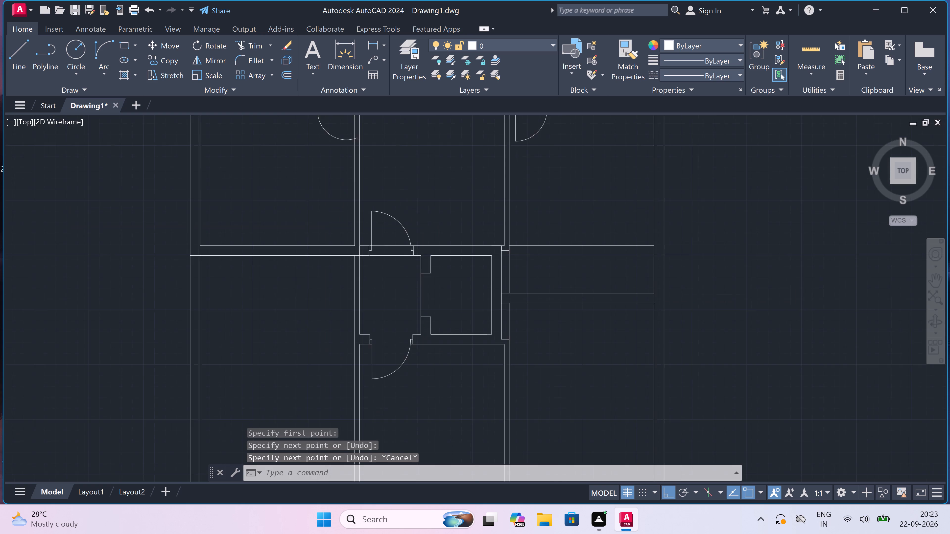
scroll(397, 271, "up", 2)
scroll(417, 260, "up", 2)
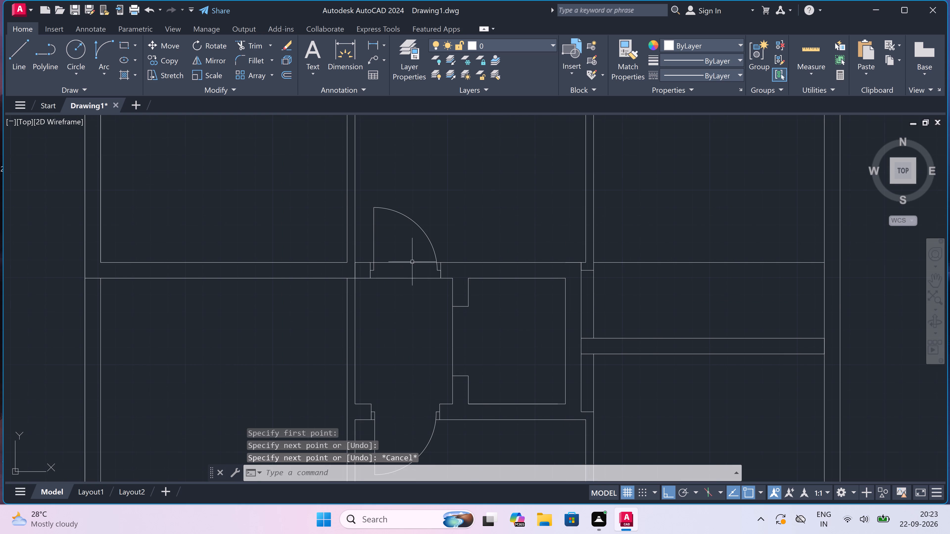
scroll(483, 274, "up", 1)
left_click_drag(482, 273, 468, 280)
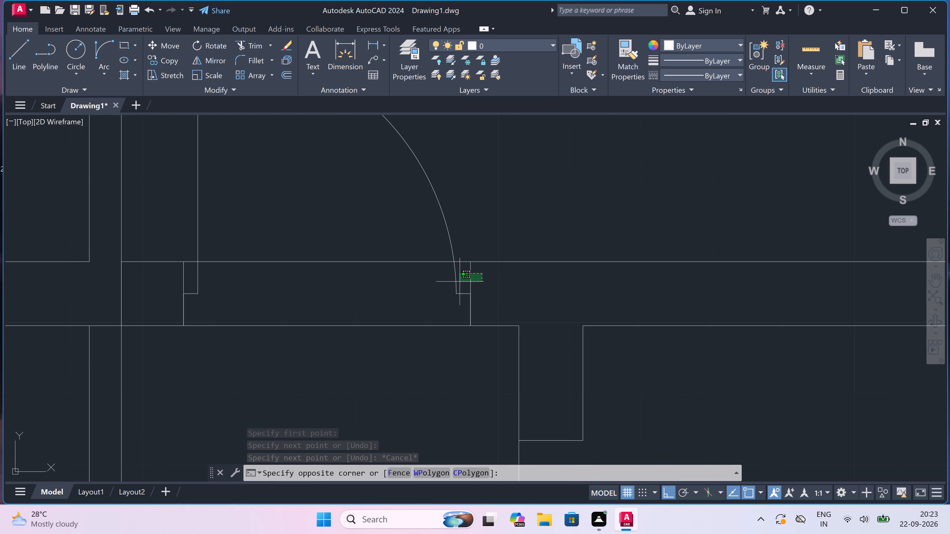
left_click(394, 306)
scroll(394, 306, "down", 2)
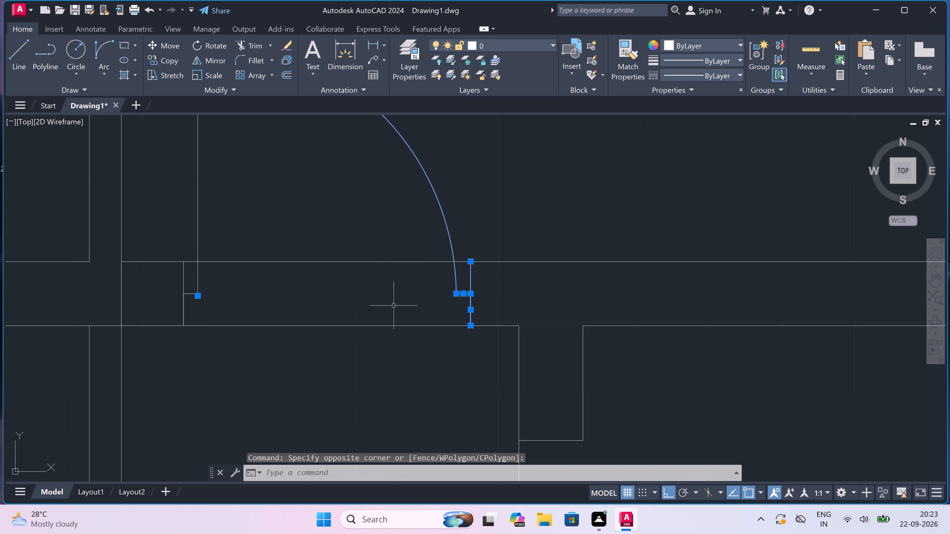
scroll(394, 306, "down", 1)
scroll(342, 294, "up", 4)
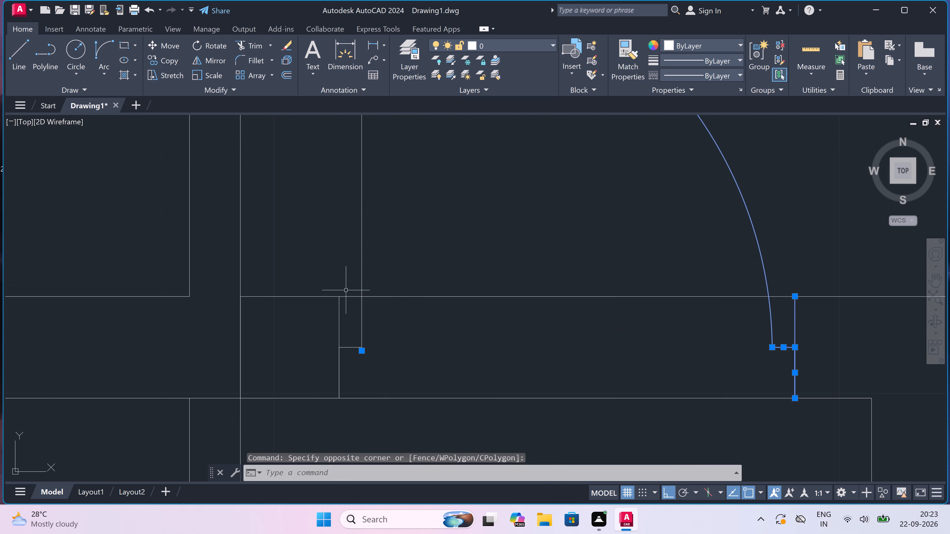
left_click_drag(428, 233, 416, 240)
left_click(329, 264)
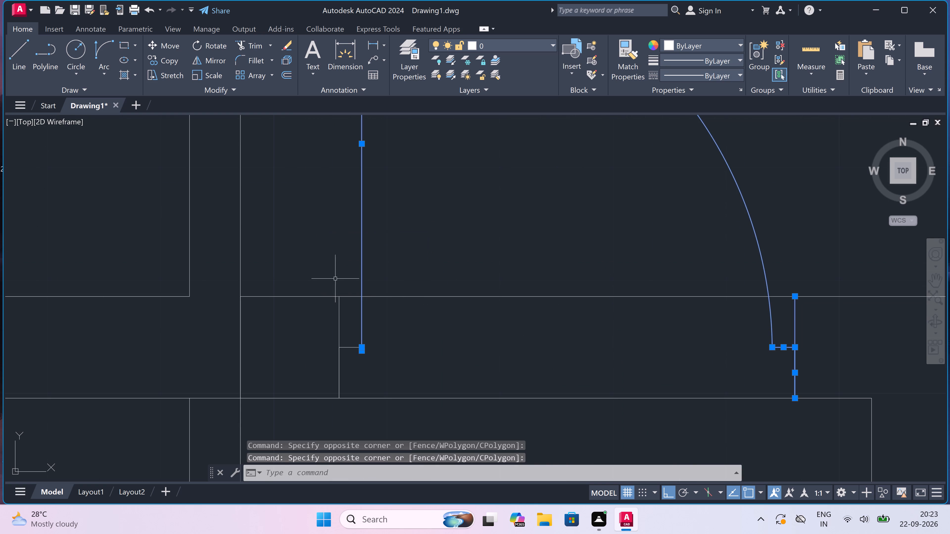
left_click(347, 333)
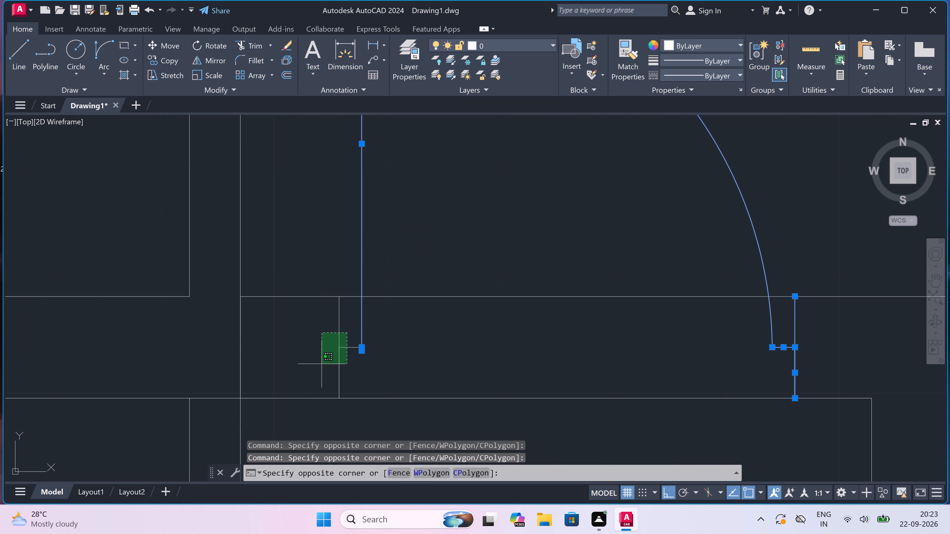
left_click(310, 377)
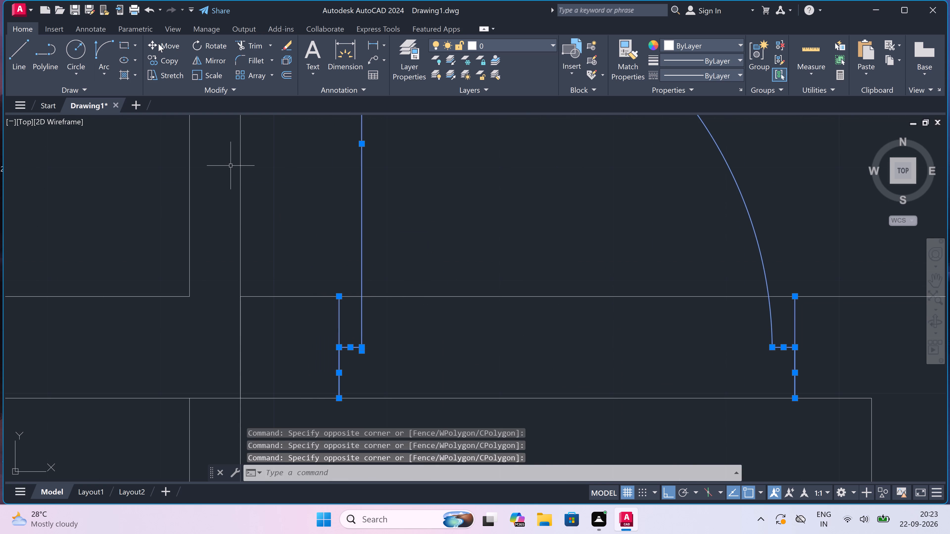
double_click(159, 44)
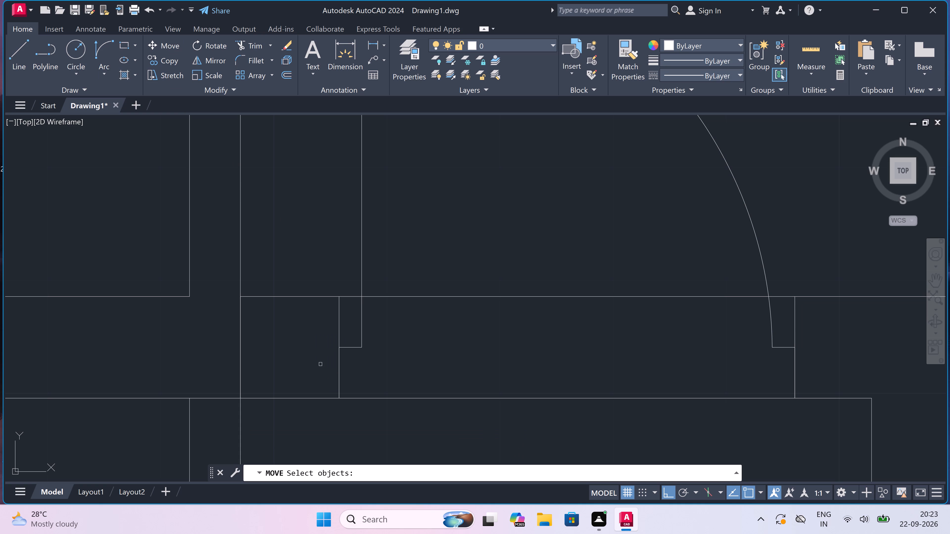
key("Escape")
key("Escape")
Move the upper cross wall's swing door, with its leaf, arc and both jambs, about 6" left towards the vertical partition.
left_click_drag(388, 327, 338, 362)
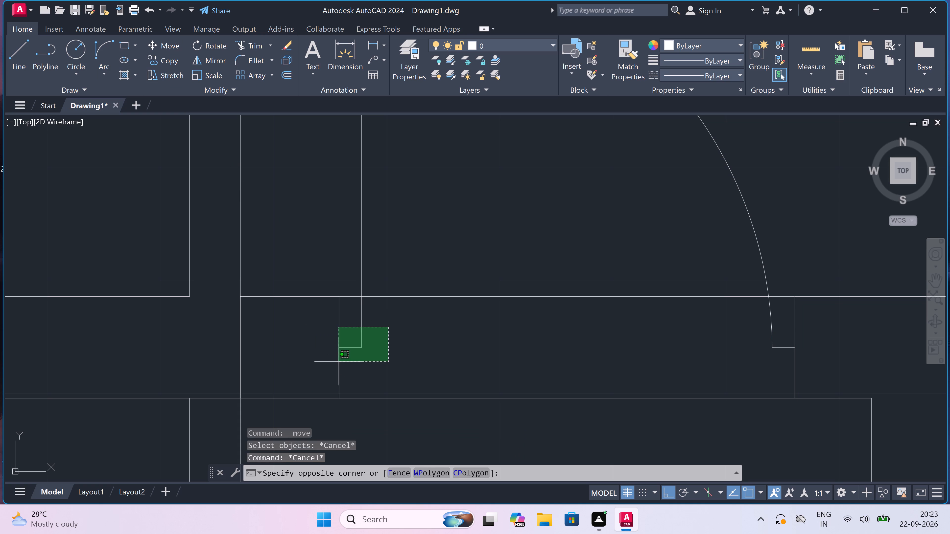
left_click(279, 374)
scroll(322, 347, "down", 2)
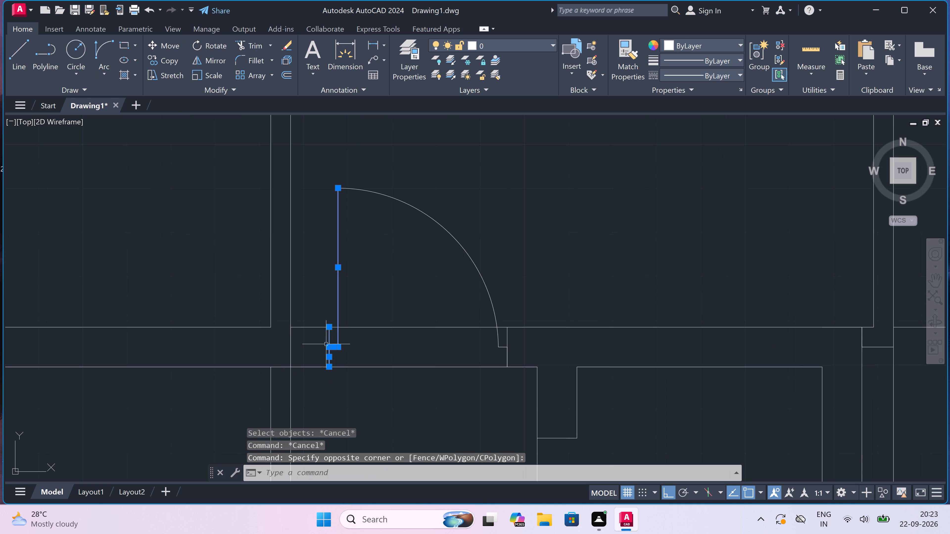
left_click_drag(516, 285, 512, 285)
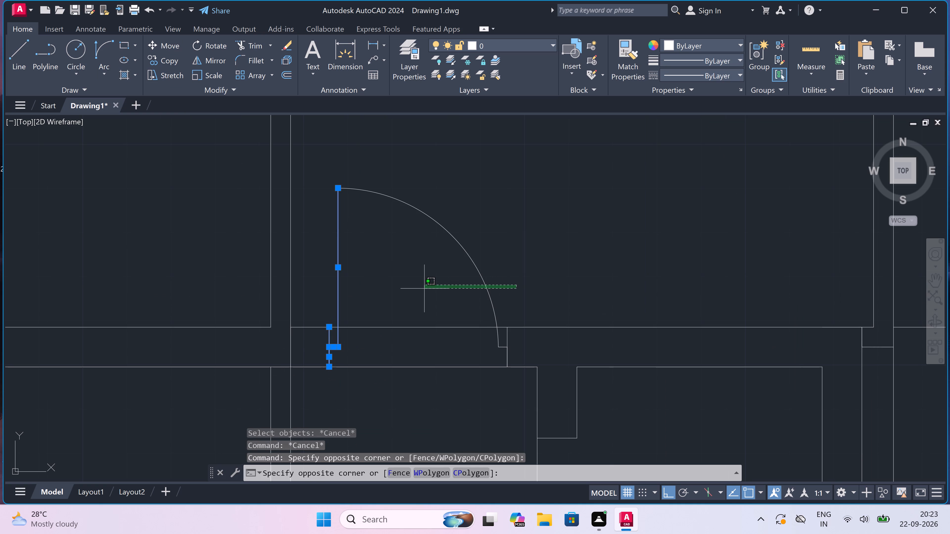
left_click(424, 289)
scroll(487, 368, "up", 3)
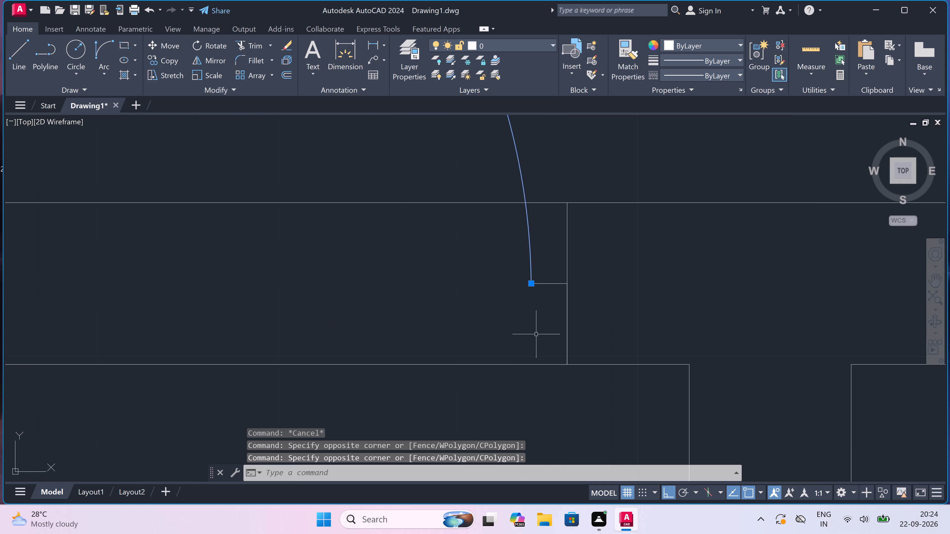
left_click_drag(607, 256, 590, 269)
left_click(466, 296)
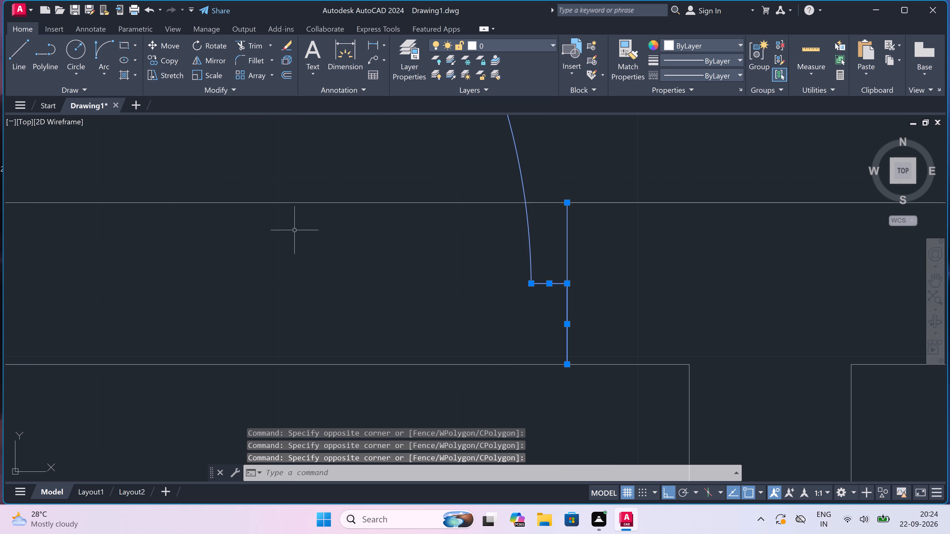
left_click(167, 43)
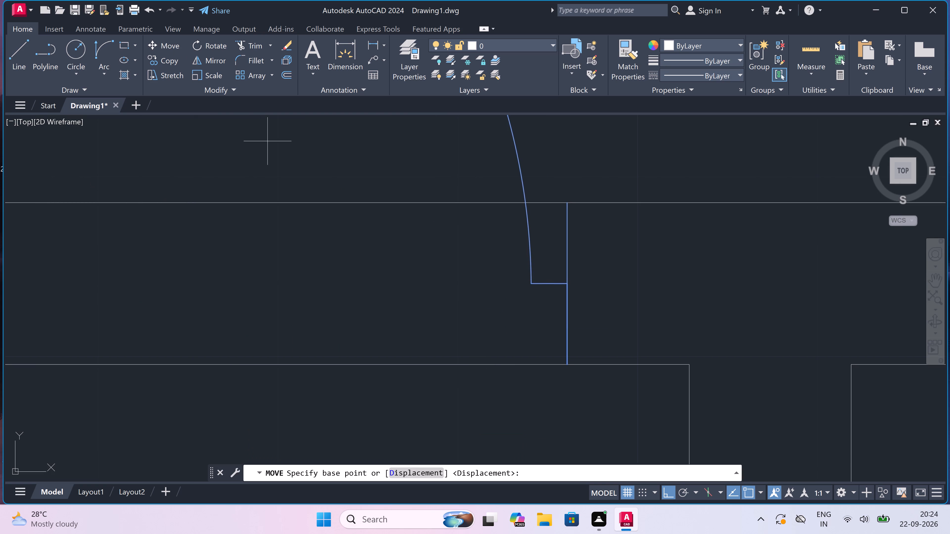
scroll(419, 290, "down", 5)
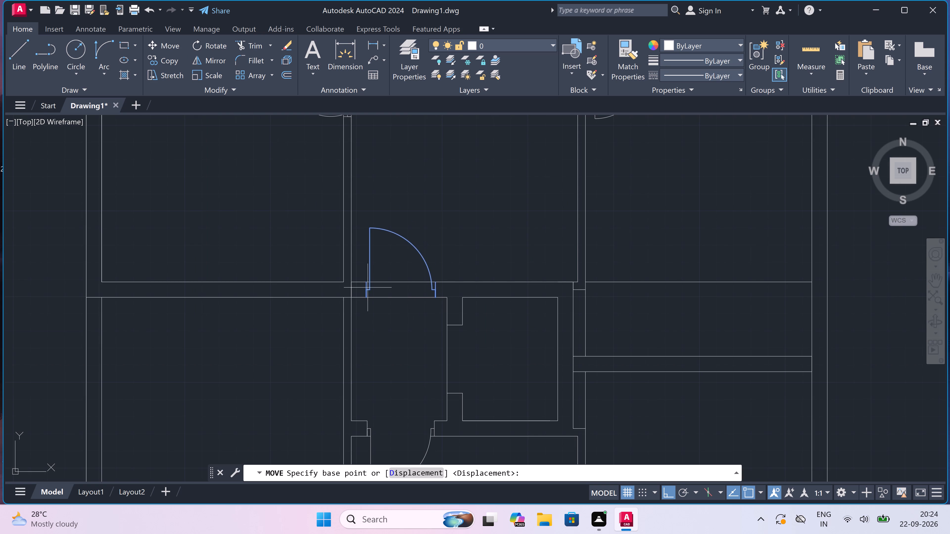
scroll(357, 287, "up", 3)
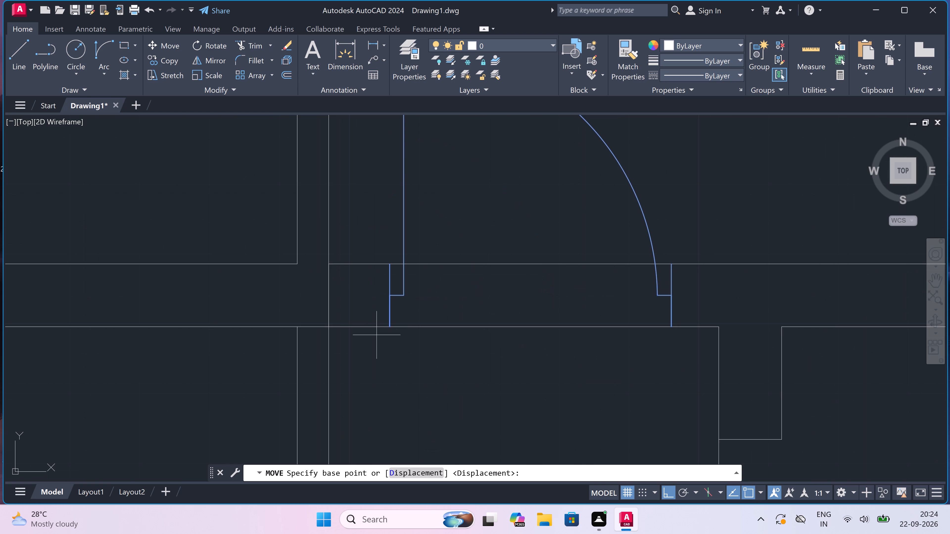
left_click(386, 325)
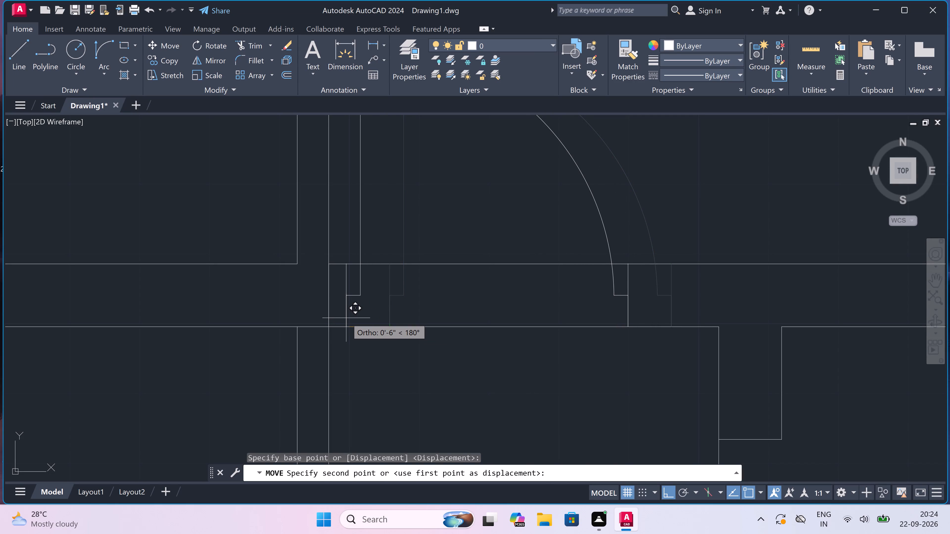
left_click(349, 318)
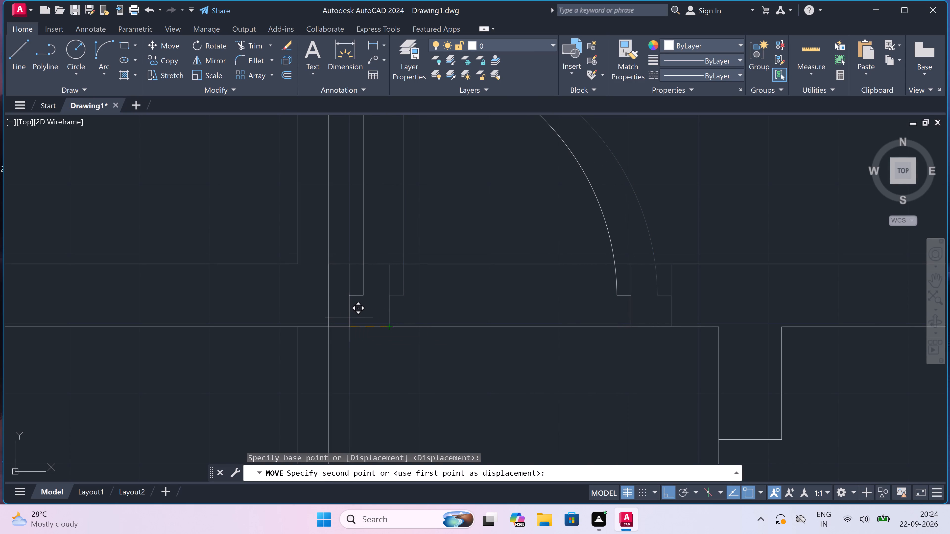
Trim the vertical partition's right face and the cross wall's lower face where they pass through their junction beside the moved door.
scroll(417, 293, "down", 3)
scroll(394, 299, "up", 2)
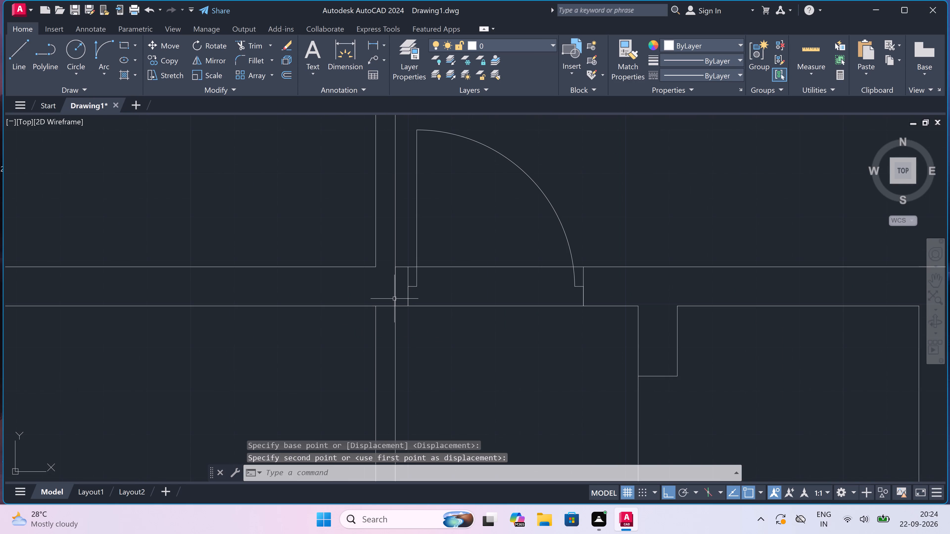
key("t")
type("r")
key("space")
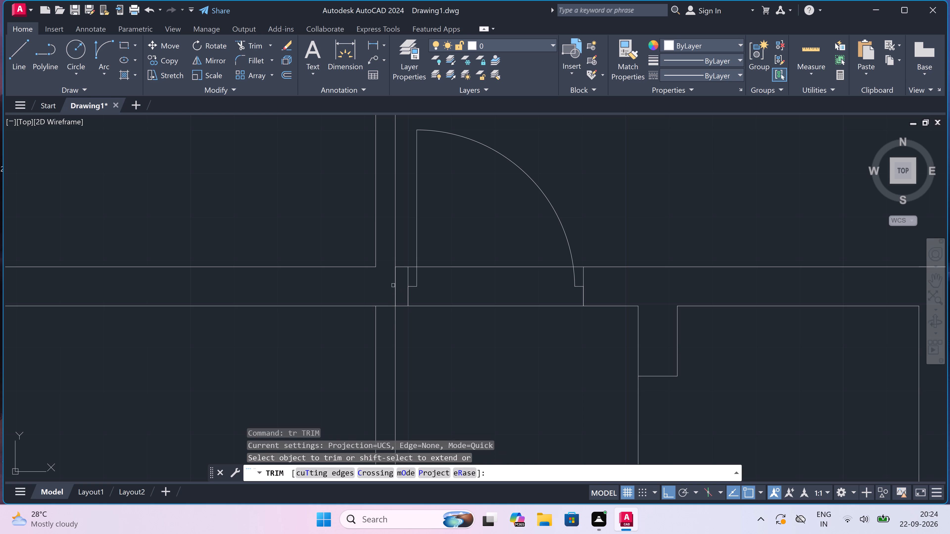
triple_click(396, 284)
left_click(396, 284)
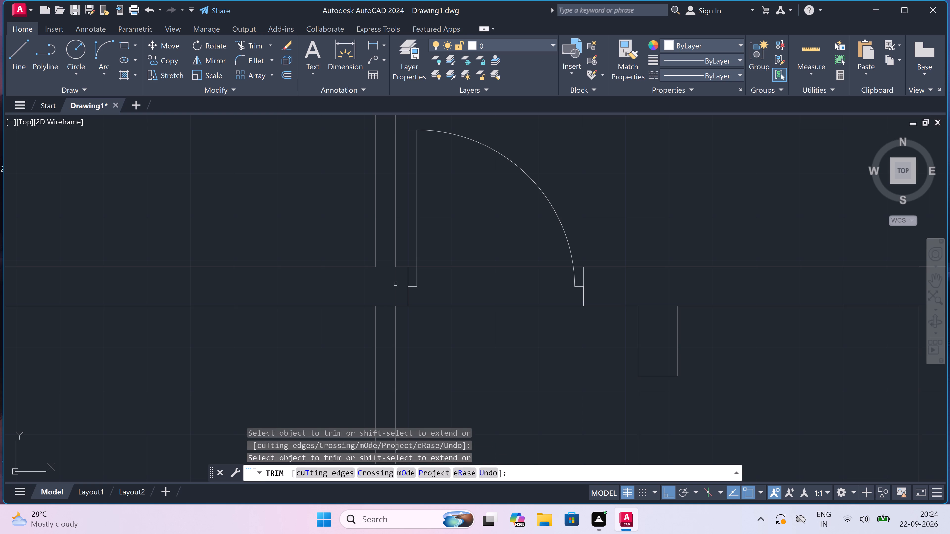
triple_click(382, 305)
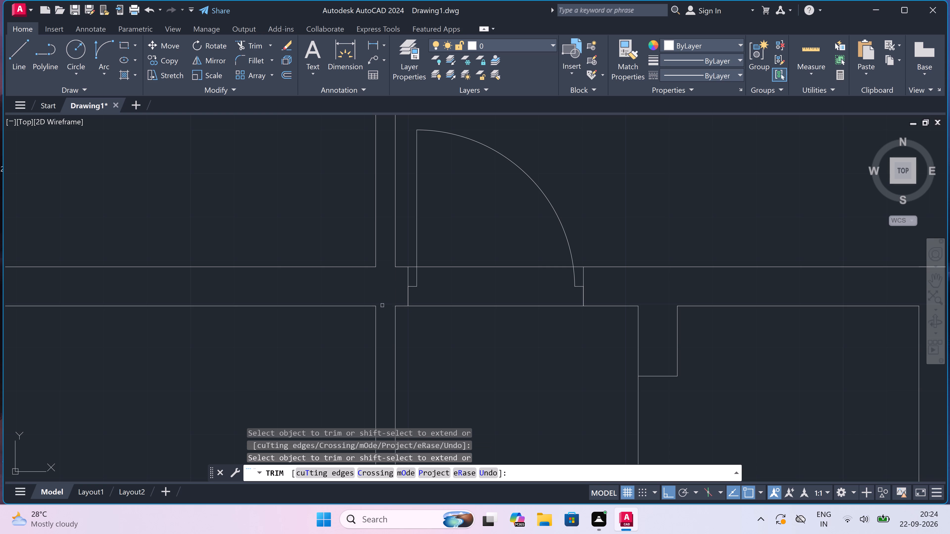
left_click(382, 305)
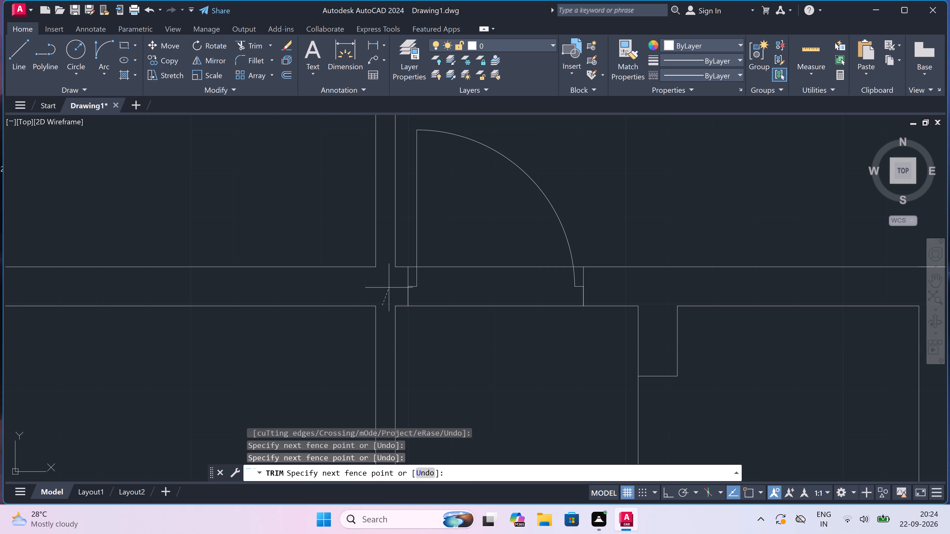
left_click(389, 288)
Trim both faces of the upper cross wall across the moved door's opening.
scroll(389, 288, "down", 2)
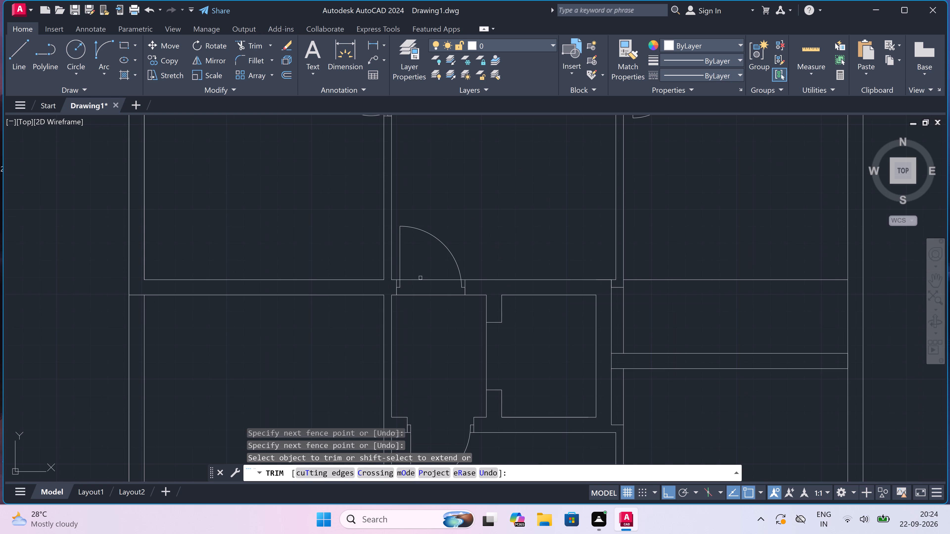
left_click(420, 271)
left_click(424, 322)
scroll(424, 318, "down", 3)
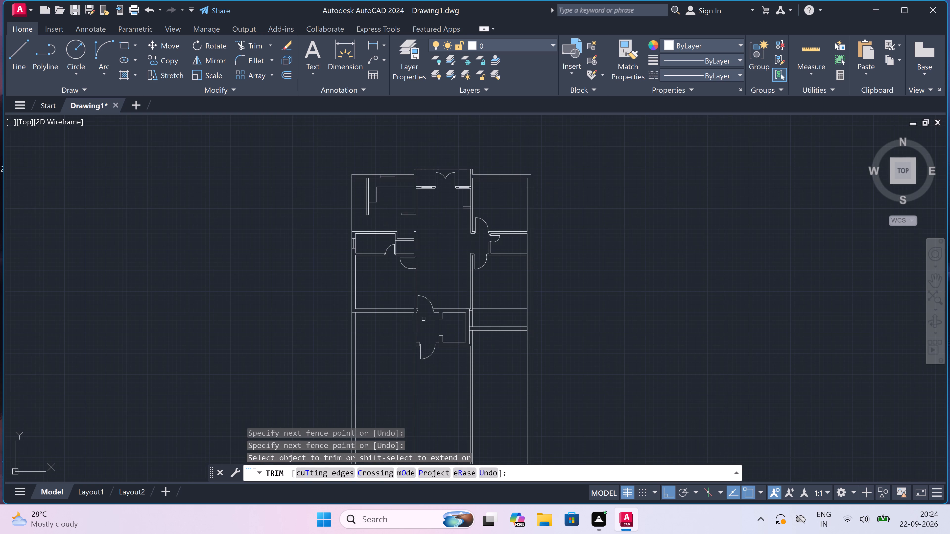
scroll(425, 356, "up", 4)
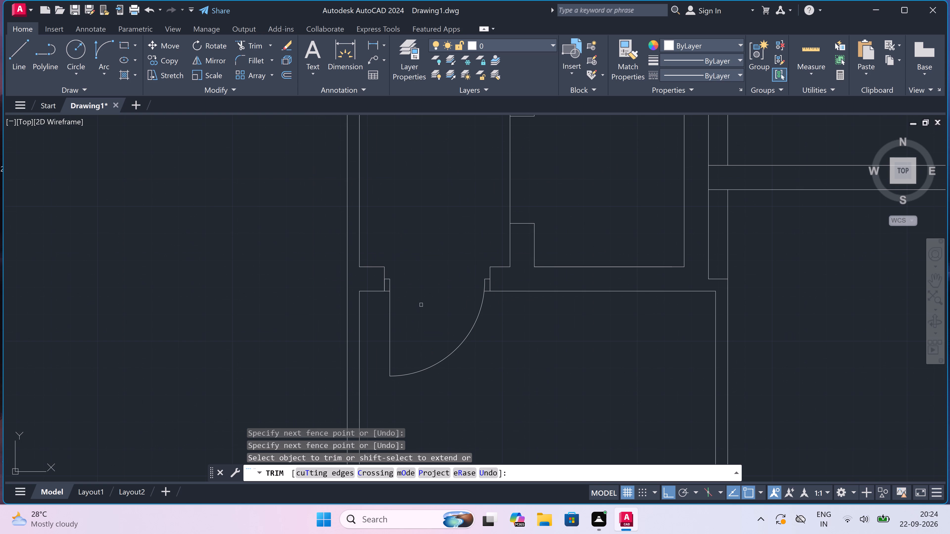
key("Escape")
Move the lower cross wall's swing door, with its leaf, arc, stops and right jamb line, about 6" left towards the vertical wall.
scroll(414, 288, "down", 2)
scroll(415, 286, "up", 2)
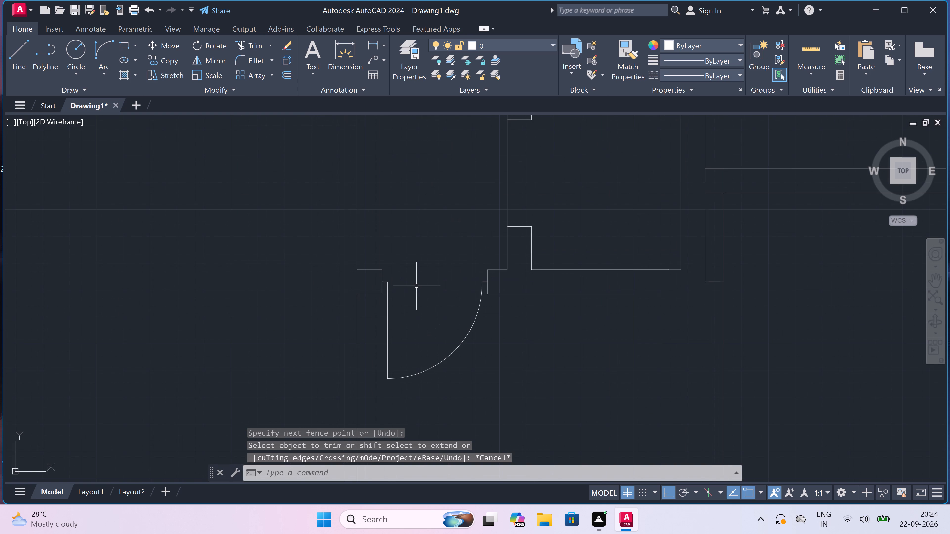
scroll(480, 278, "up", 1)
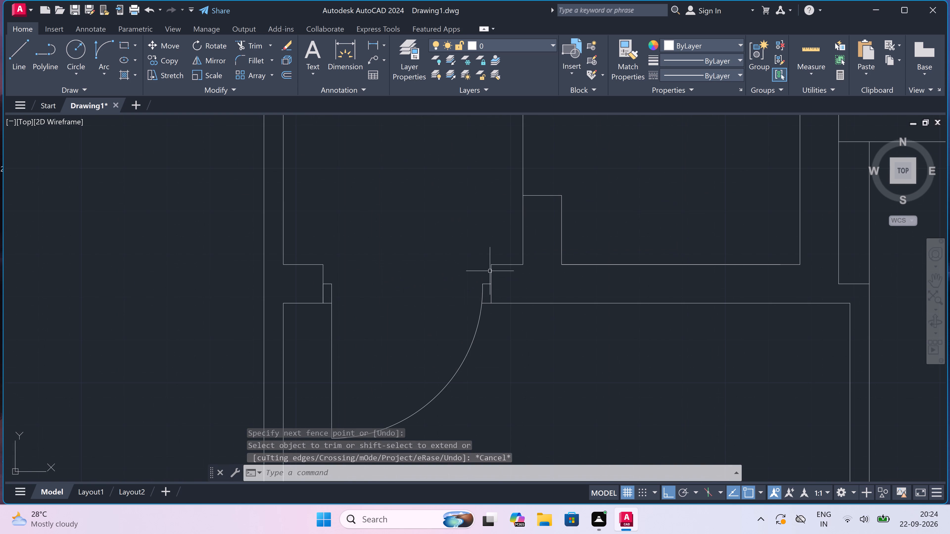
left_click_drag(498, 273, 493, 277)
left_click(462, 288)
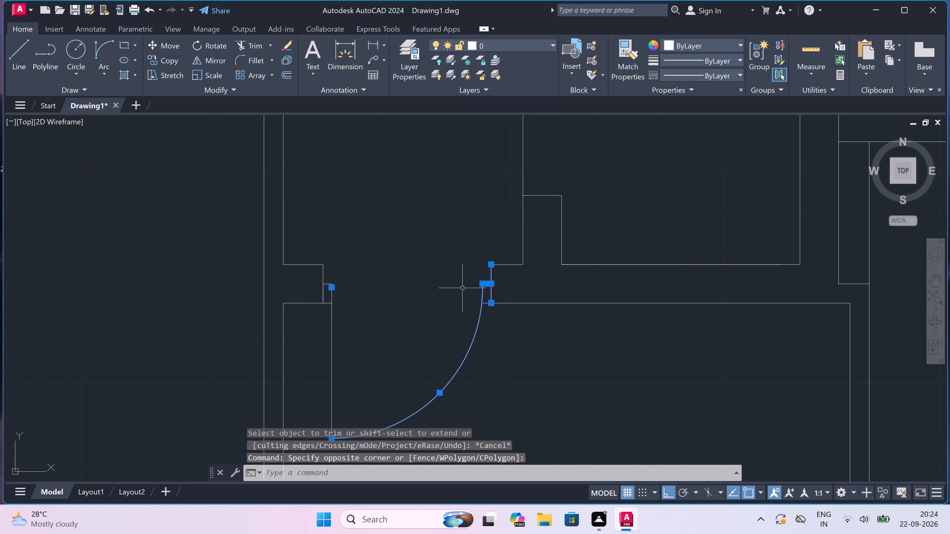
scroll(341, 271, "up", 1)
left_click_drag(339, 271, 334, 282)
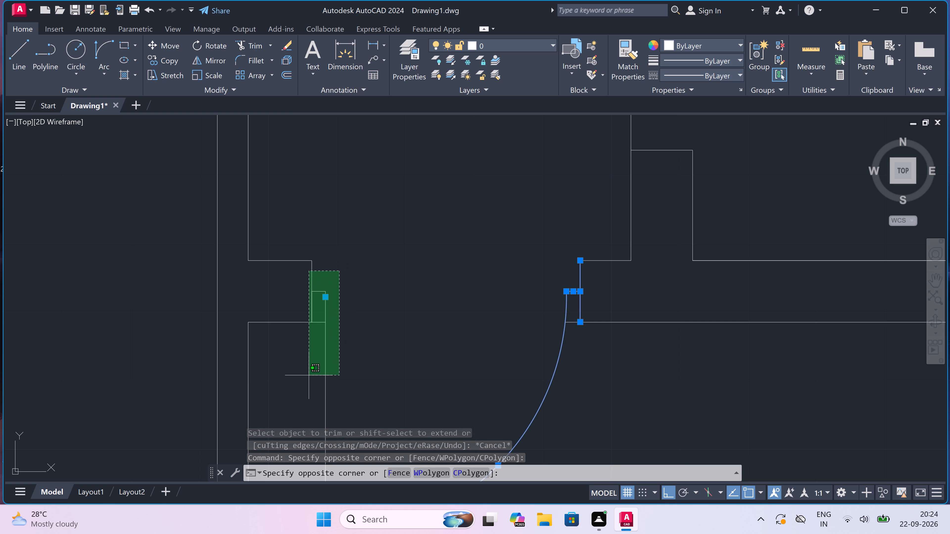
left_click(326, 373)
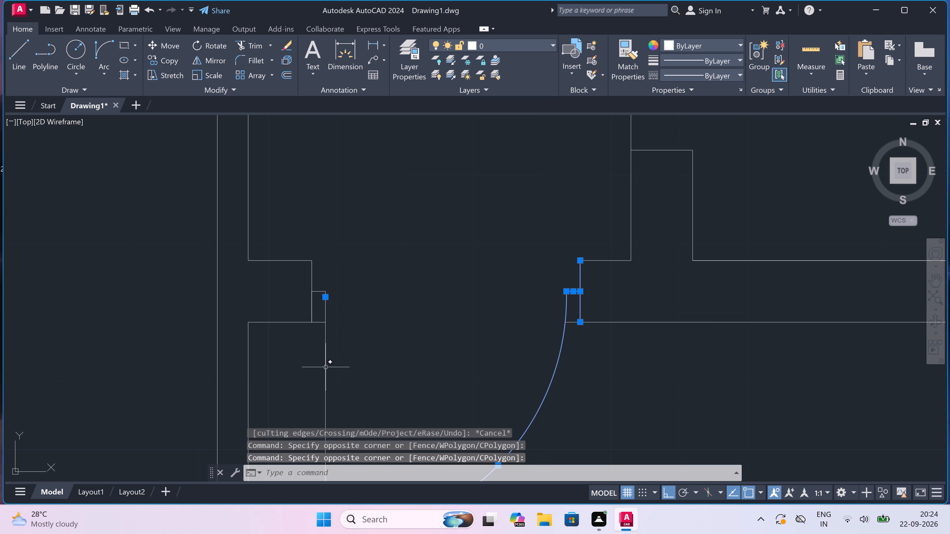
scroll(338, 319, "down", 1)
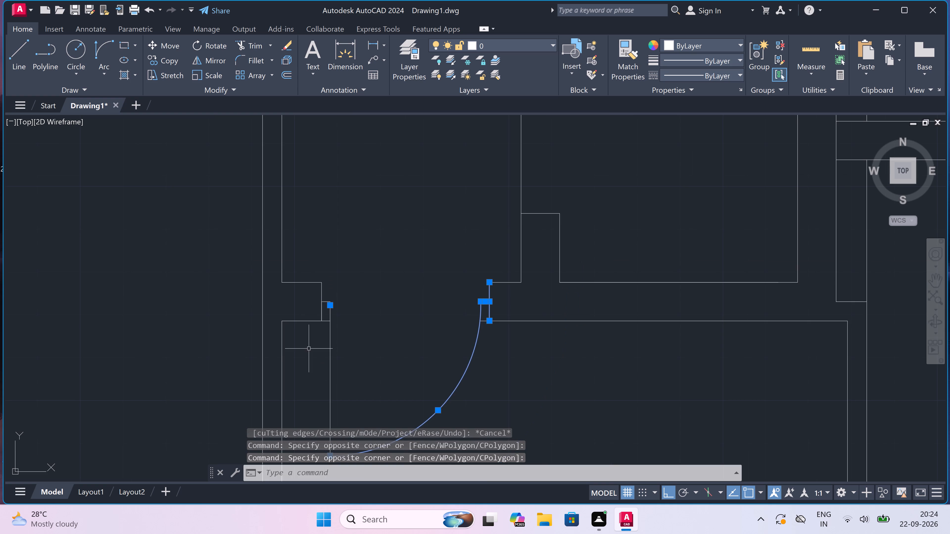
scroll(307, 348, "up", 1)
left_click_drag(383, 310, 344, 350)
left_click(317, 373)
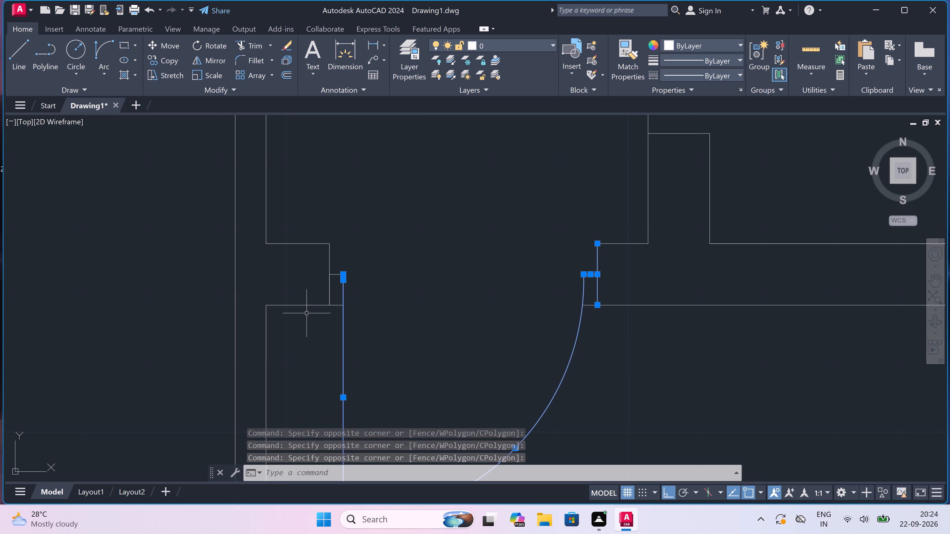
scroll(313, 282, "up", 2)
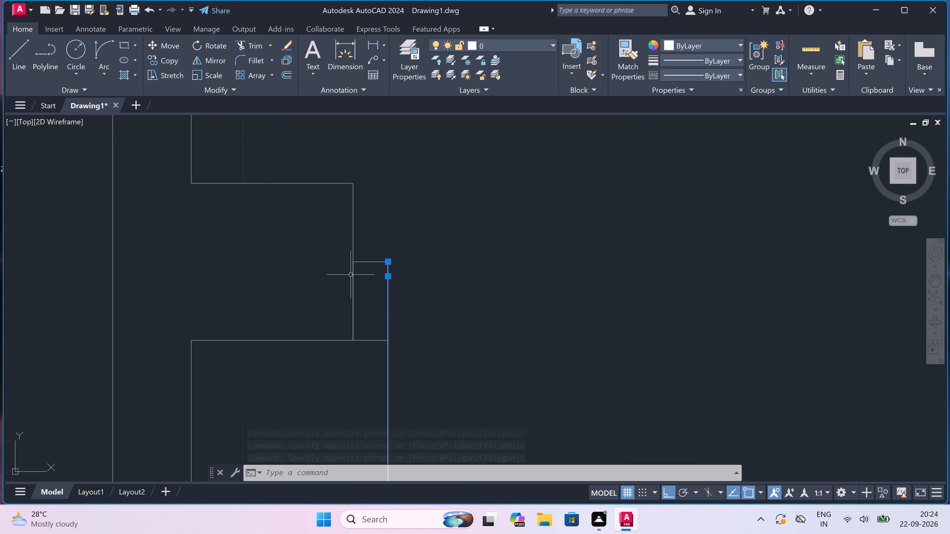
left_click_drag(390, 250, 368, 276)
left_click(359, 285)
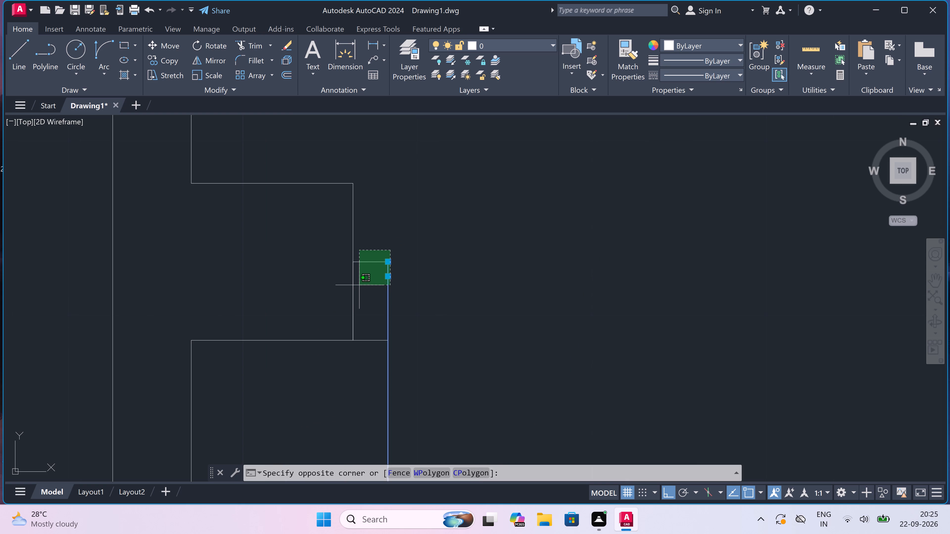
left_click(162, 48)
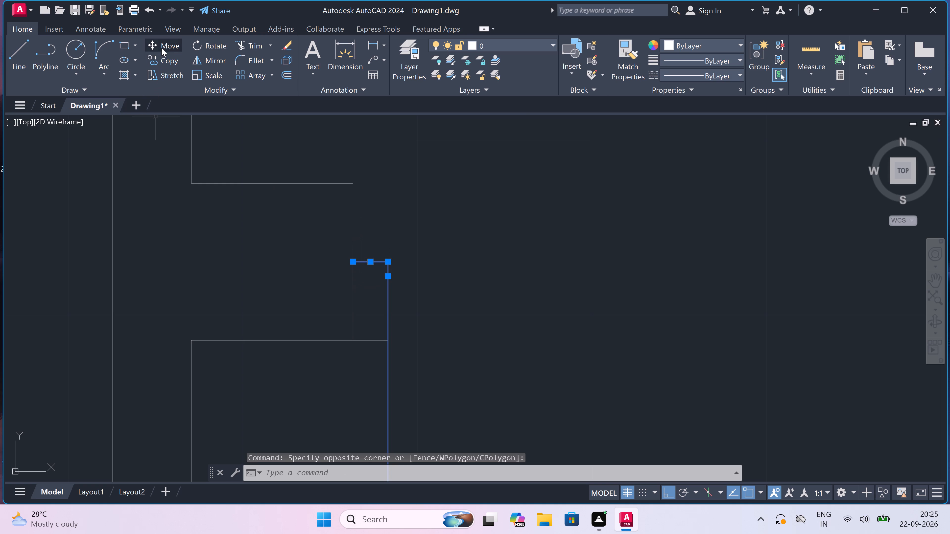
left_click(356, 264)
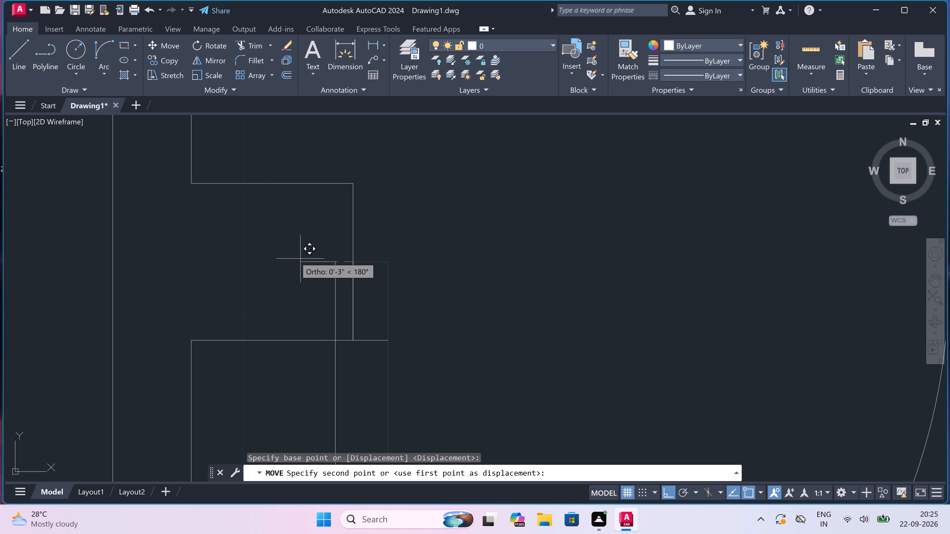
scroll(280, 247, "down", 2)
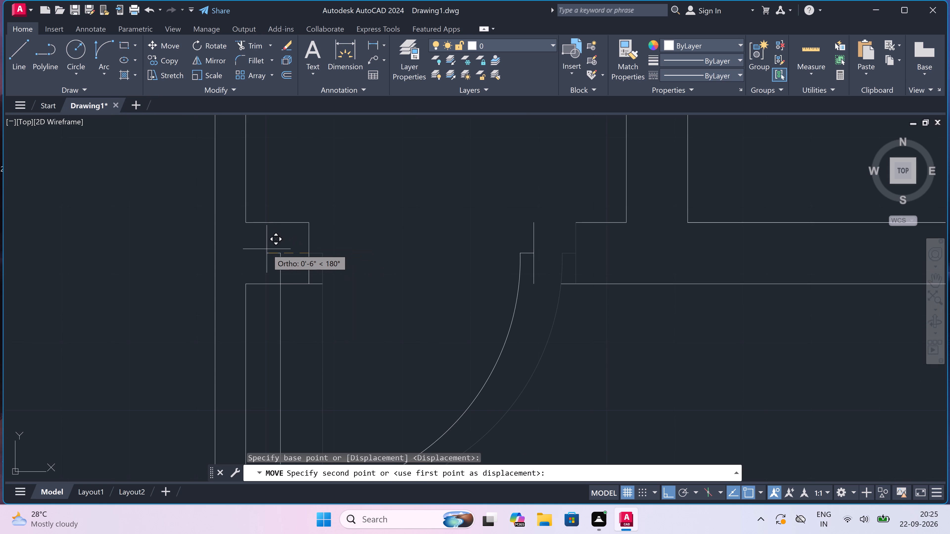
left_click(267, 249)
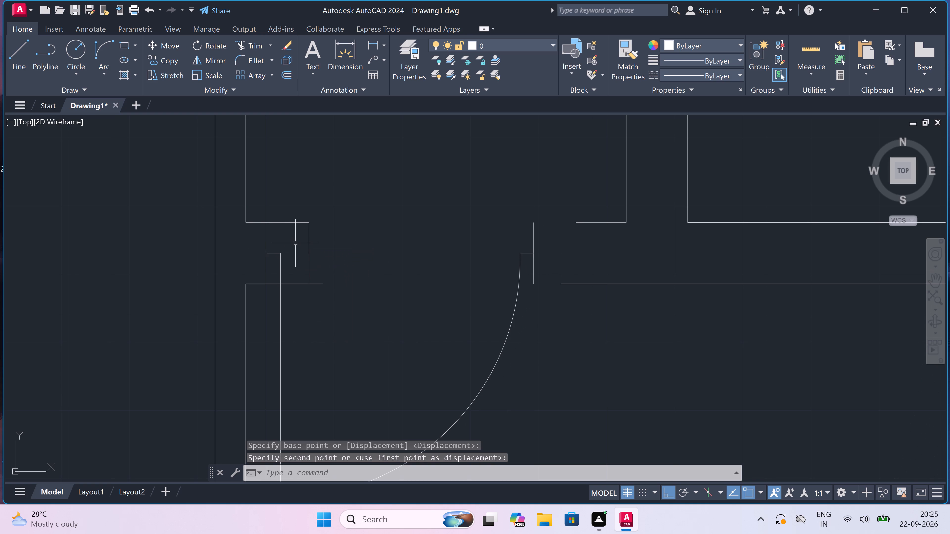
Draw a vertical left jamb line at the moved door's left stop, spanning the lower cross wall from upper to lower face.
key("l")
key("space")
left_click(268, 252)
left_click(260, 220)
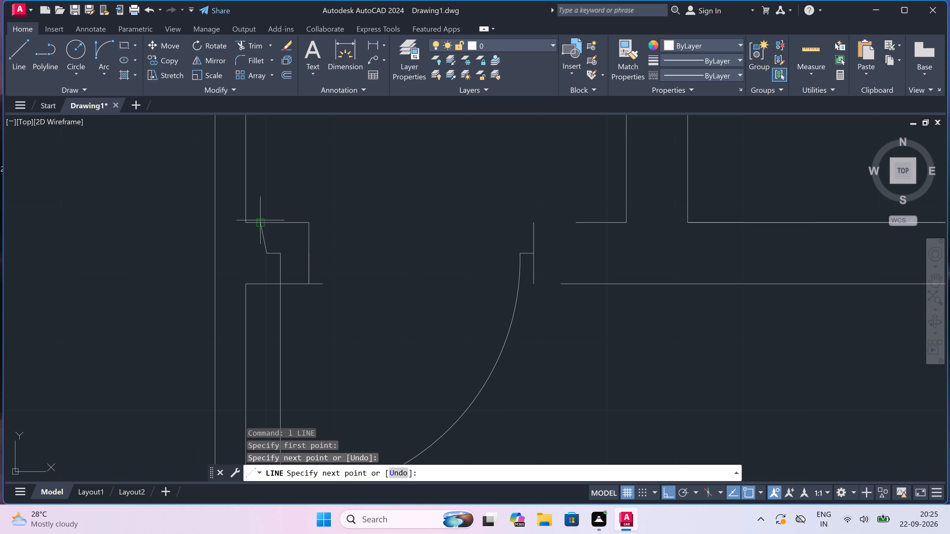
key("ctrl+z")
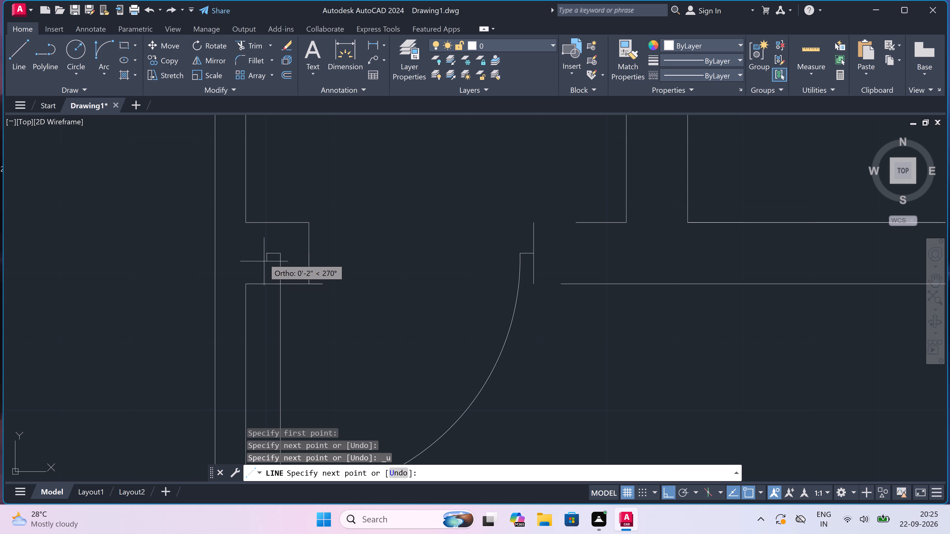
scroll(267, 230, "up", 1)
left_click(269, 212)
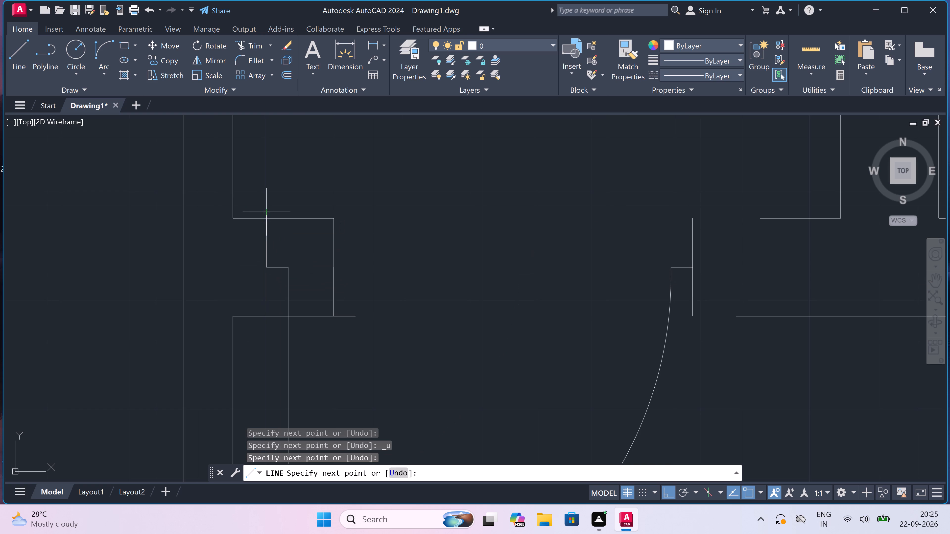
key("ctrl+z")
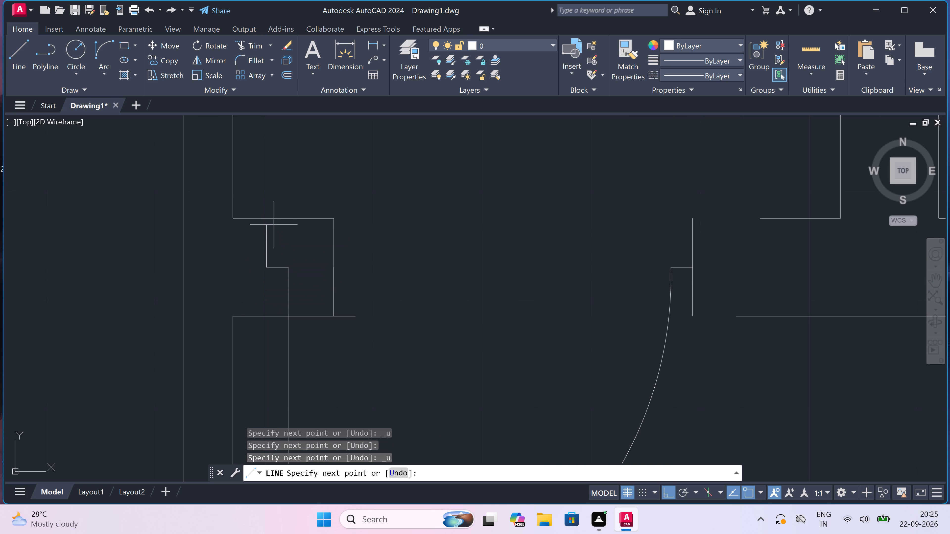
left_click_drag(267, 217, 265, 230)
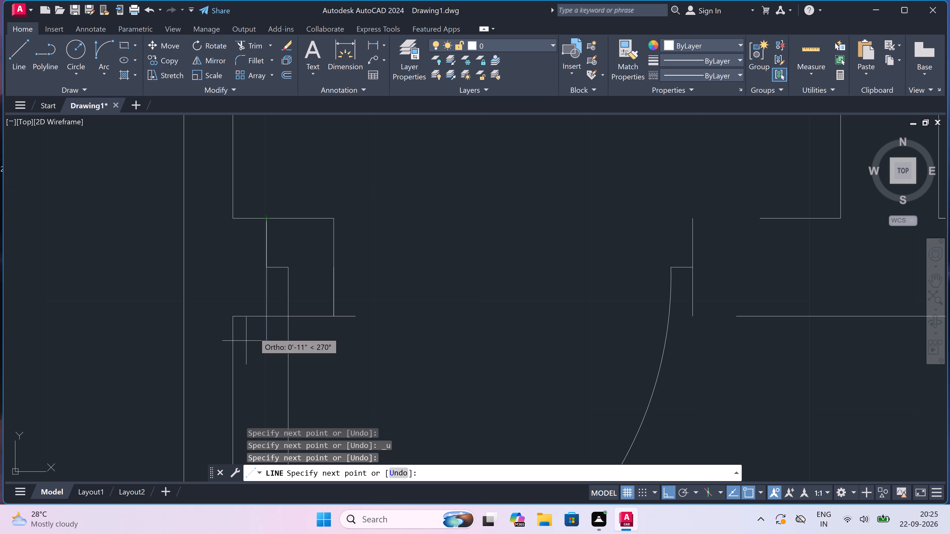
left_click(264, 317)
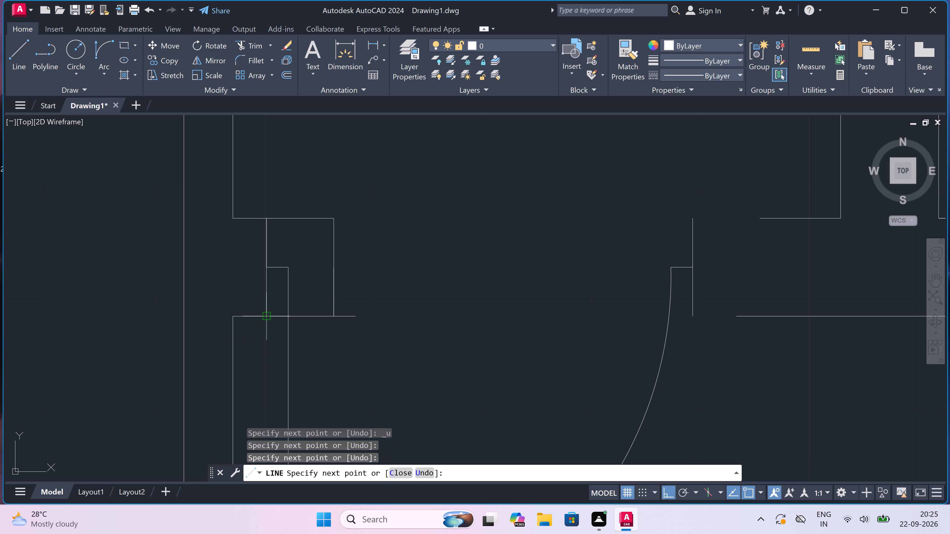
key("Escape")
Trim away the old left jamb and the leftover upper and lower wall face segments inside the moved door's opening.
key("t")
key("r")
key("space")
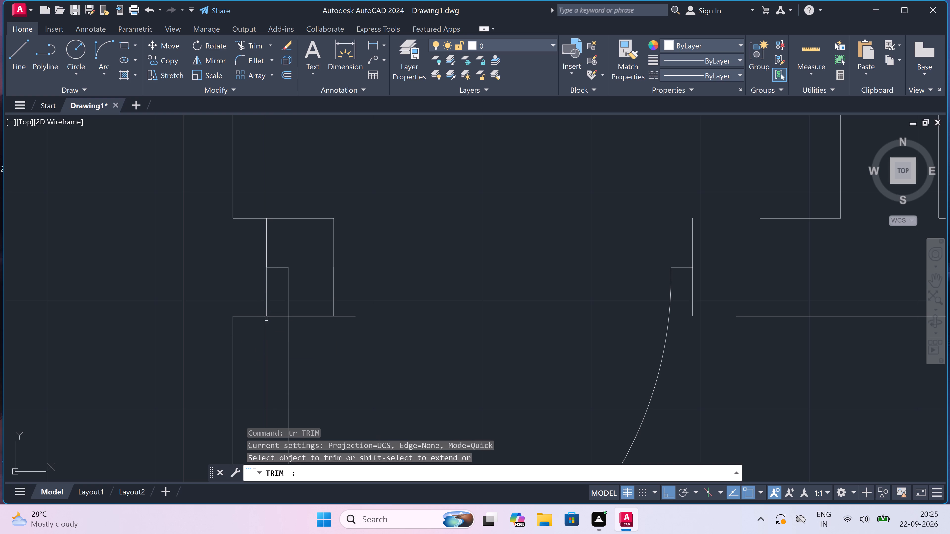
left_click(279, 314)
left_click(285, 324)
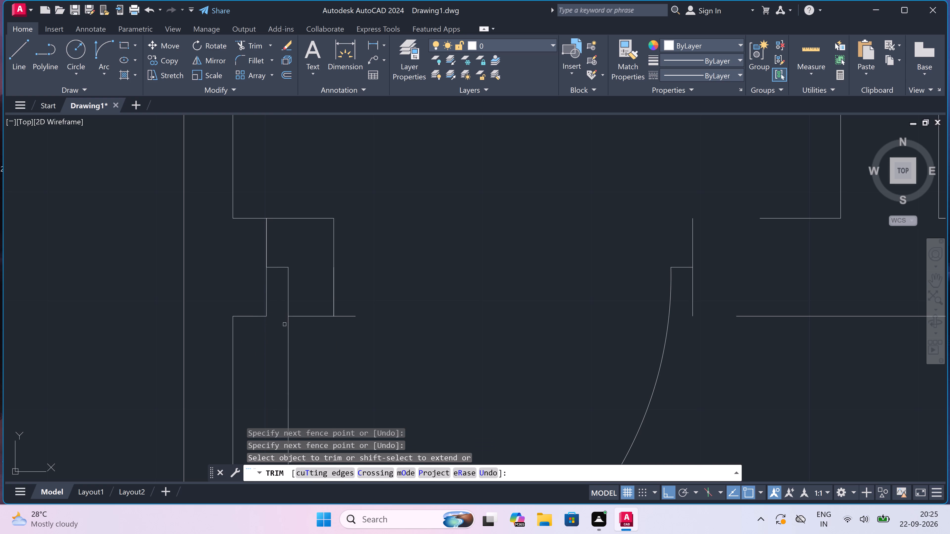
left_click_drag(316, 327, 316, 319)
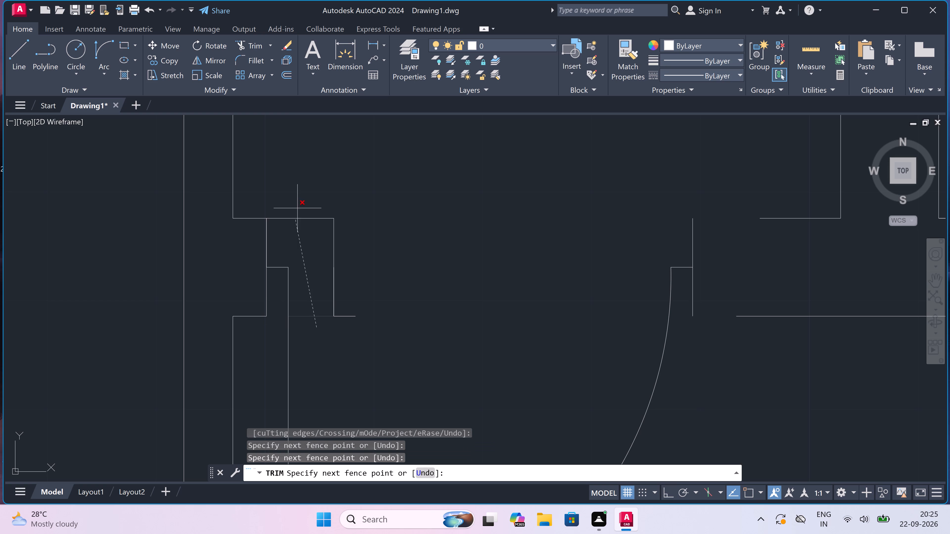
left_click_drag(299, 200, 304, 207)
left_click_drag(311, 251, 345, 244)
left_click(370, 239)
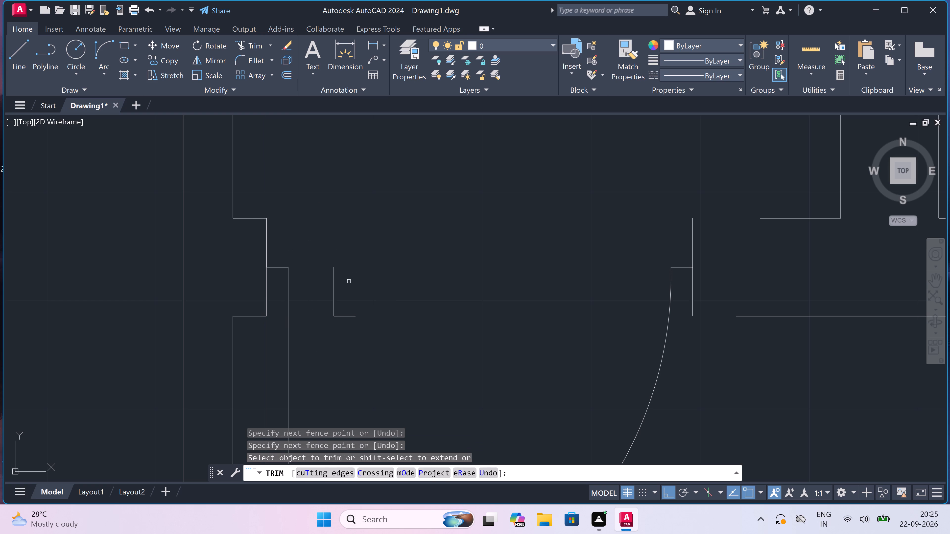
left_click_drag(321, 322, 328, 312)
left_click_drag(360, 275, 341, 318)
left_click_drag(333, 334, 338, 319)
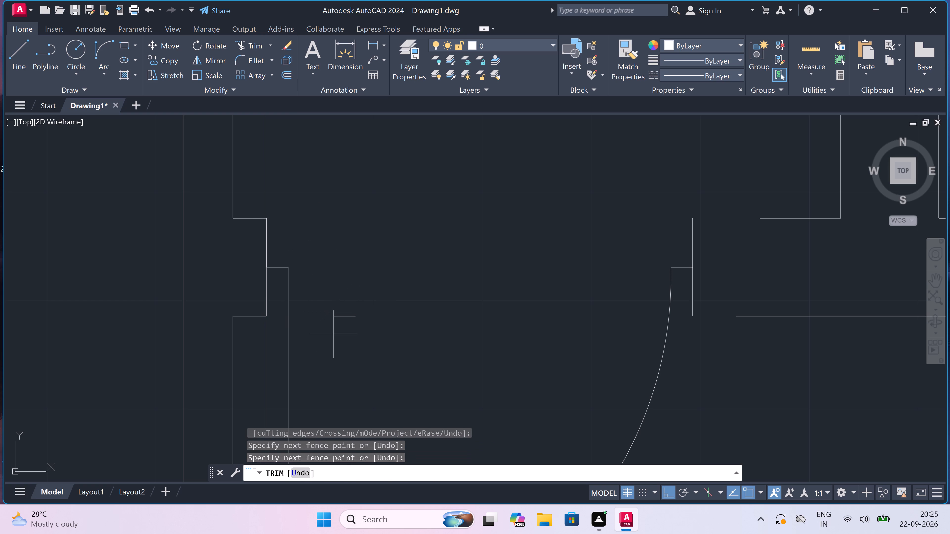
left_click(350, 286)
scroll(426, 279, "down", 7)
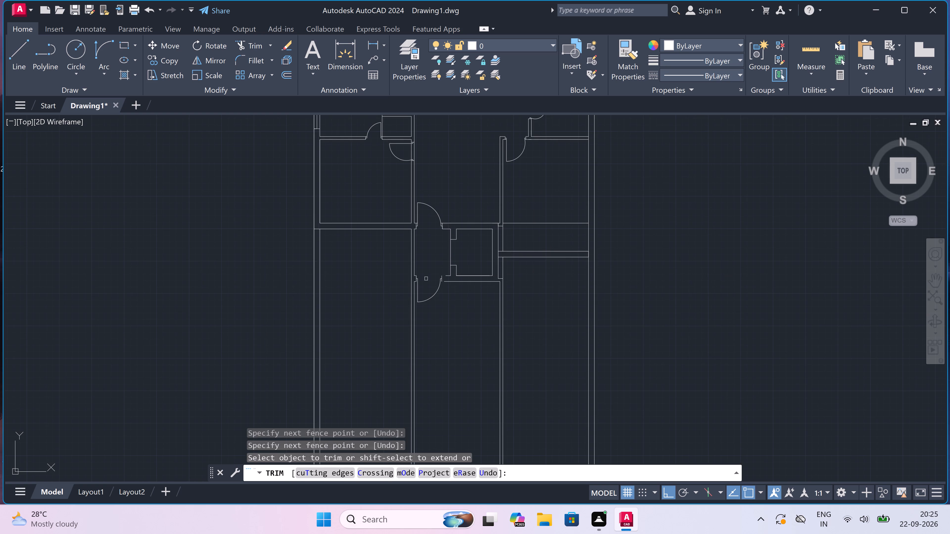
scroll(428, 265, "up", 3)
key("Escape")
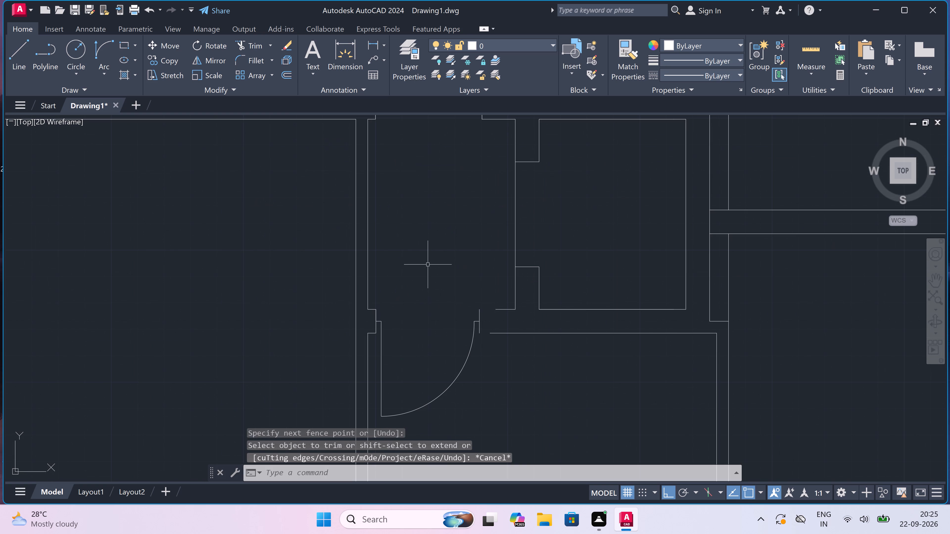
Extend both faces of the lower cross wall leftward to meet the moved door's right jamb line.
scroll(443, 279, "down", 3)
scroll(460, 296, "up", 4)
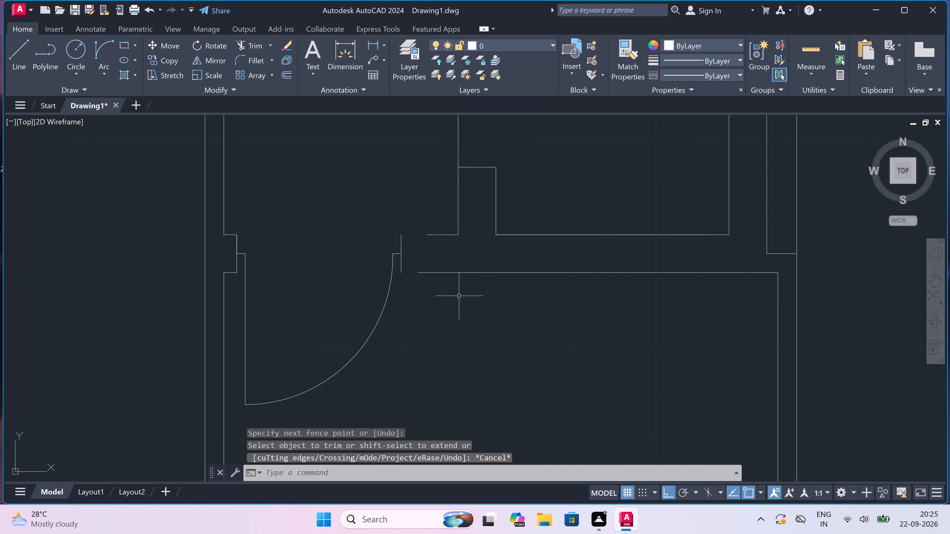
key("e")
key("x")
key("space")
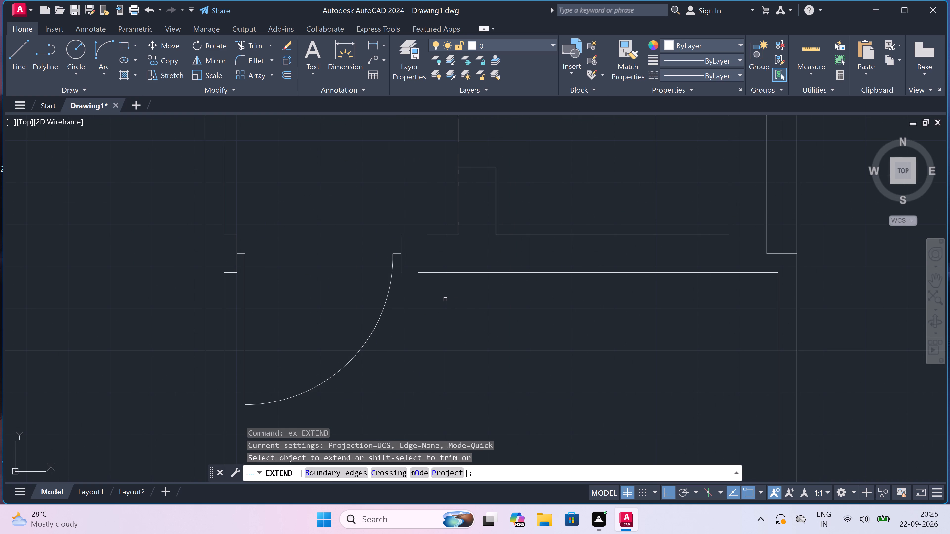
left_click_drag(445, 299, 444, 297)
left_click(419, 185)
scroll(402, 263, "down", 3)
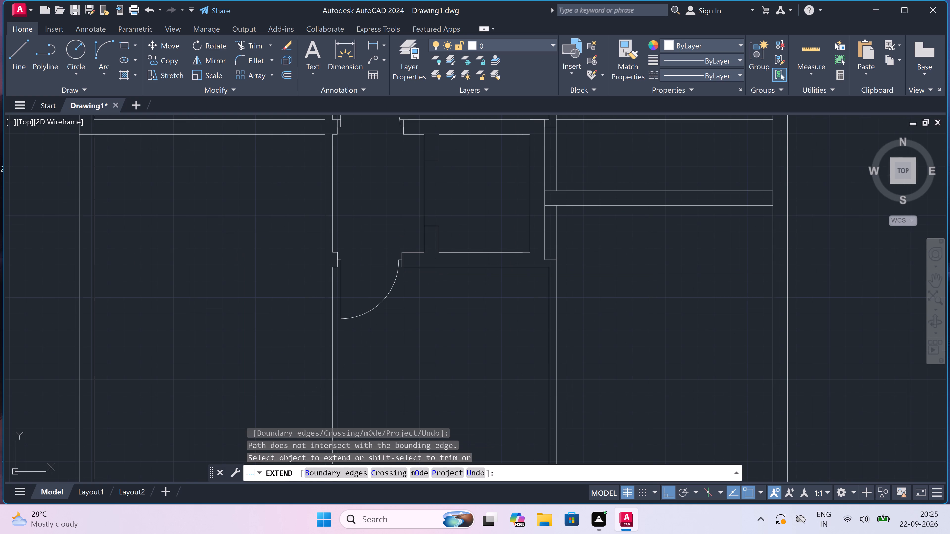
scroll(377, 264, "down", 1)
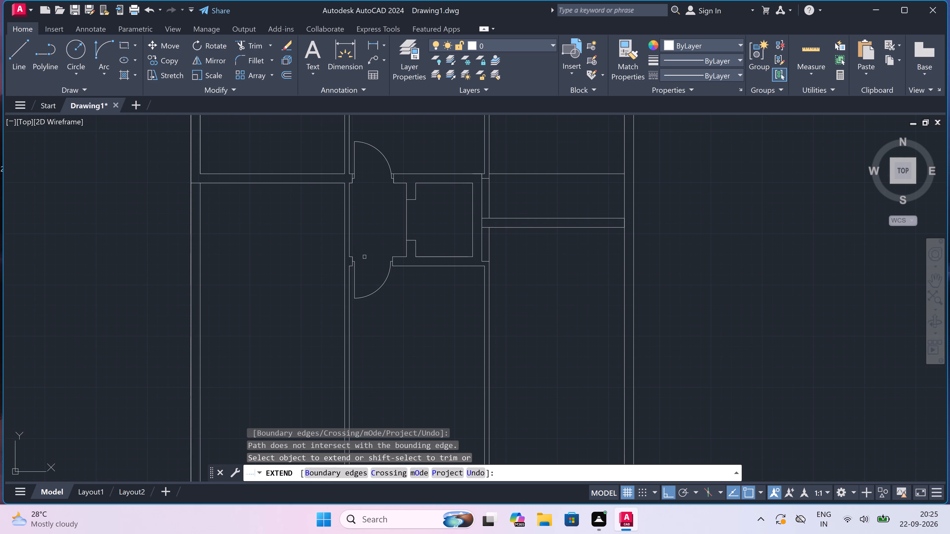
key("Escape")
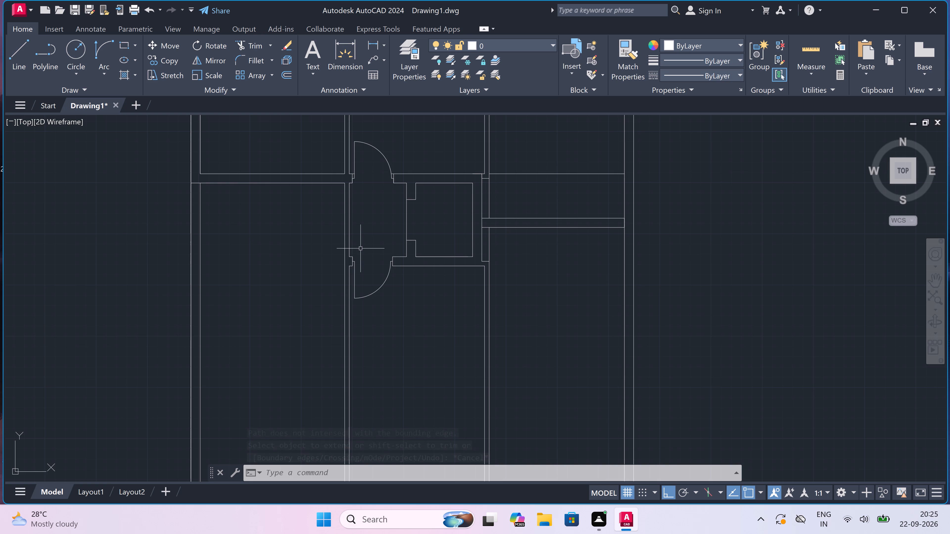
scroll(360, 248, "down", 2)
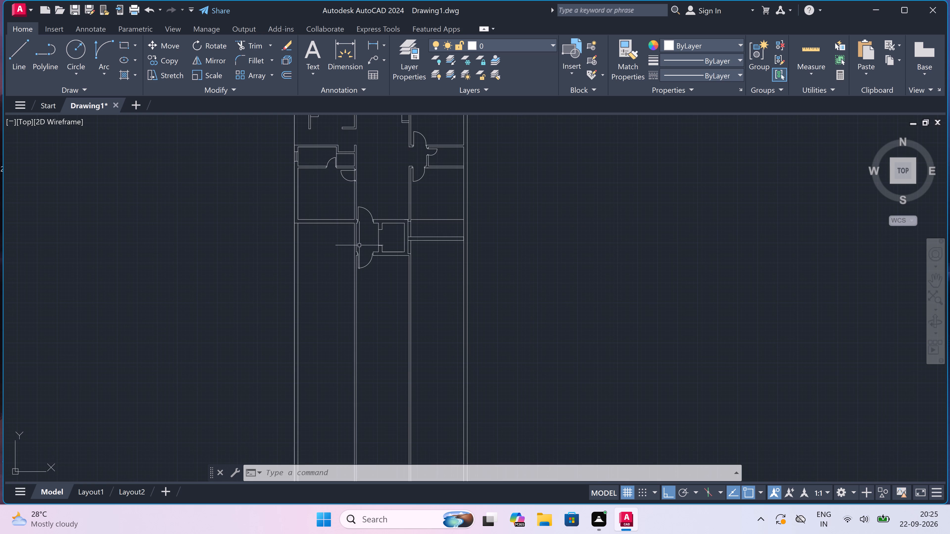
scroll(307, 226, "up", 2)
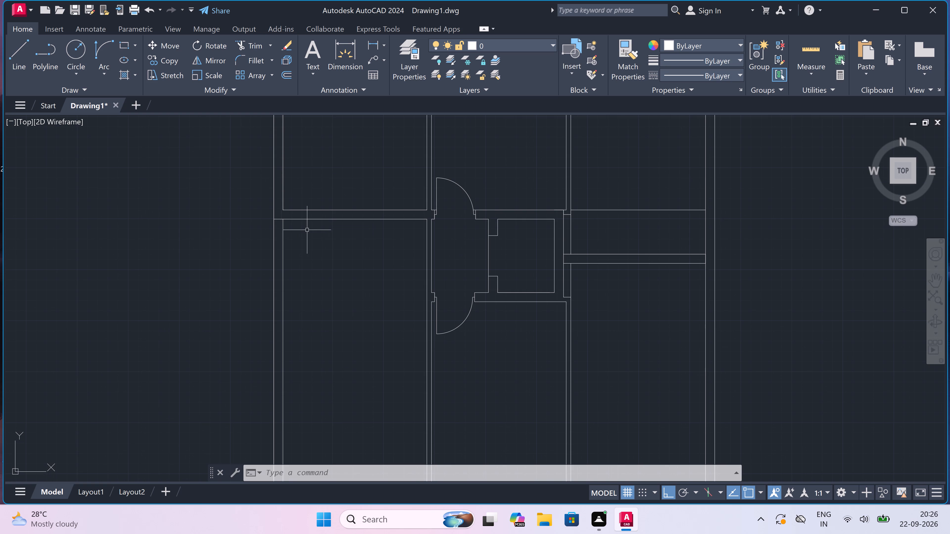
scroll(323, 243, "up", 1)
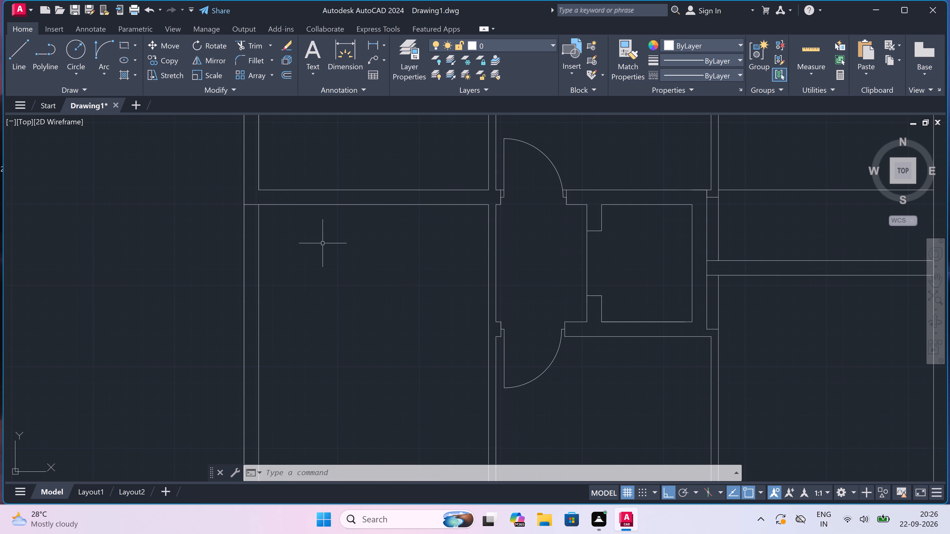
Draw a horizontal line in line with the lower cross wall's upper face, from the interior vertical wall leftward to the outer wall's exterior face.
key("l")
key("space")
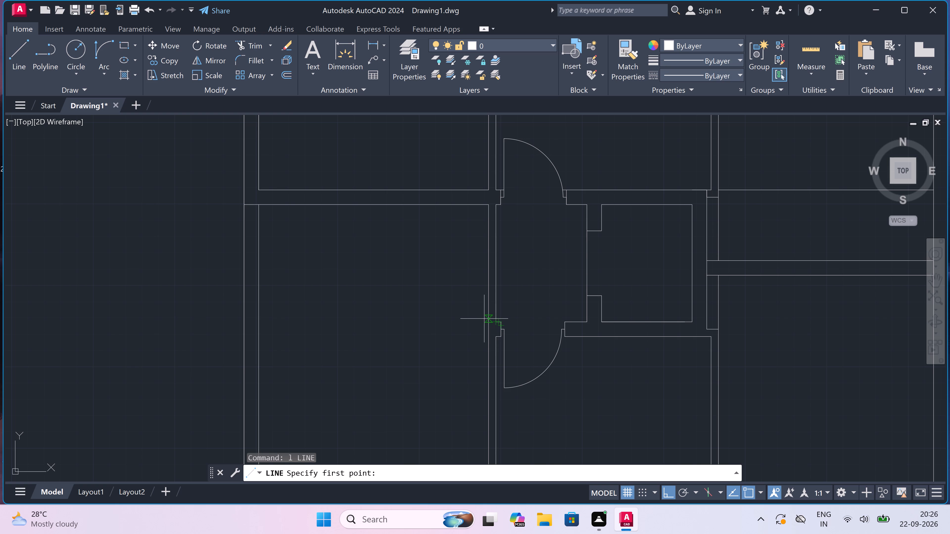
scroll(484, 319, "up", 2)
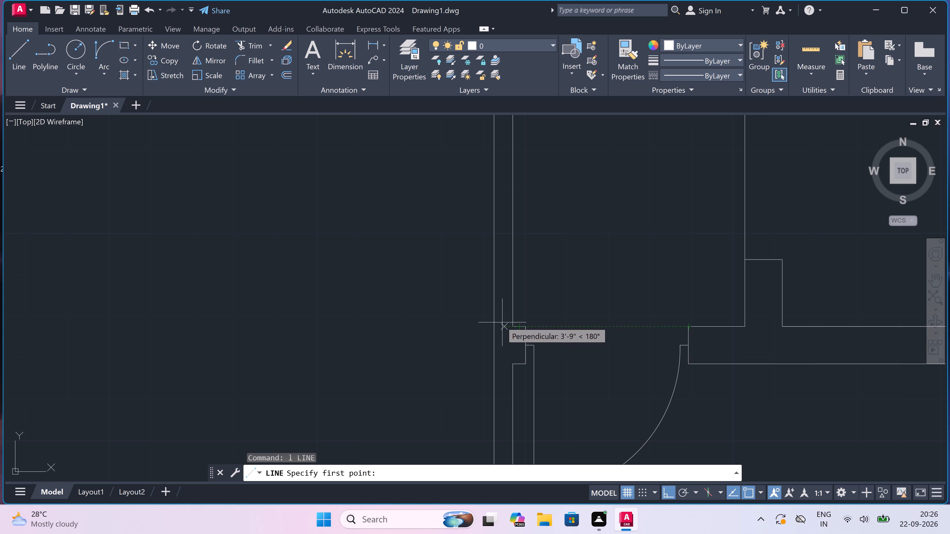
left_click(493, 327)
scroll(428, 325, "down", 2)
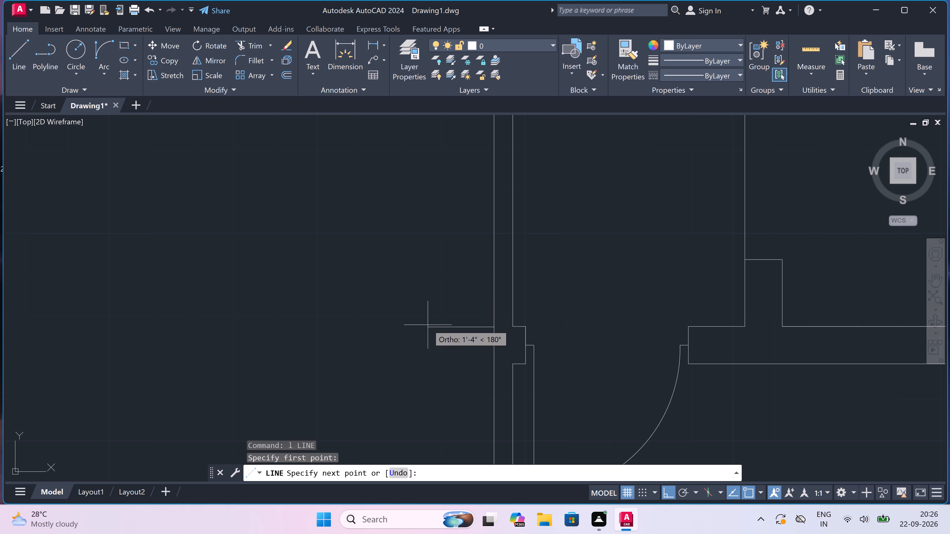
scroll(428, 325, "down", 3)
scroll(373, 326, "up", 3)
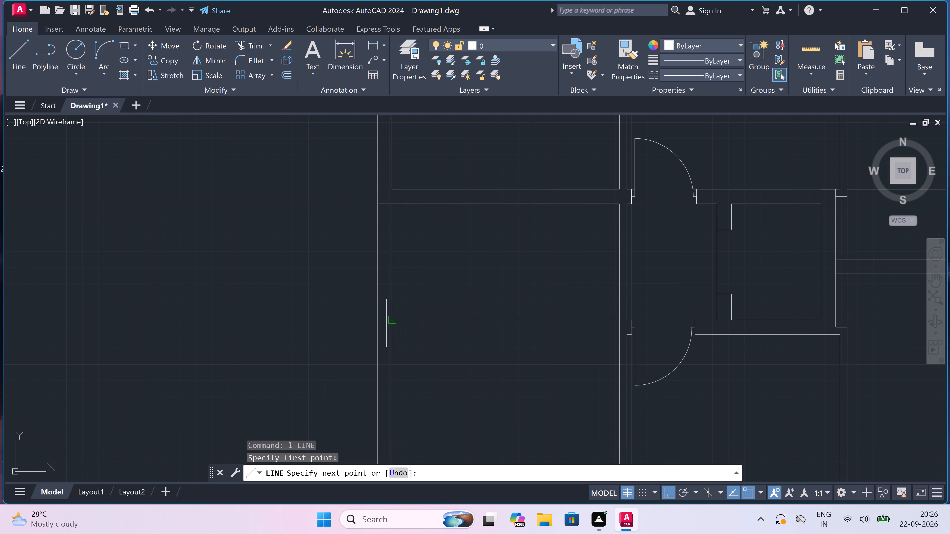
left_click(376, 320)
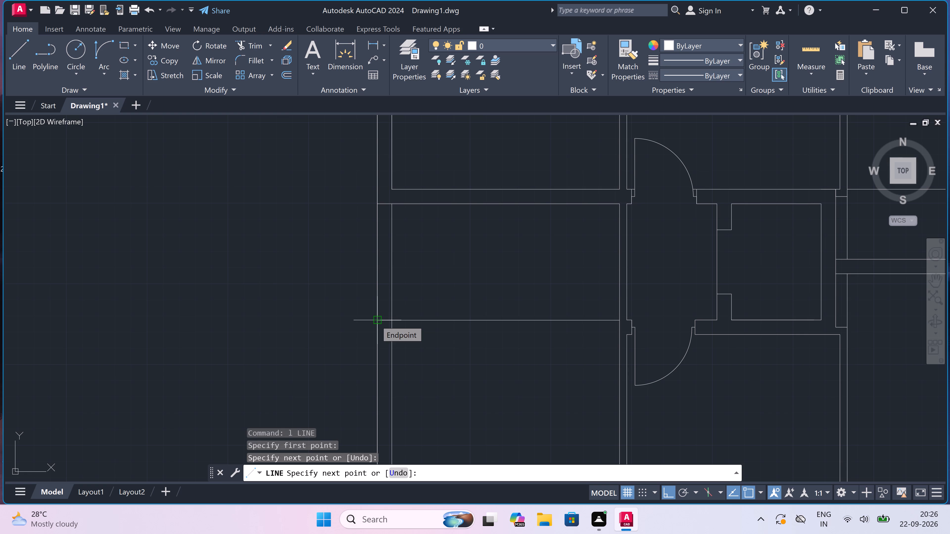
key("Escape")
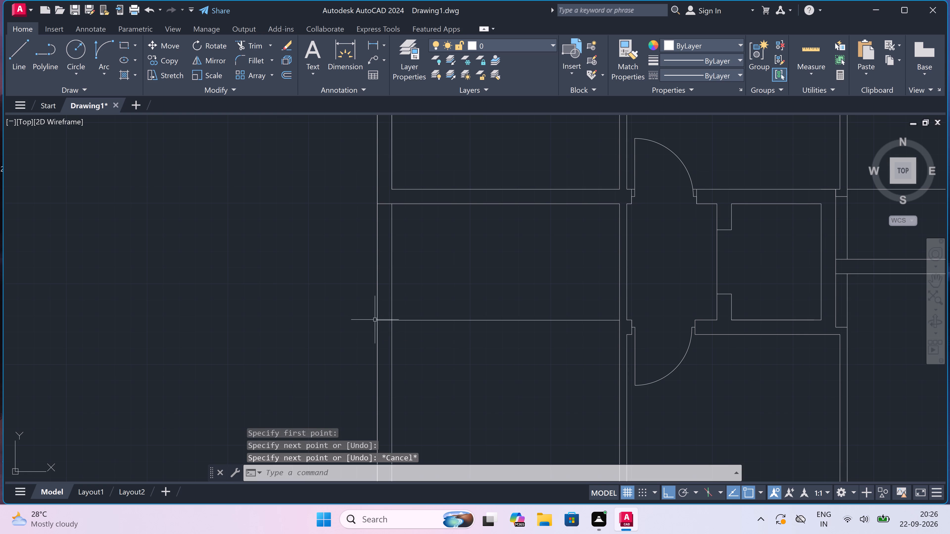
Trim away both faces of the left outer wall between the upper cross wall and the new horizontal line.
type("tr")
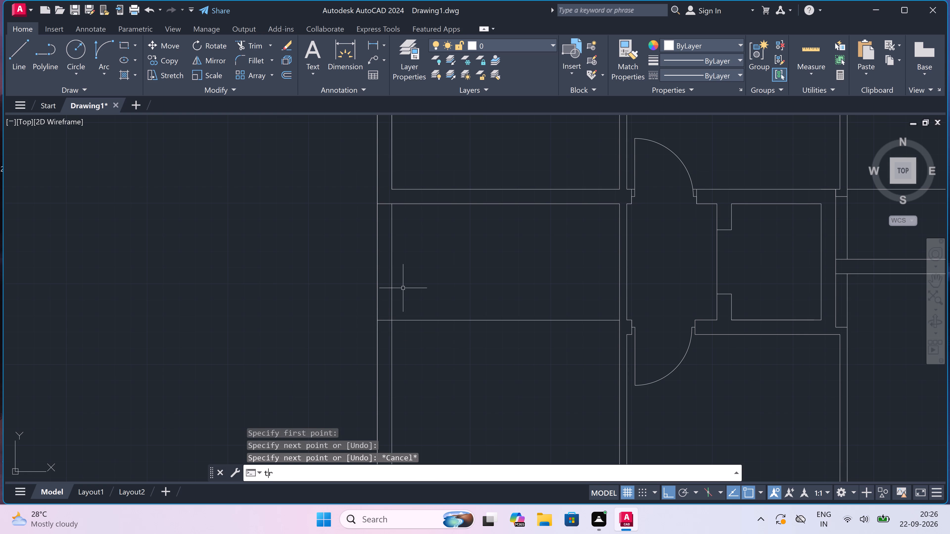
key("space")
left_click(407, 278)
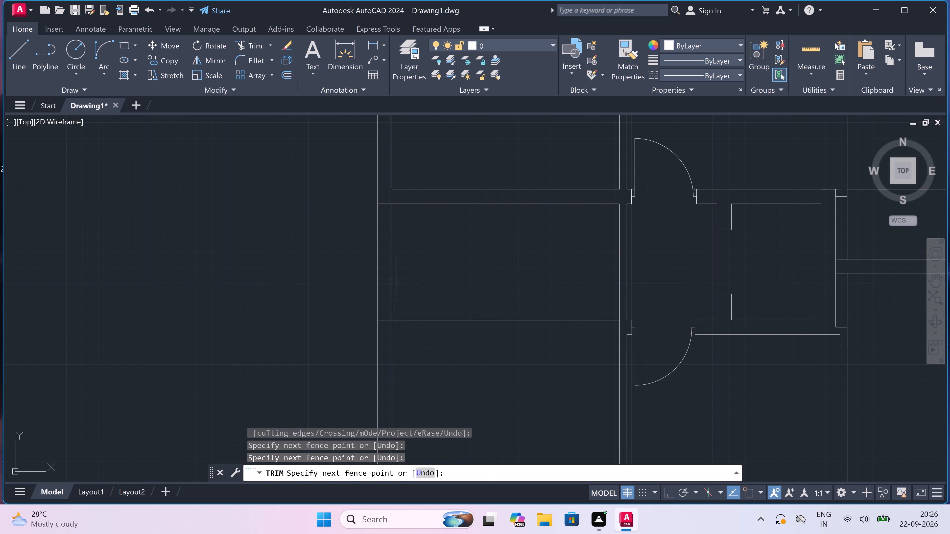
left_click(367, 281)
key("Escape")
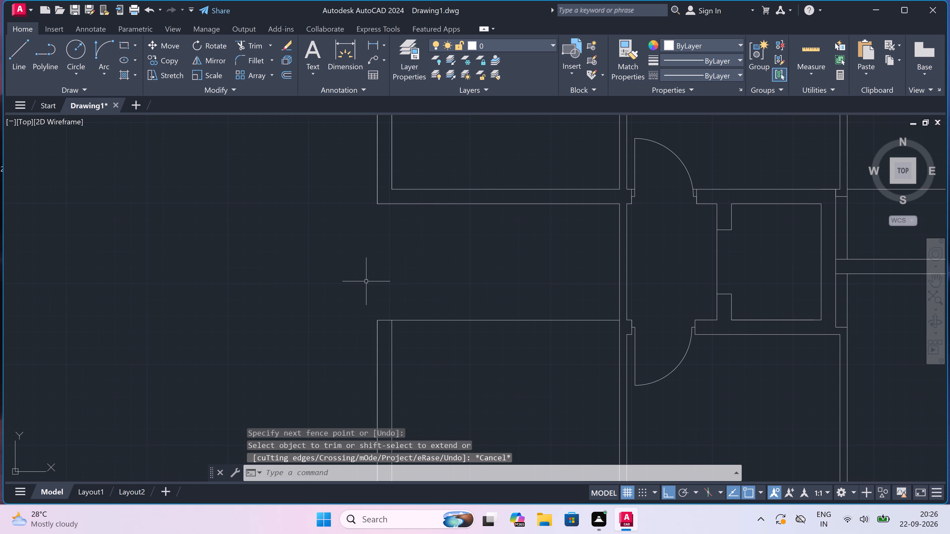
Draw the new cross wall's lower face: 9" down from the upper line's left end, across to the interior vertical wall.
key("l")
key("space")
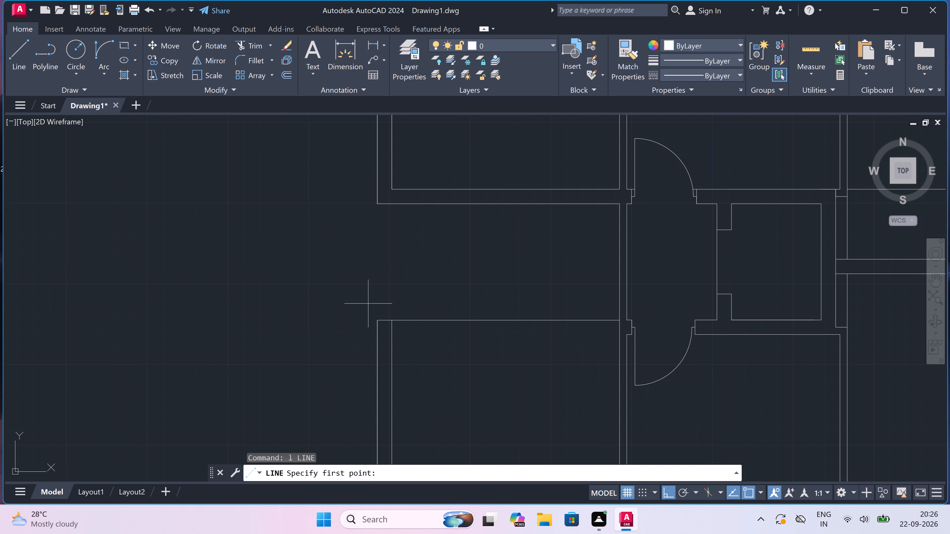
left_click_drag(377, 319, 378, 321)
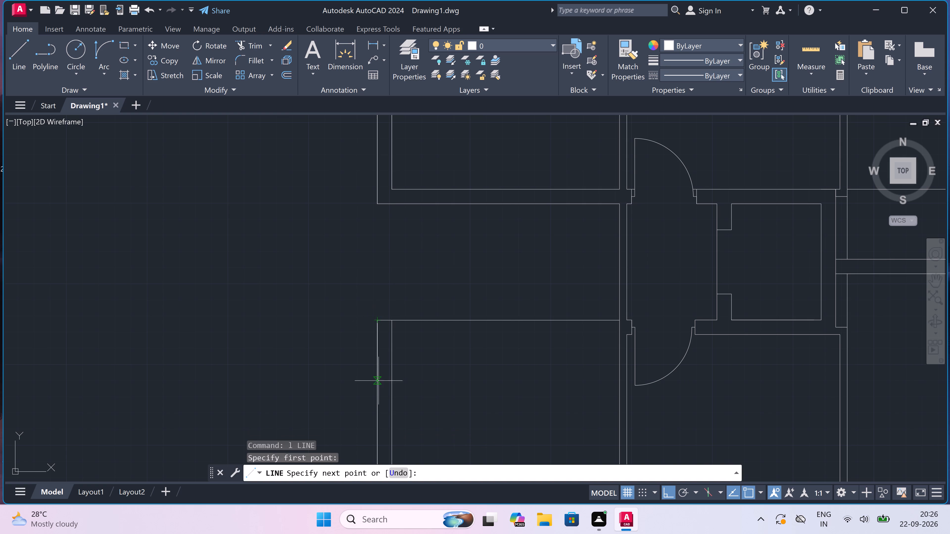
key("9")
type("\"")
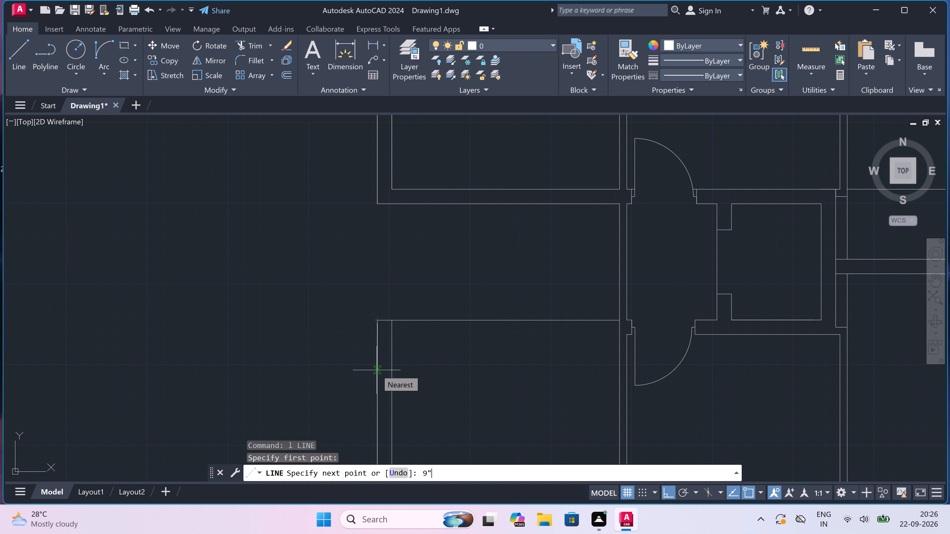
key("space")
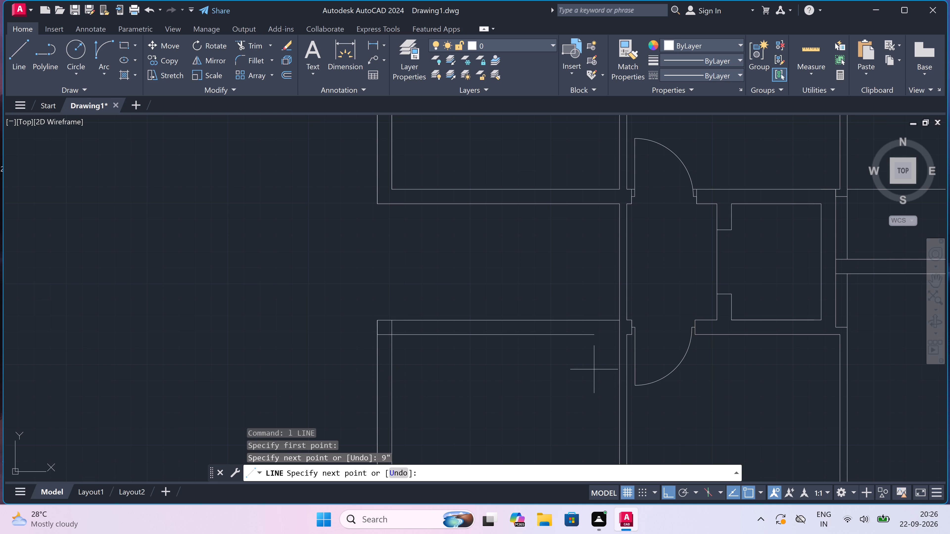
scroll(626, 347, "up", 3)
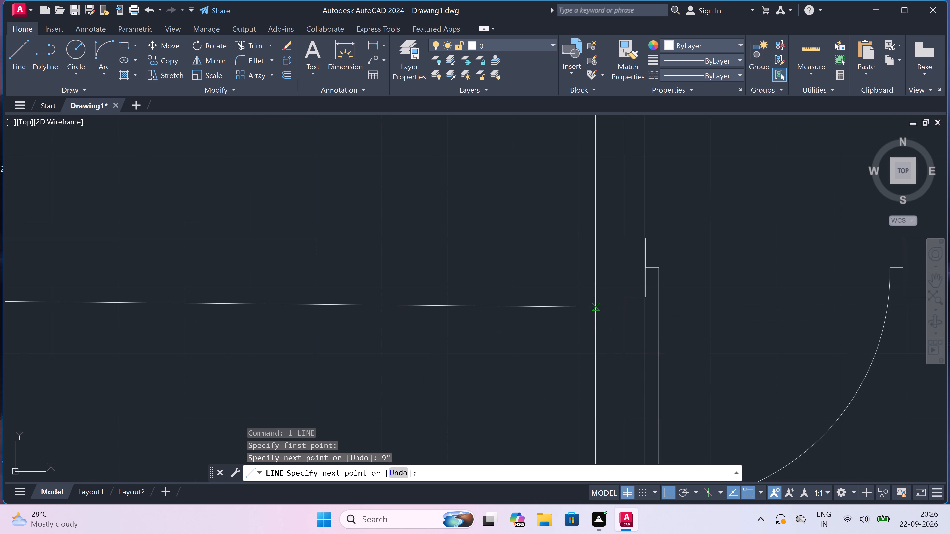
left_click(593, 299)
key("Escape")
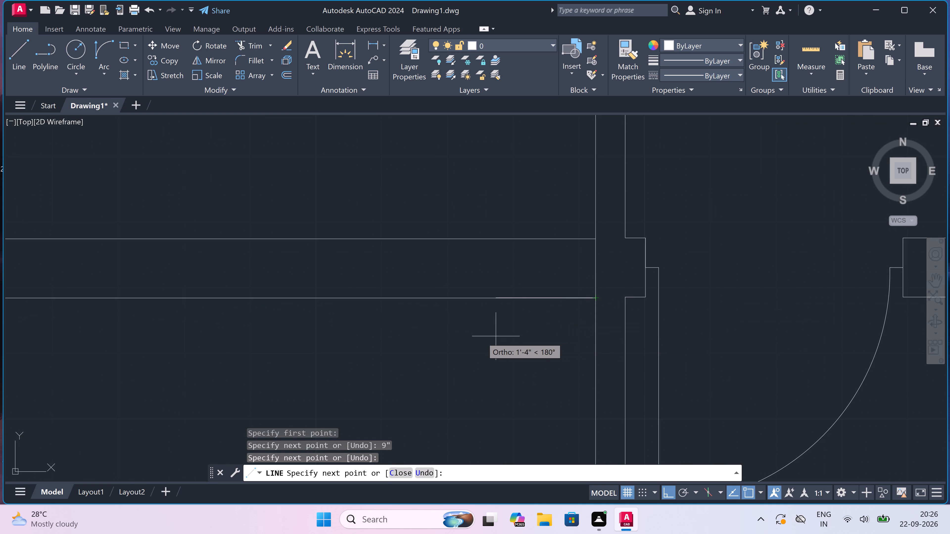
Trim the interior vertical wall's left face between the two faces of the new 9" cross wall.
key("t")
key("r")
key("space")
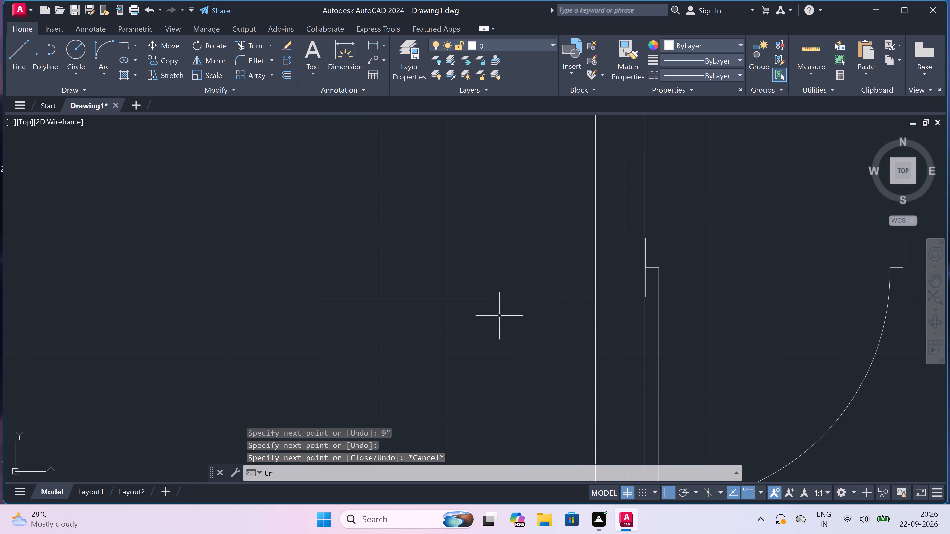
scroll(587, 264, "down", 1)
left_click(587, 264)
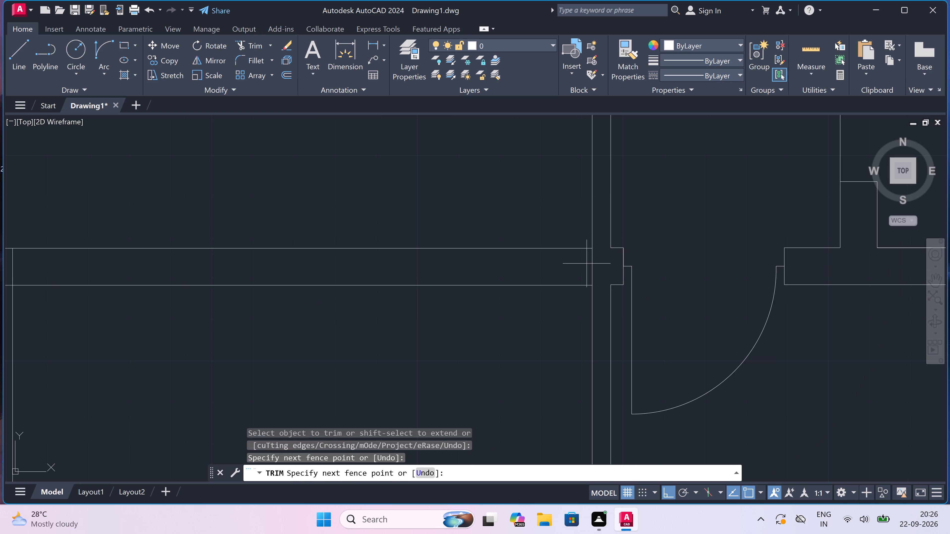
left_click(598, 259)
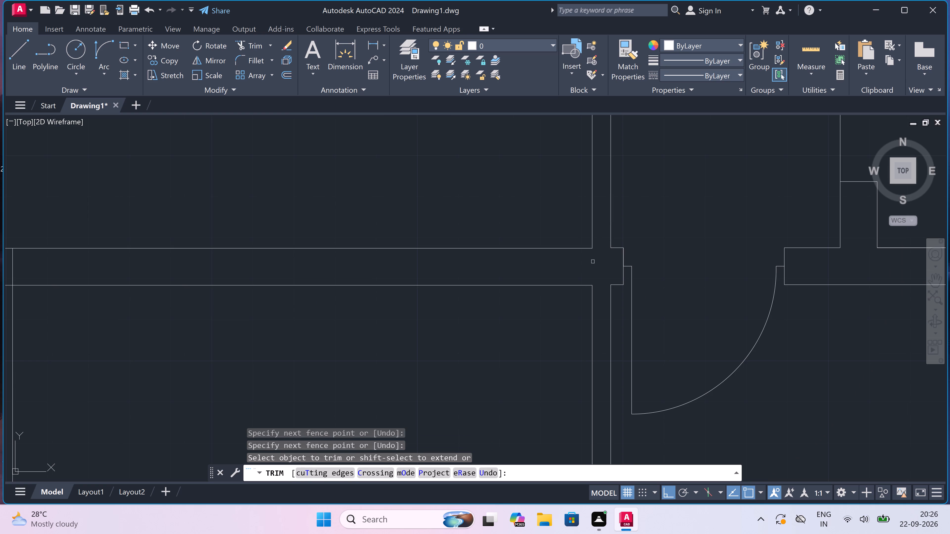
scroll(578, 273, "down", 3)
scroll(602, 254, "up", 3)
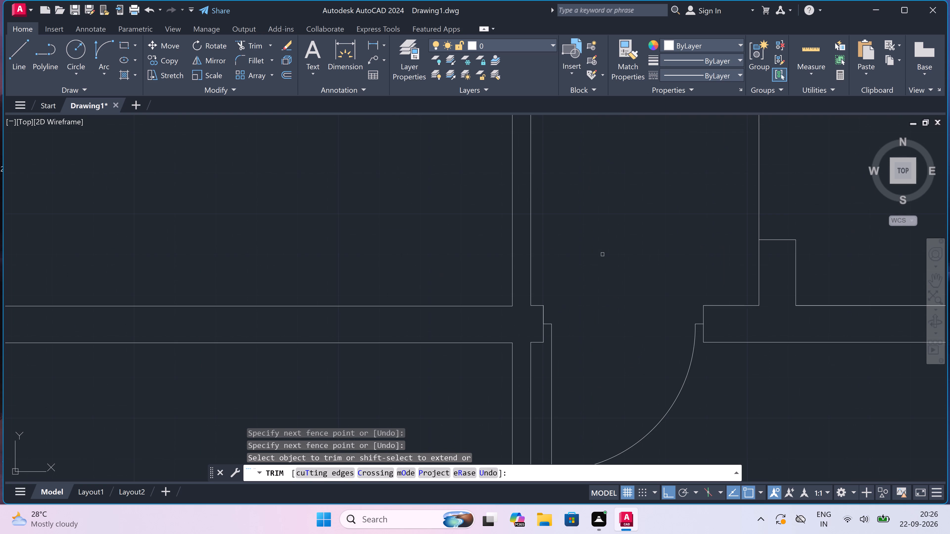
scroll(598, 262, "up", 1)
key("Escape")
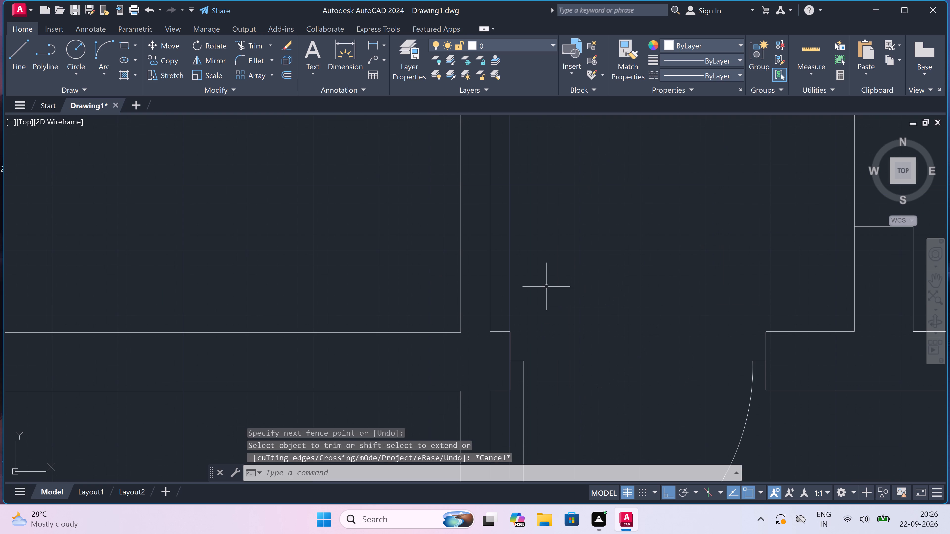
Extend the new cross wall's upper face through the interior vertical wall to the lower swing door's left jamb.
key("e")
key("x")
key("space")
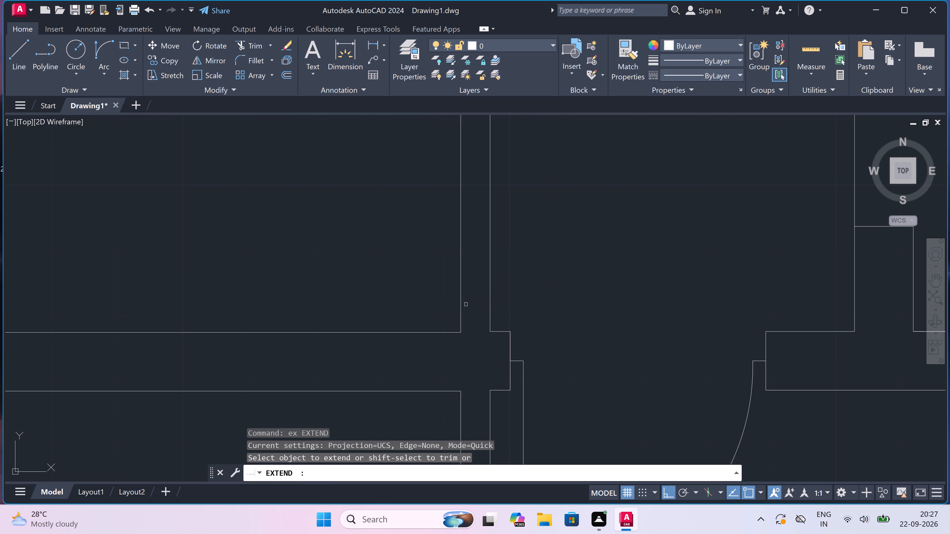
left_click(445, 320)
left_click(427, 353)
scroll(428, 350, "down", 2)
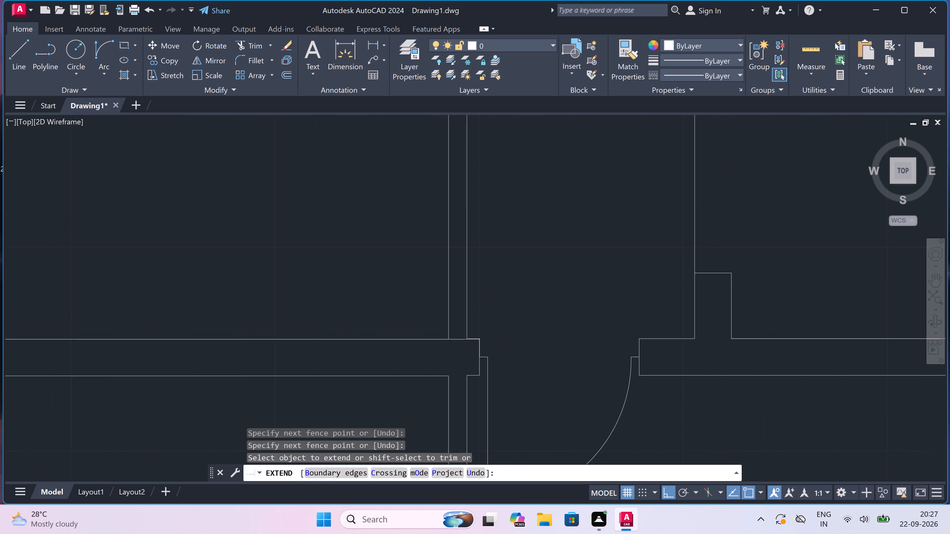
scroll(439, 346, "up", 3)
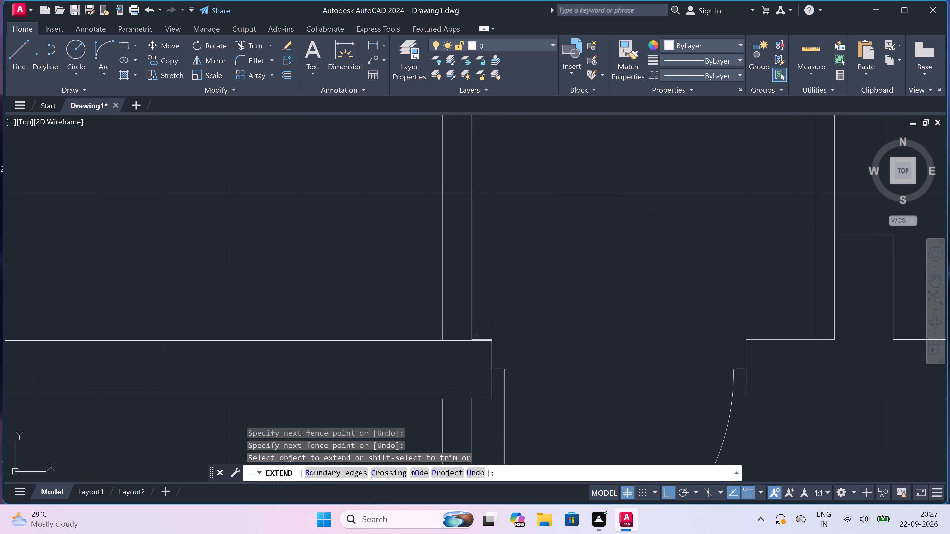
scroll(477, 337, "up", 5)
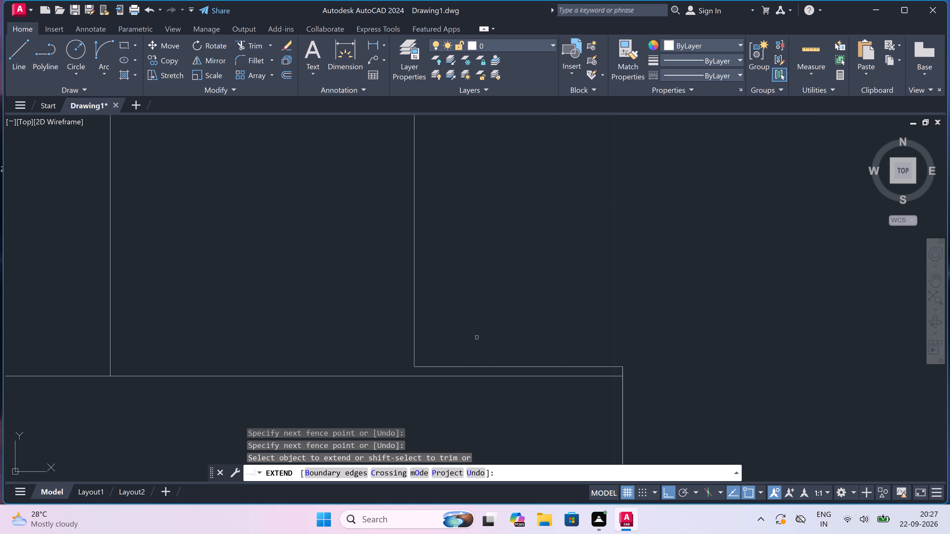
key("Escape")
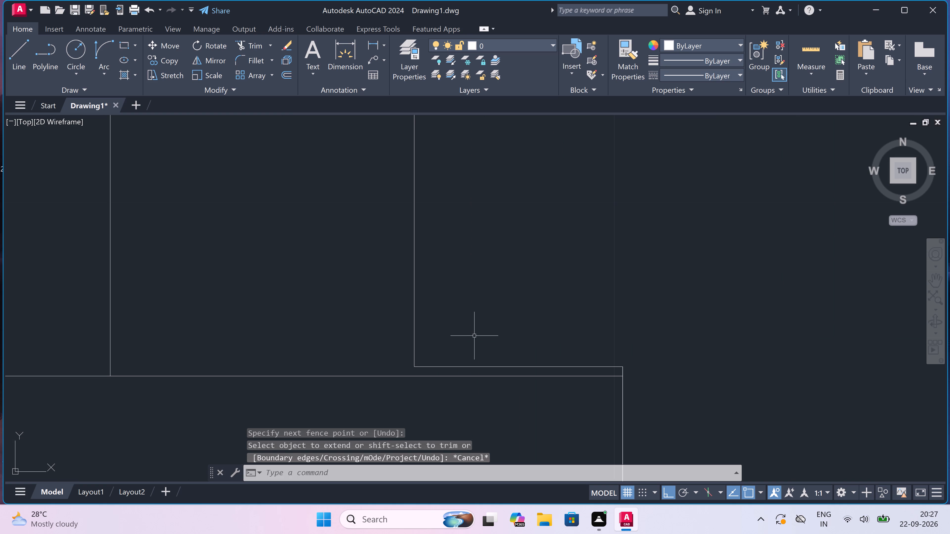
Trim away the short misaligned upper face segment and the jamb stub protruding above the extended wall face.
key("t")
key("r")
key("space")
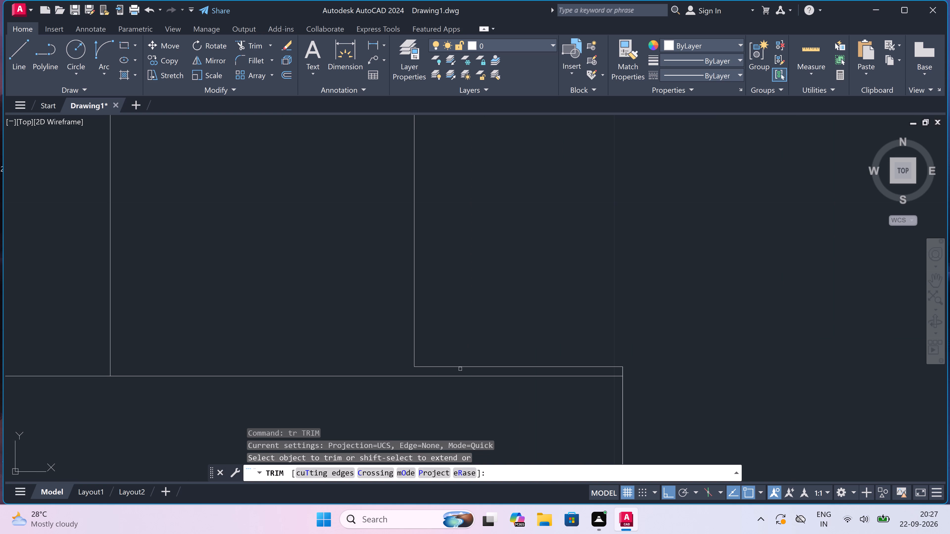
left_click(460, 368)
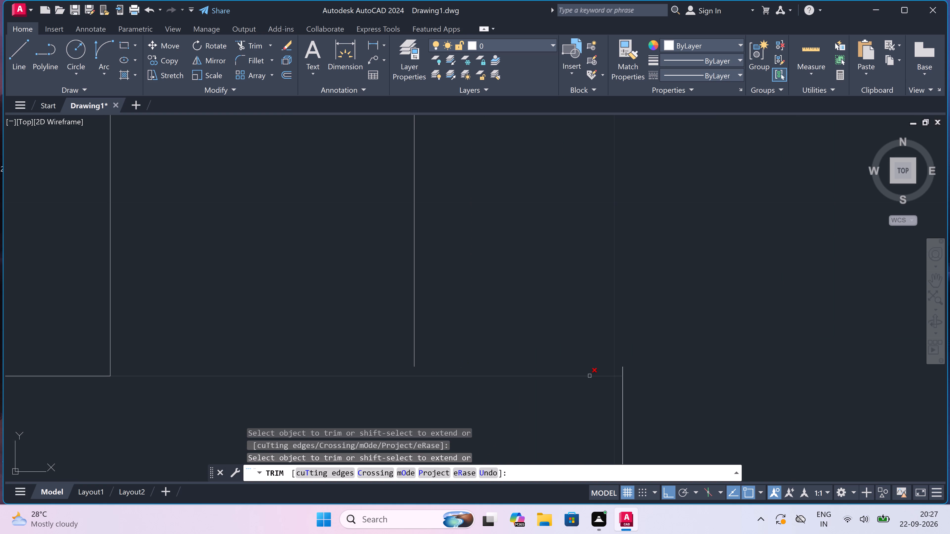
left_click(611, 373)
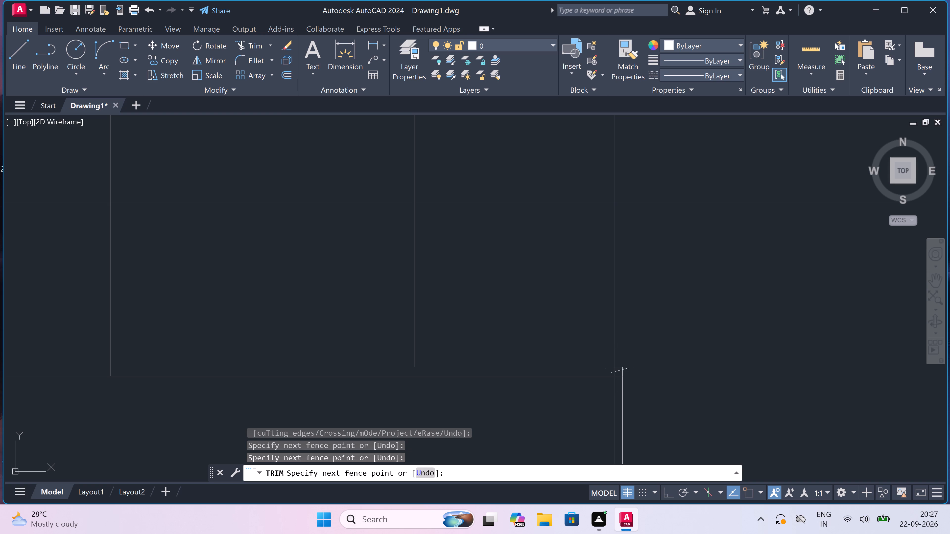
left_click(631, 368)
key("Escape")
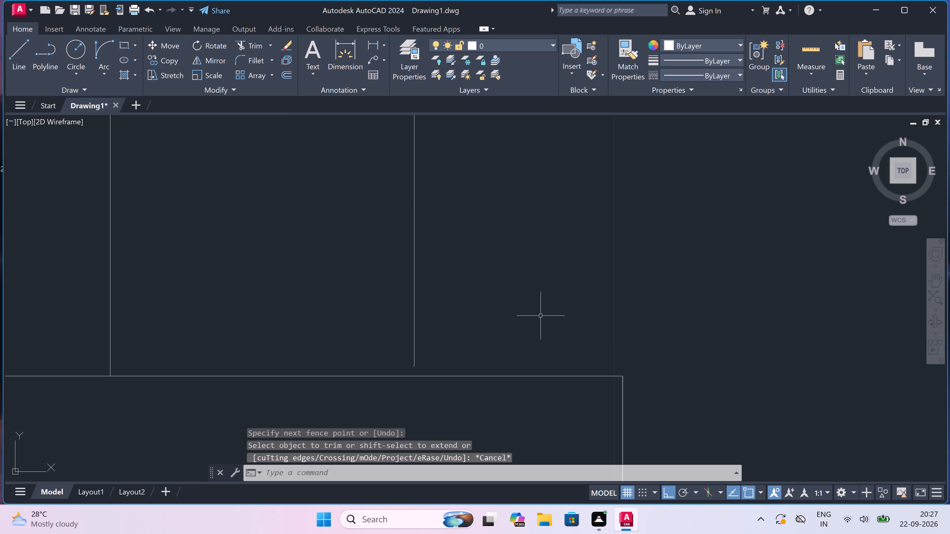
Extend the interior vertical wall's right face down to the cross wall's extended upper face.
type("ex")
key("space")
left_click(540, 315)
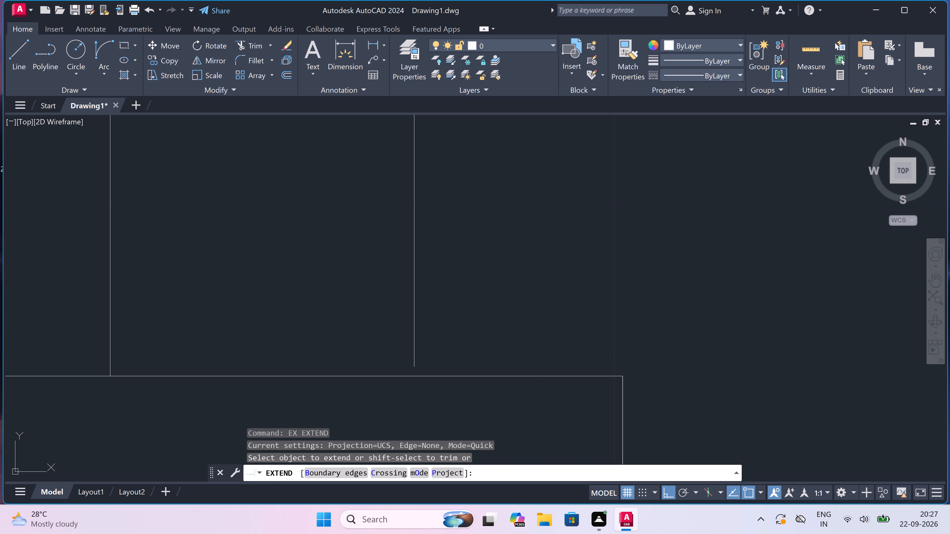
left_click_drag(330, 337, 340, 333)
left_click(476, 308)
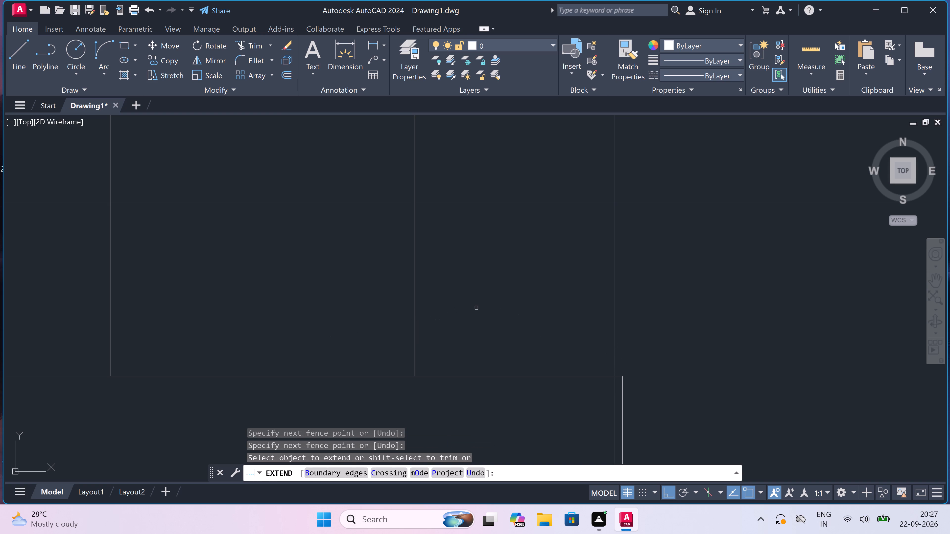
key("Escape")
Draw a 9" thick vertical wall between the two cross walls, near the open left end of the space beside the swing doors.
scroll(460, 316, "down", 11)
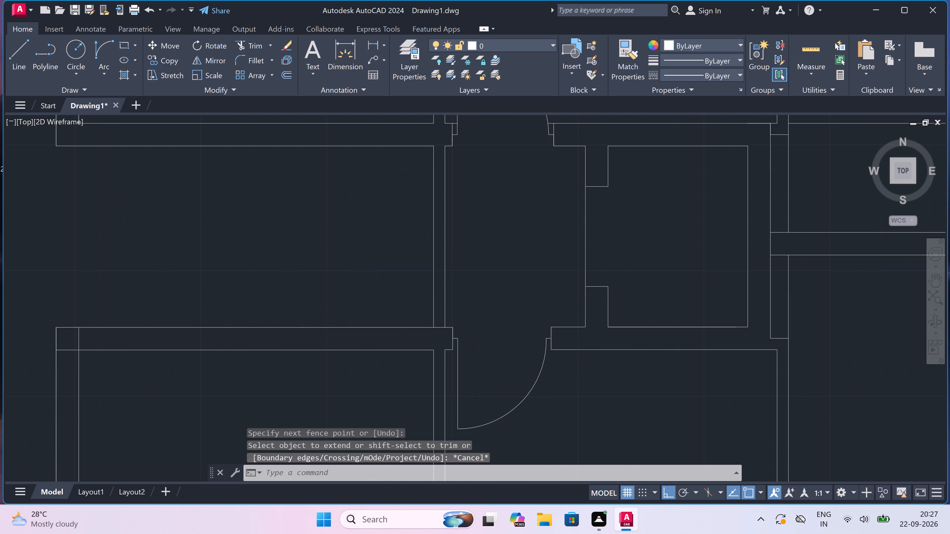
scroll(384, 316, "up", 2)
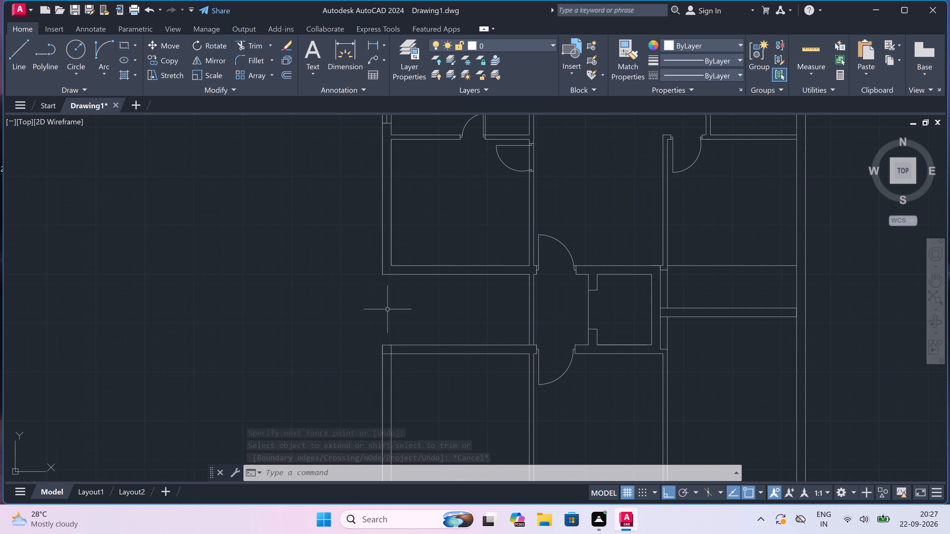
type("l")
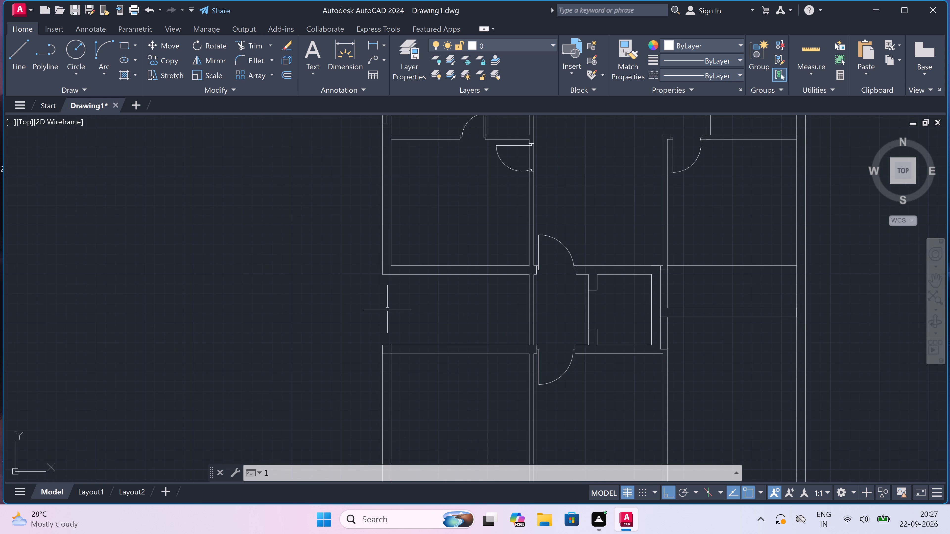
key("space")
scroll(409, 275, "up", 2)
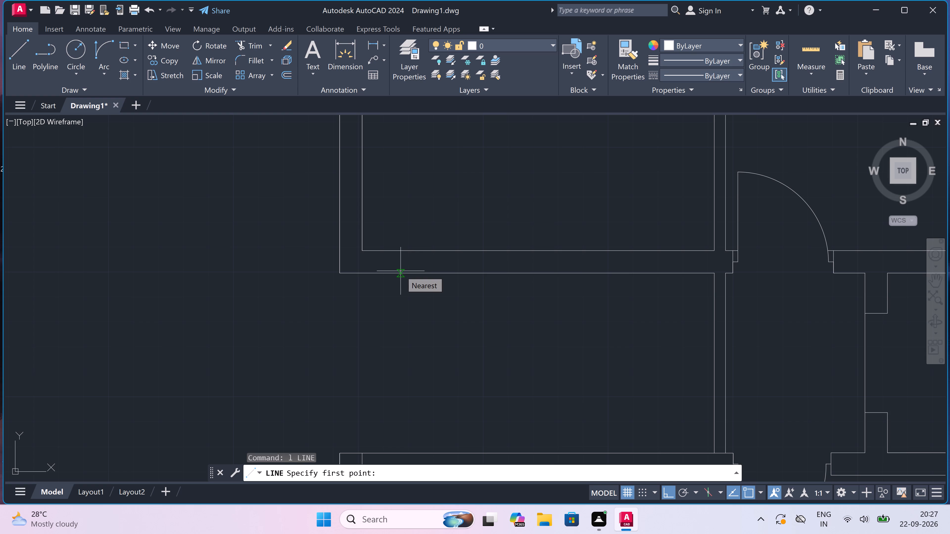
left_click(401, 271)
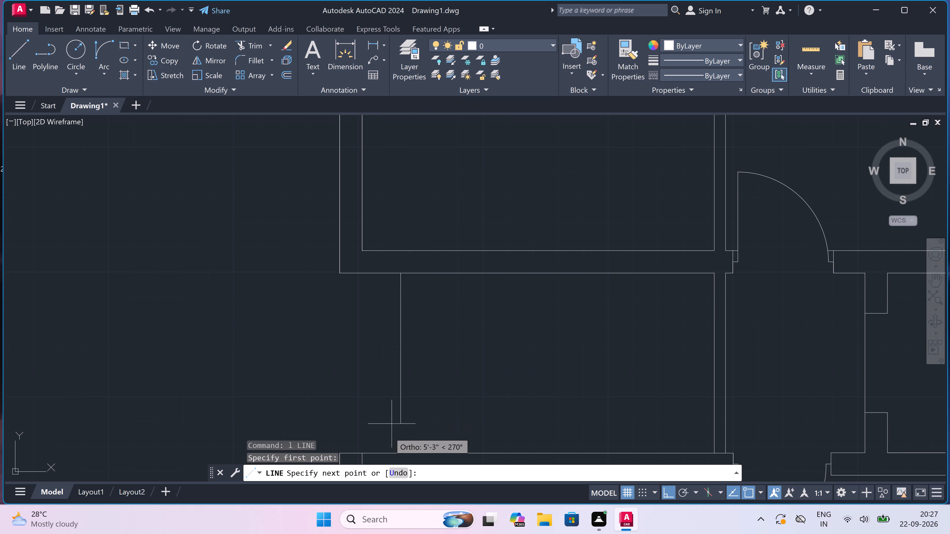
left_click(402, 452)
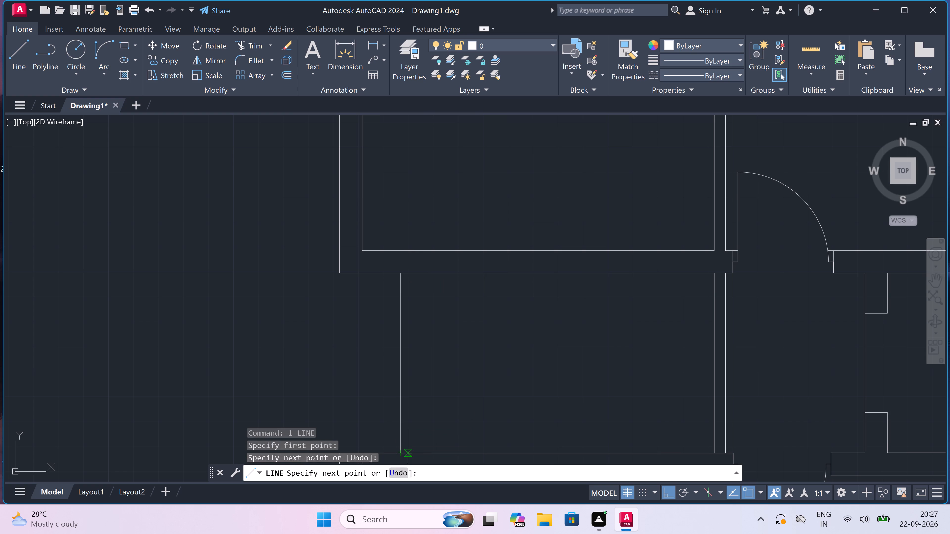
key("9")
key("shift+quotedbl")
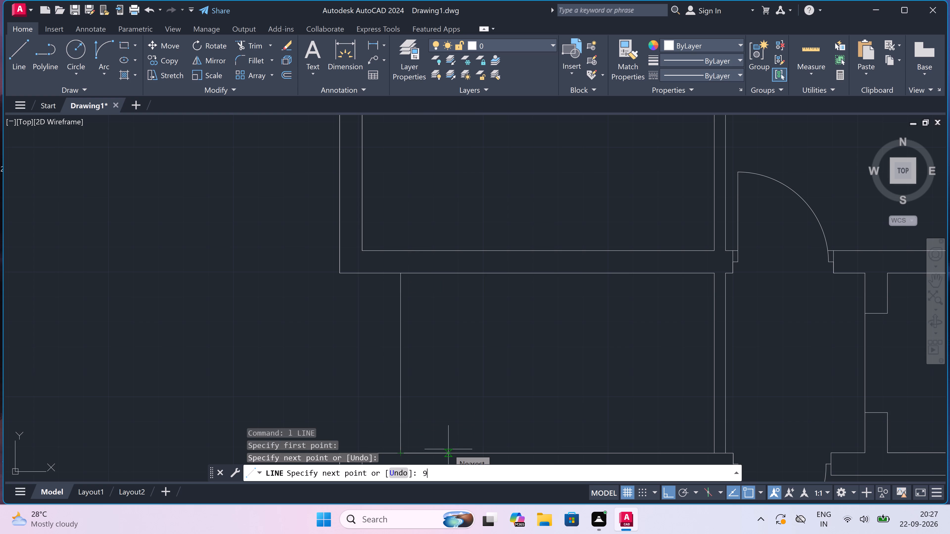
key("space")
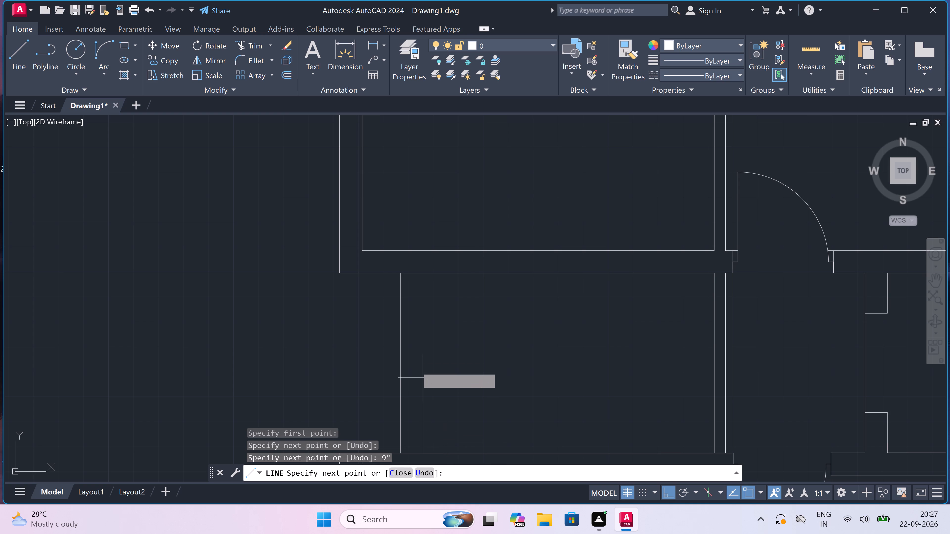
left_click(422, 273)
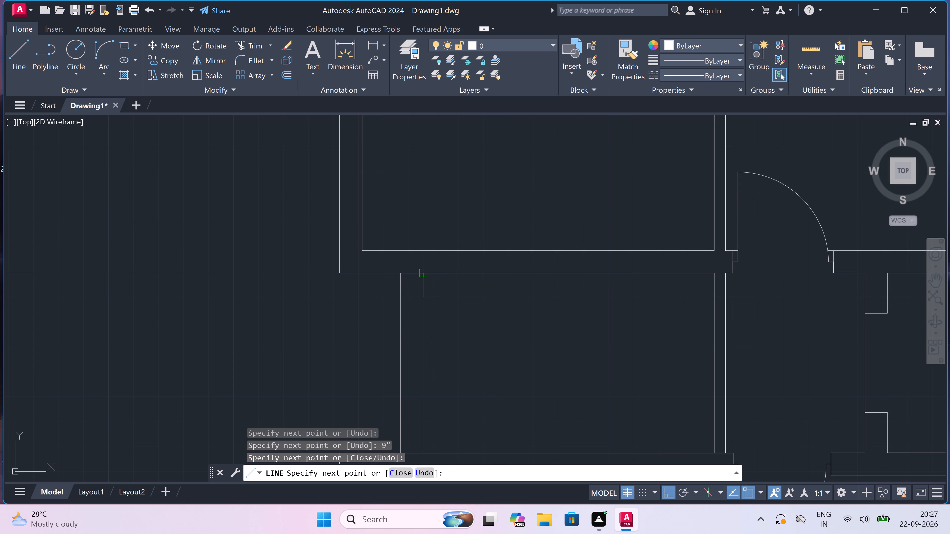
key("Escape")
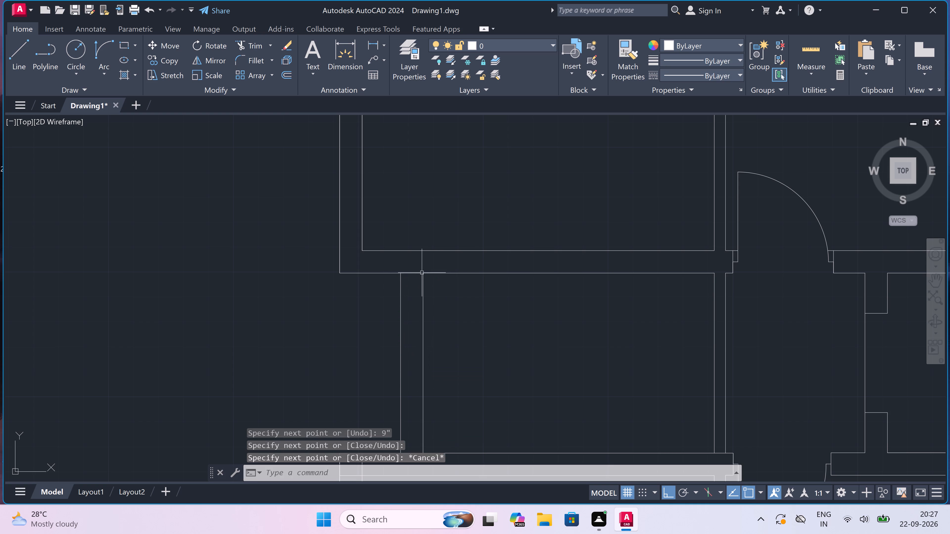
Draw a short line closing the gap between the interior vertical wall's two faces along the upper cross wall's lower face.
scroll(422, 273, "down", 3)
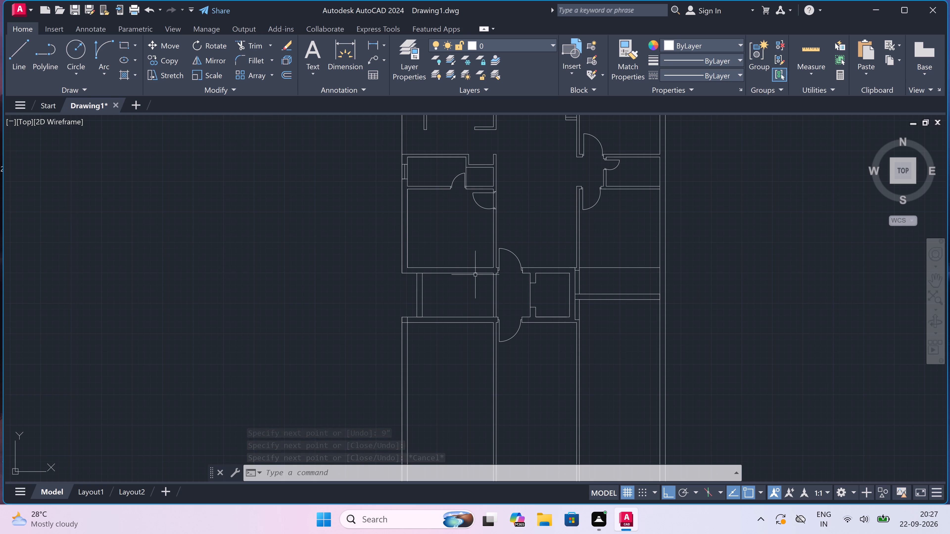
scroll(481, 267, "up", 3)
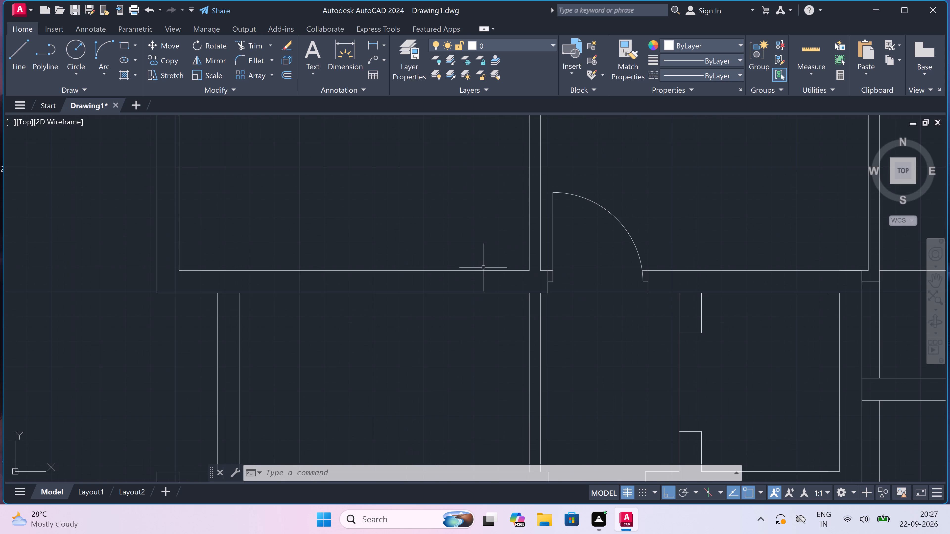
key("space")
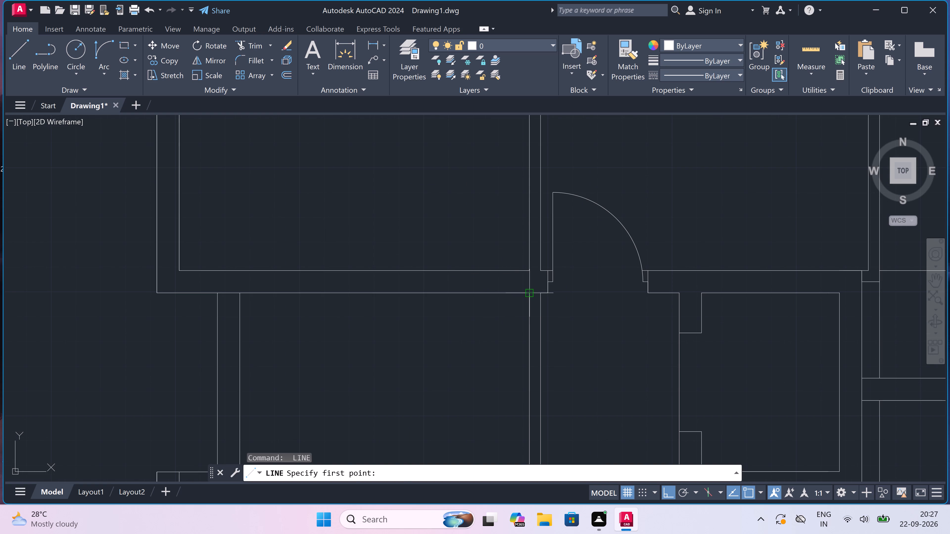
left_click(530, 292)
left_click(542, 293)
key("Escape")
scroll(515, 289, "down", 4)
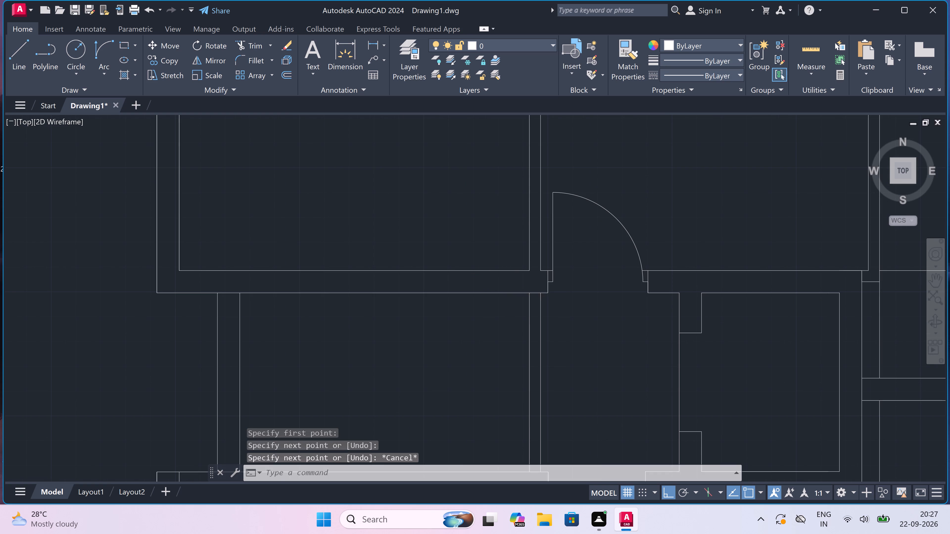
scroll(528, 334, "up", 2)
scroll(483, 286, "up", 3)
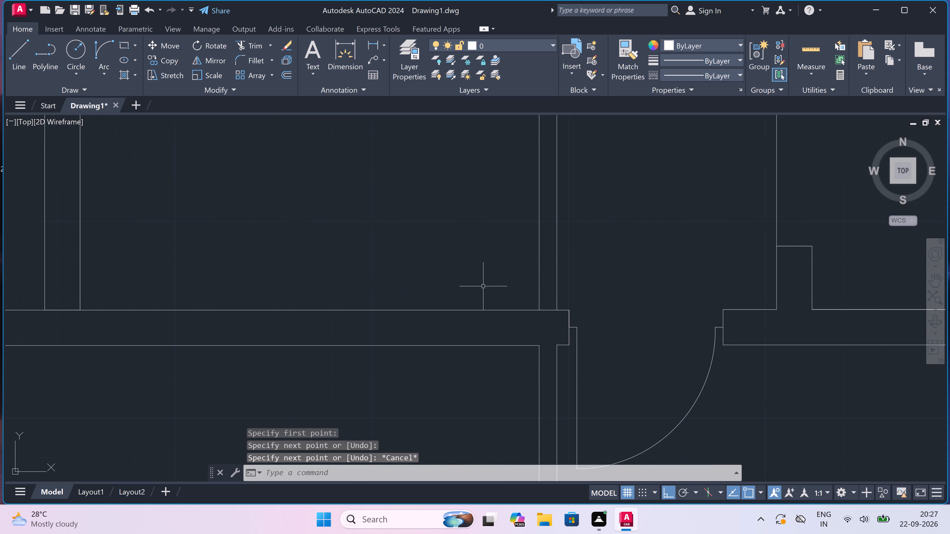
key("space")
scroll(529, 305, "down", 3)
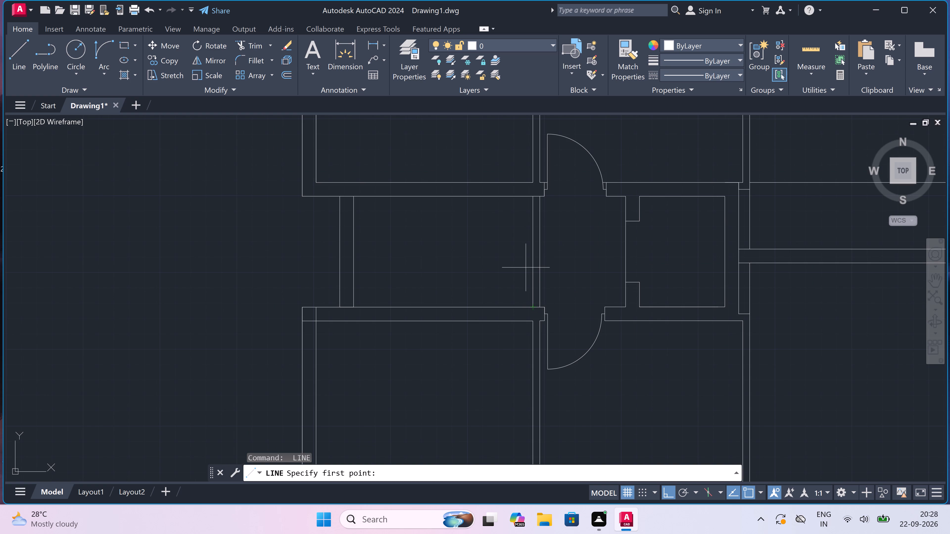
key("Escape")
Erase both faces of the interior vertical wall between the upper and lower cross walls.
left_click(533, 256)
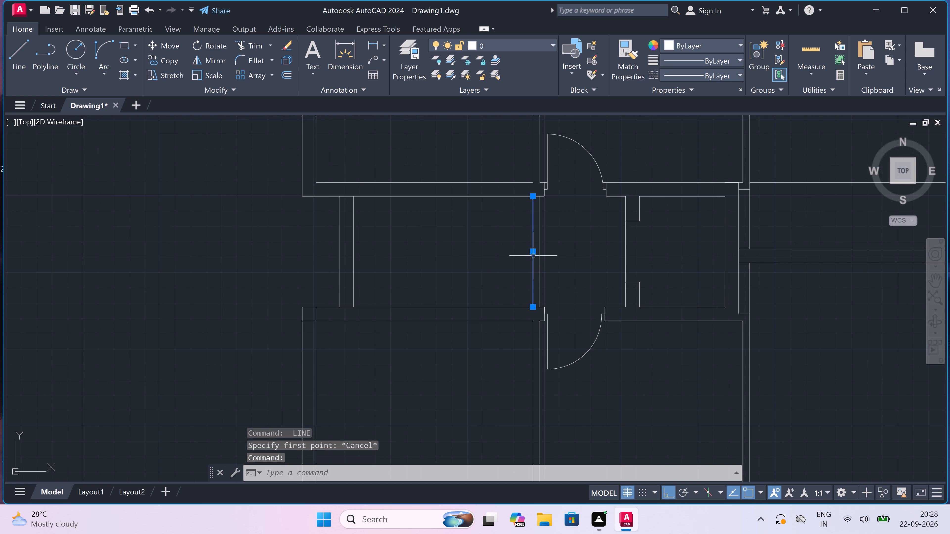
key("Delete")
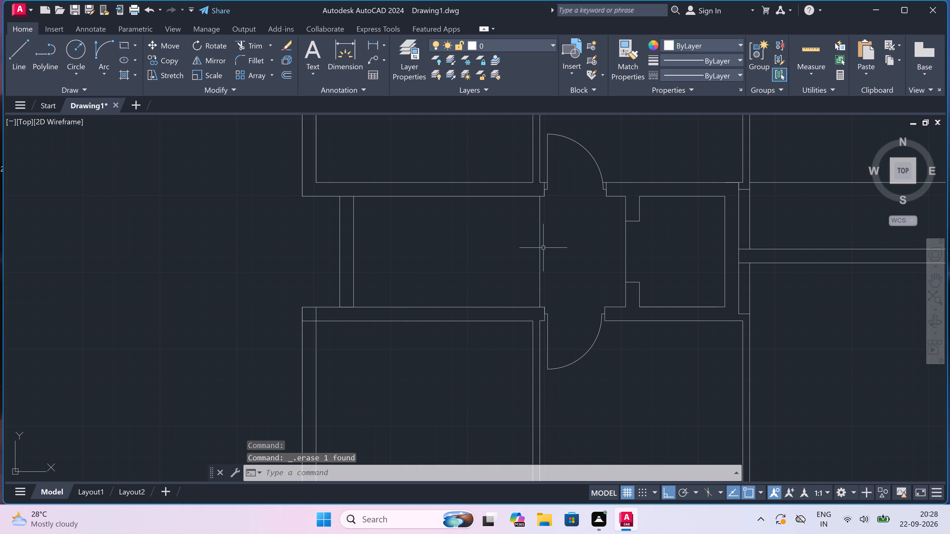
left_click_drag(567, 240, 561, 243)
left_click(511, 253)
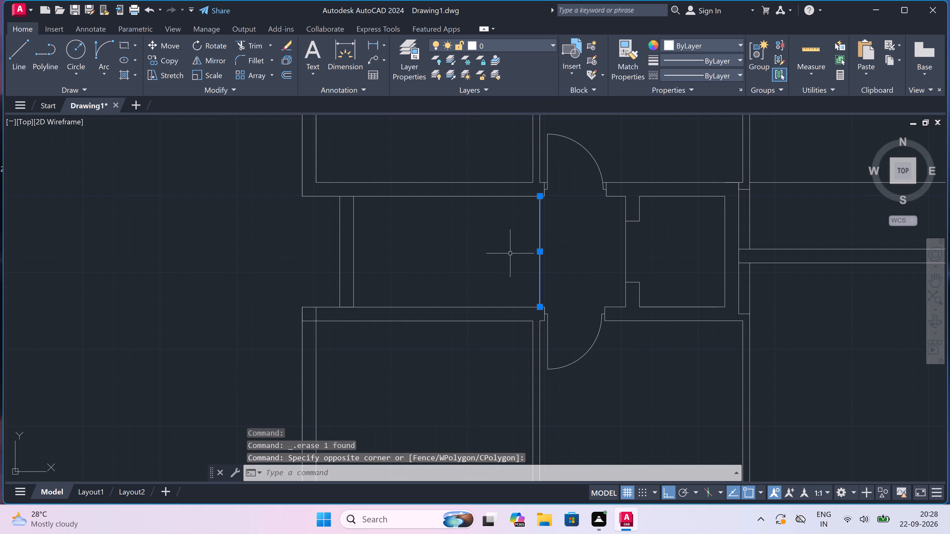
key("Delete")
Draw the first stair riser between the two cross walls near the swing doors, with a centre line running left from its midpoint.
key("l")
key("space")
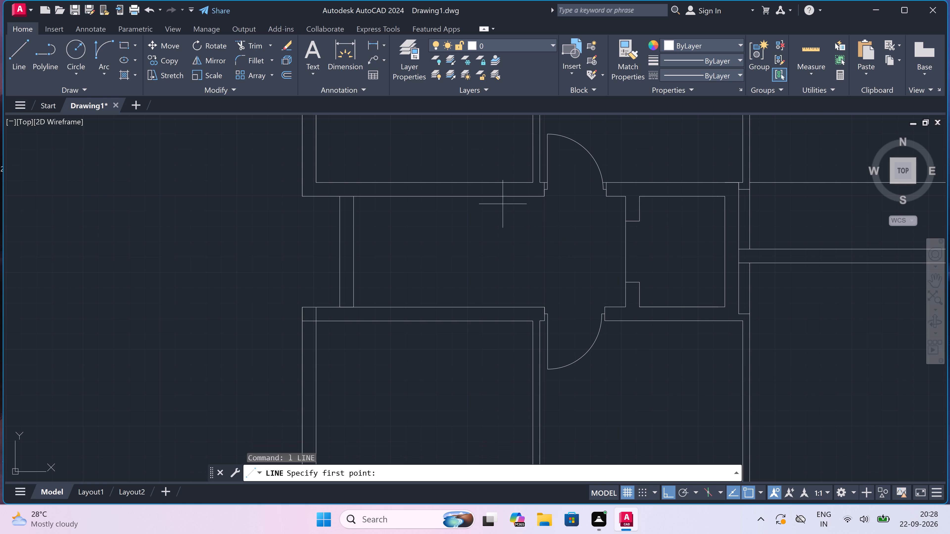
left_click(524, 195)
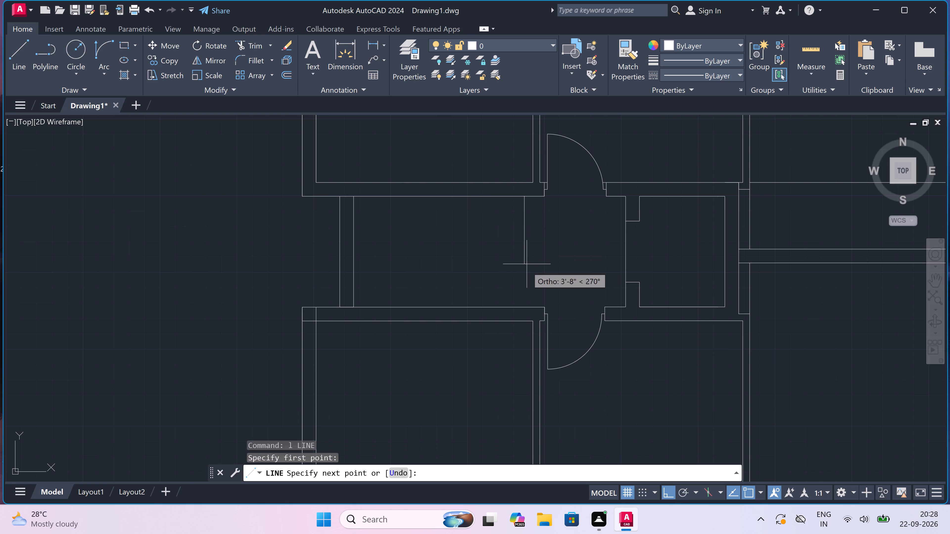
left_click(527, 305)
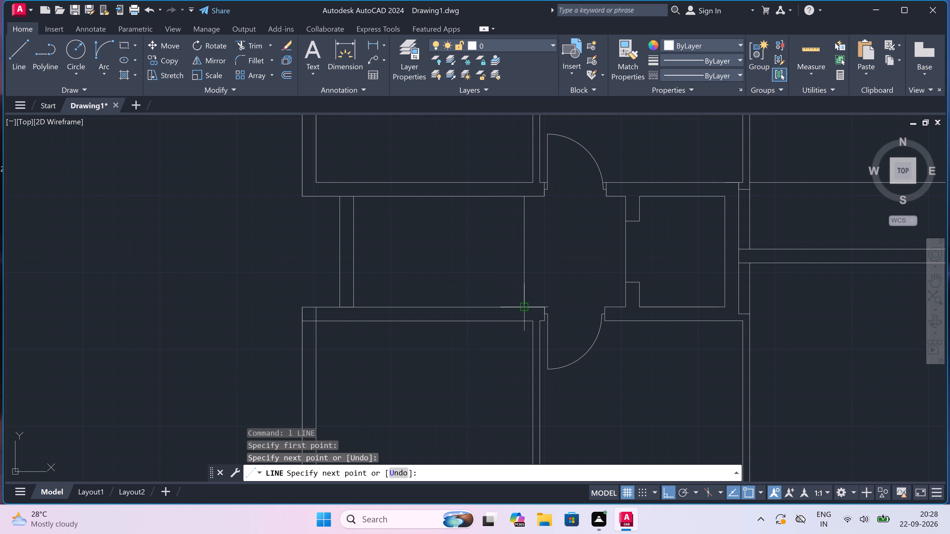
left_click(524, 253)
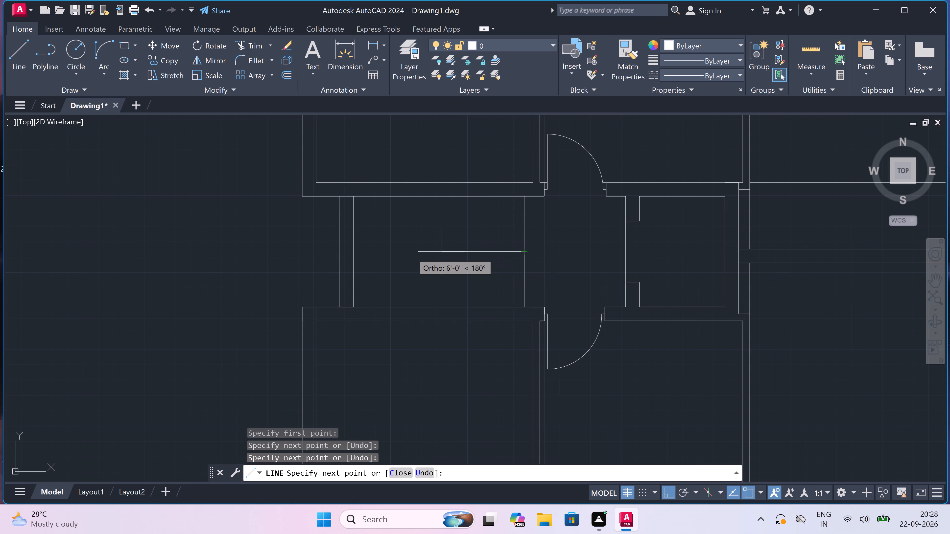
left_click(401, 251)
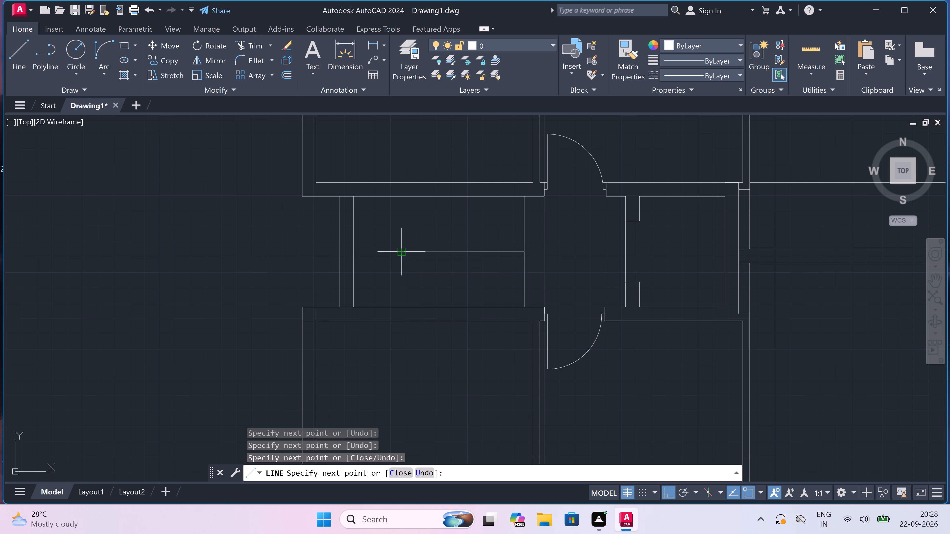
key("Escape")
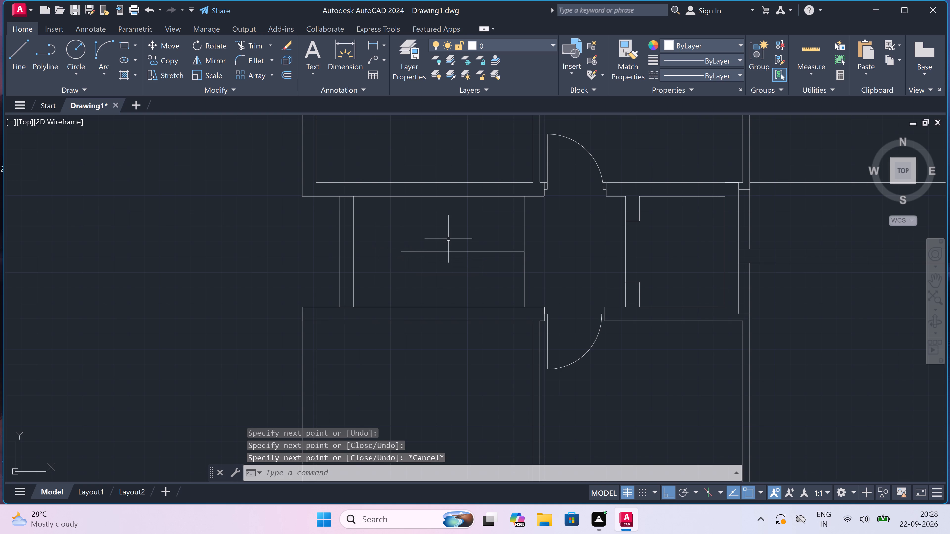
Offset the first stair riser to the left nine times at 9" spacing using the Multiple option.
key("o")
key("space")
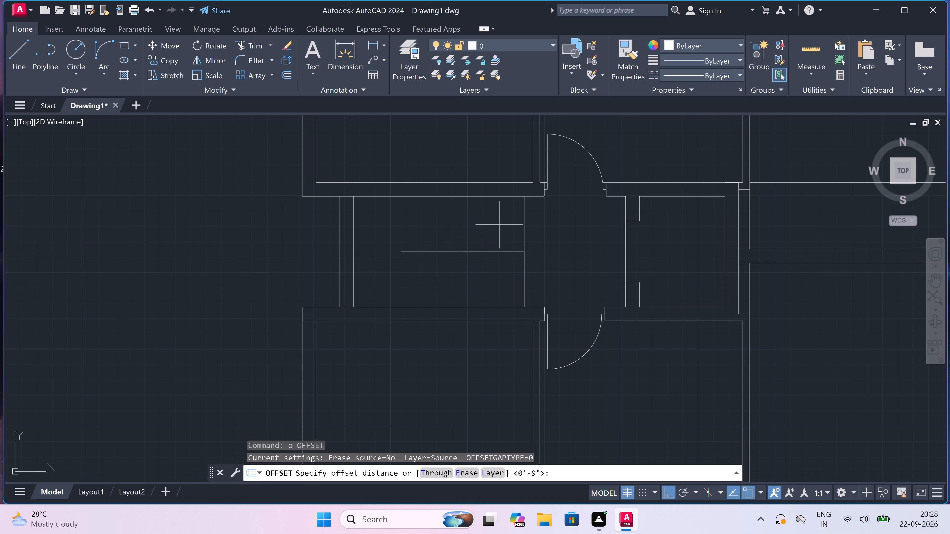
left_click(518, 227)
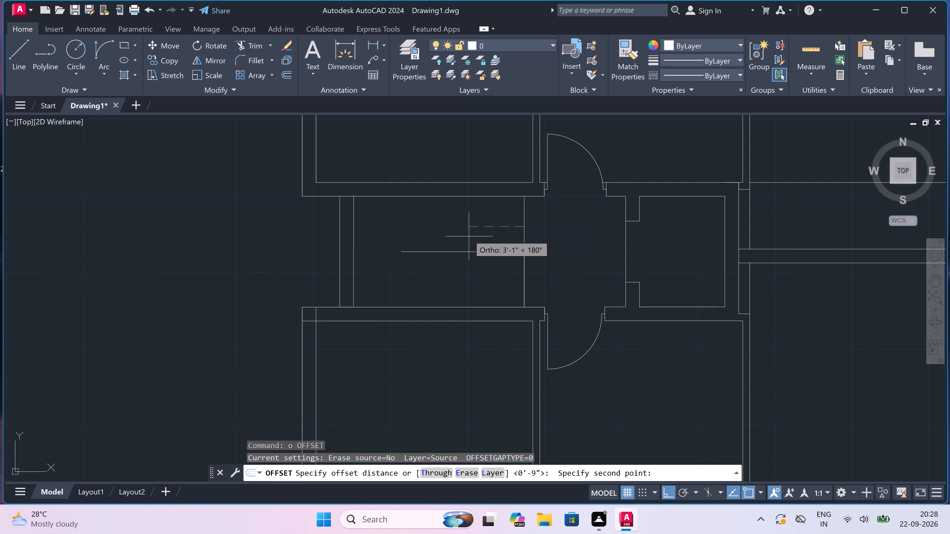
key("9")
type("\"")
key("space")
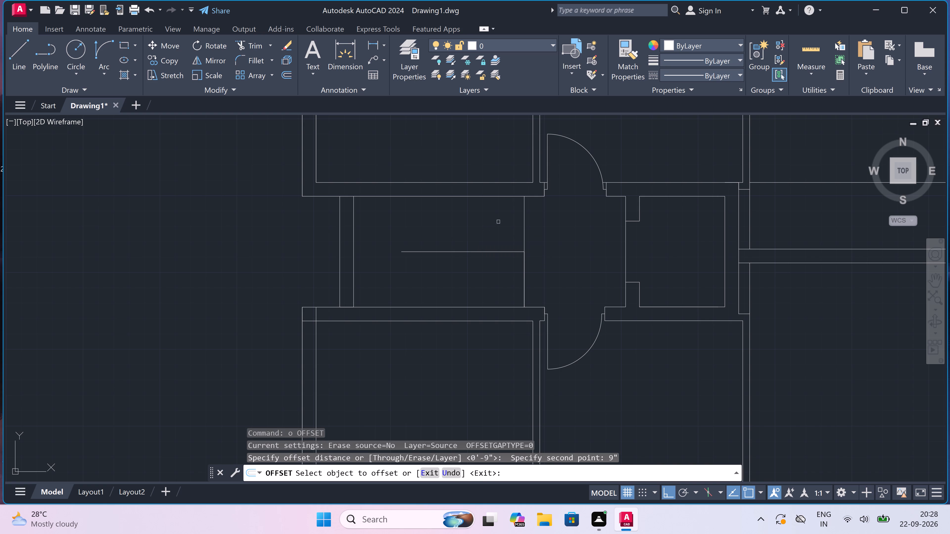
left_click(524, 221)
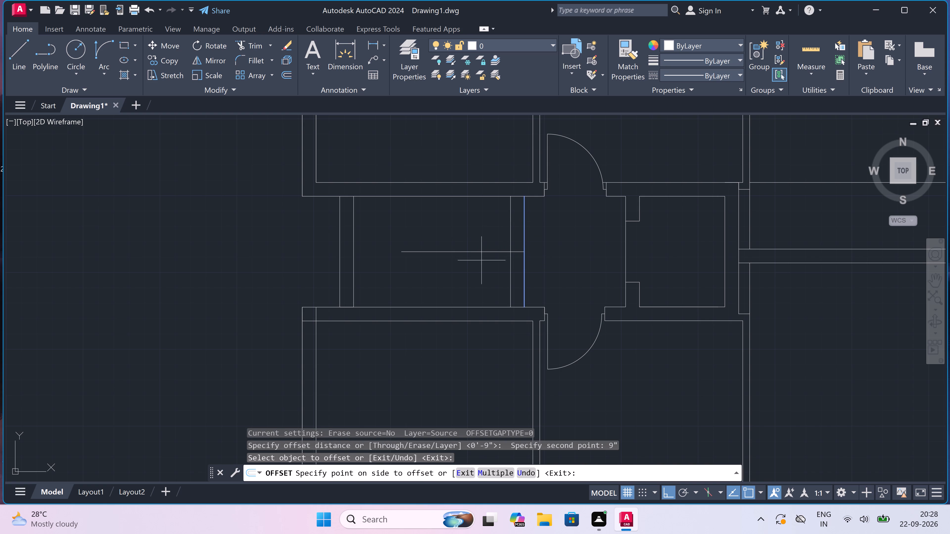
left_click(484, 470)
triple_click(372, 217)
triple_click(372, 217)
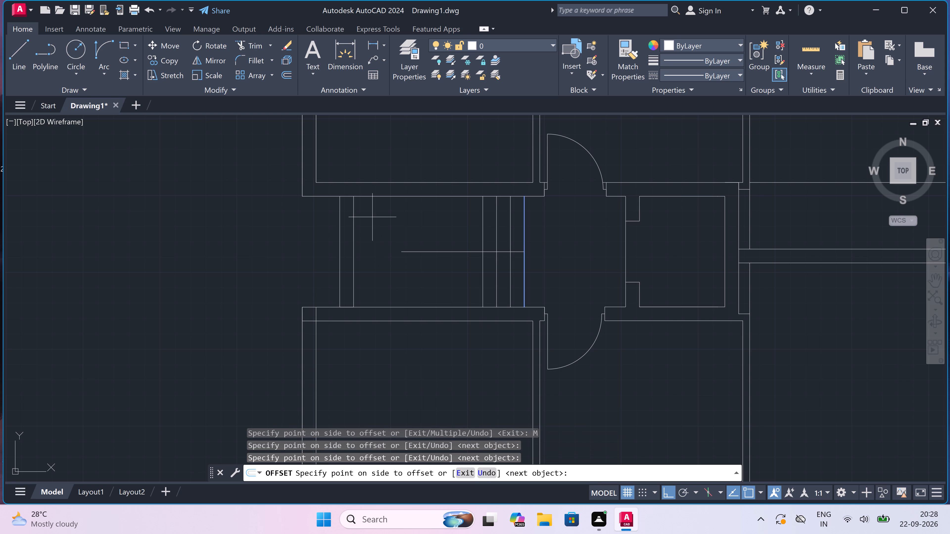
triple_click(372, 217)
double_click(372, 217)
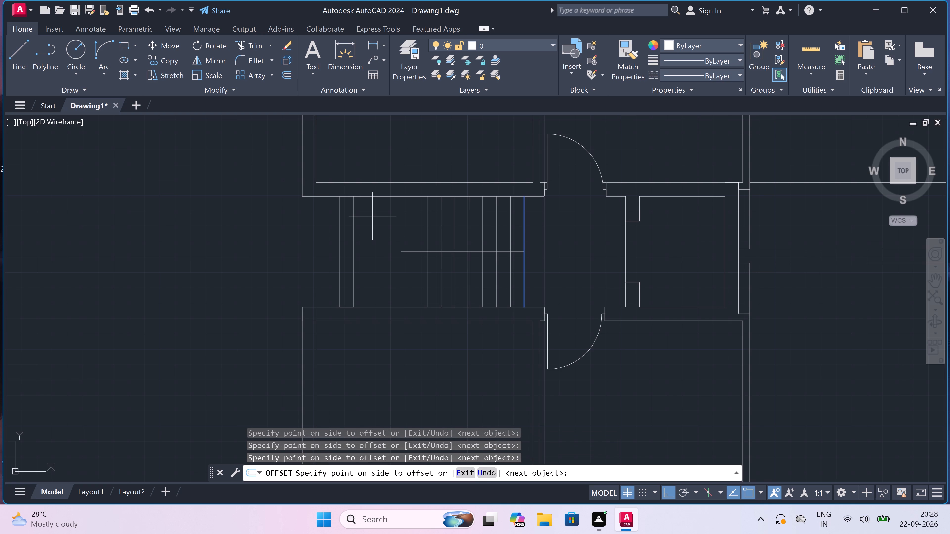
triple_click(380, 253)
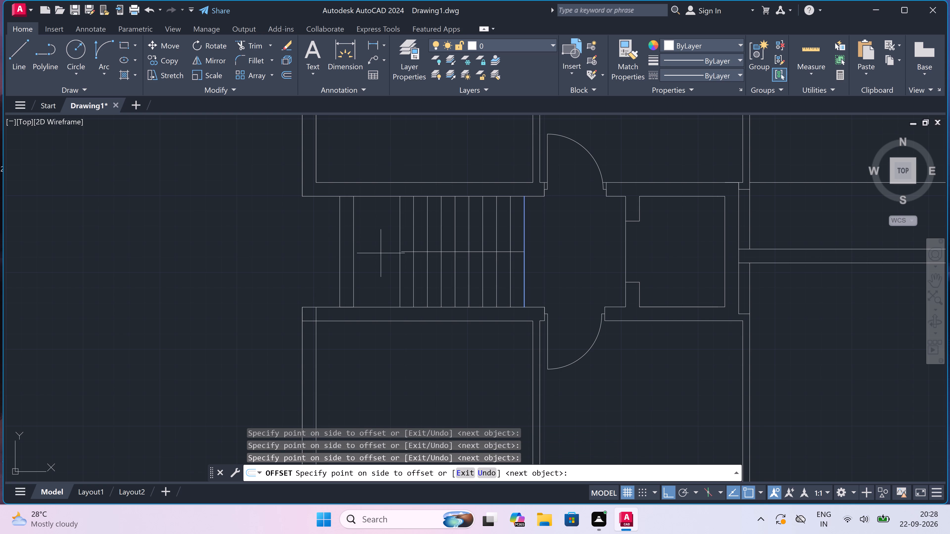
left_click(380, 253)
key("Escape")
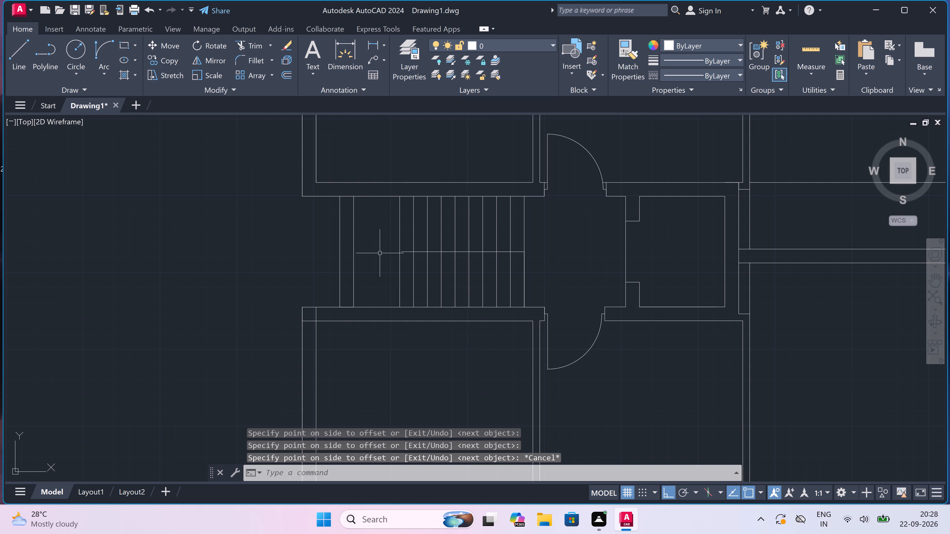
Extend the staircase centre line to the leftmost riser.
scroll(393, 249, "up", 3)
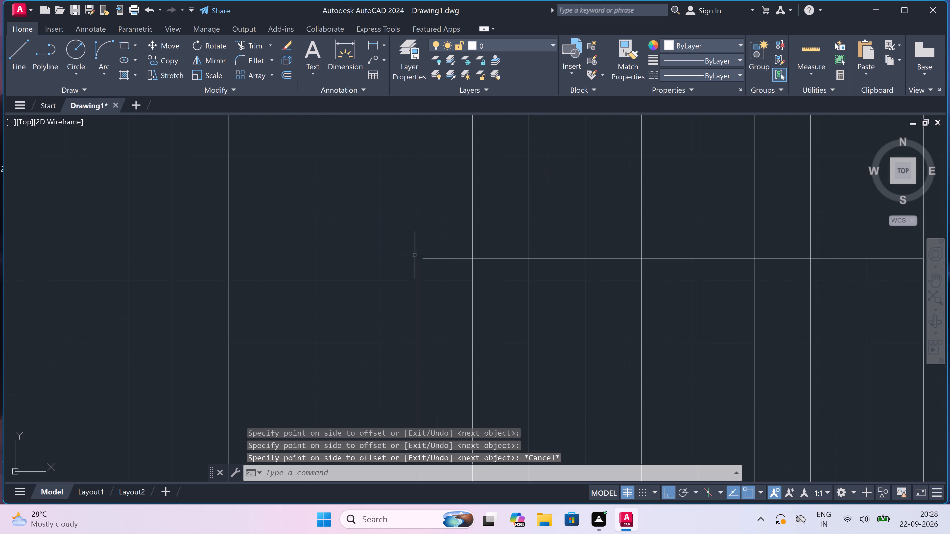
key("e")
key("x")
key("space")
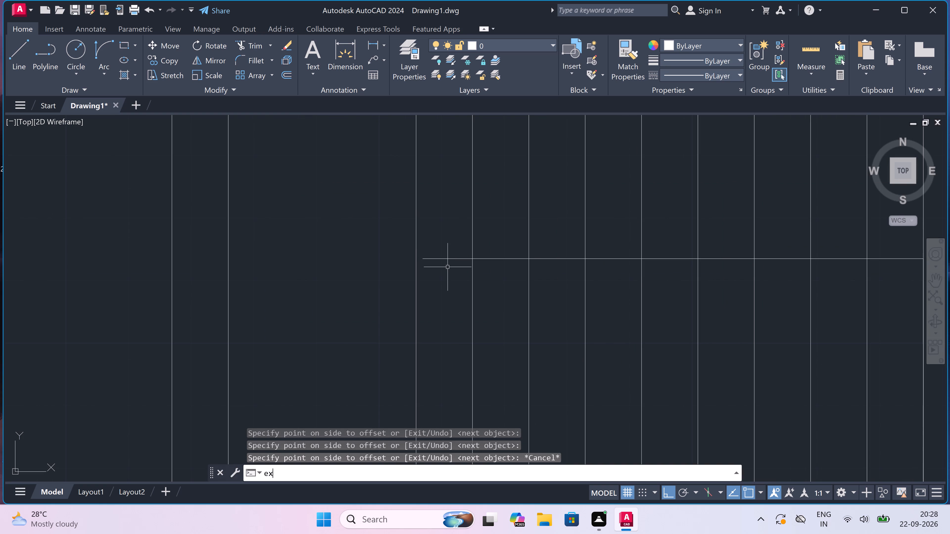
left_click_drag(449, 233, 451, 243)
left_click_drag(441, 326, 439, 328)
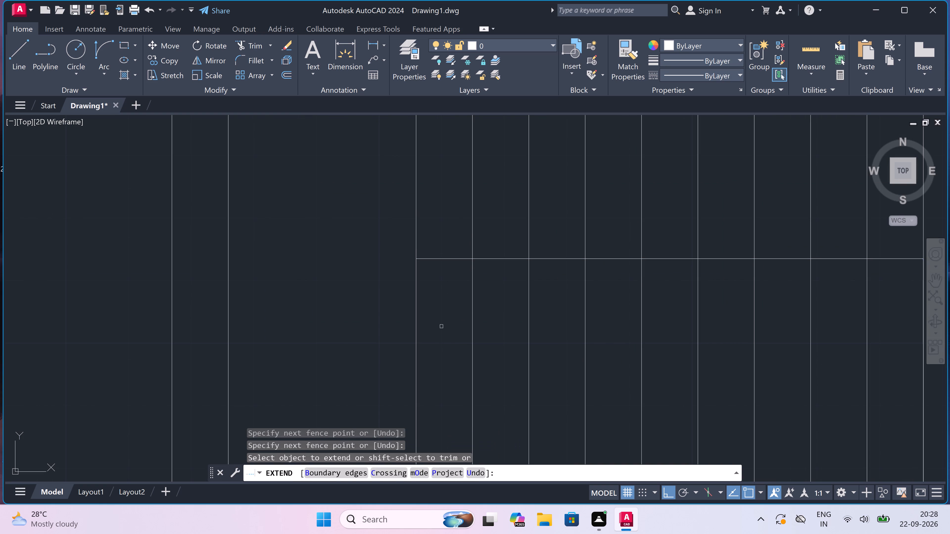
key("Escape")
scroll(373, 297, "down", 4)
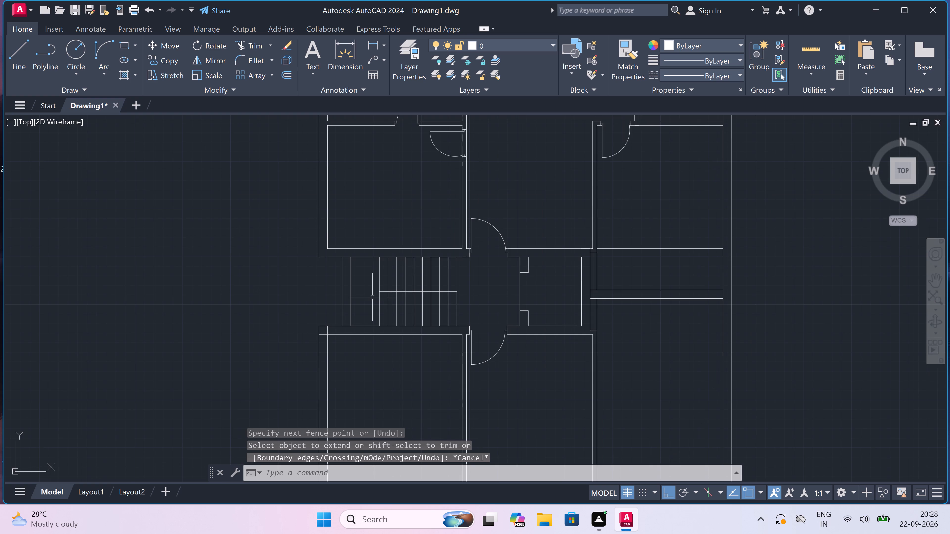
Trim the upper and lower cross wall faces between the two faces of the stairwell's left end wall.
scroll(372, 297, "up", 1)
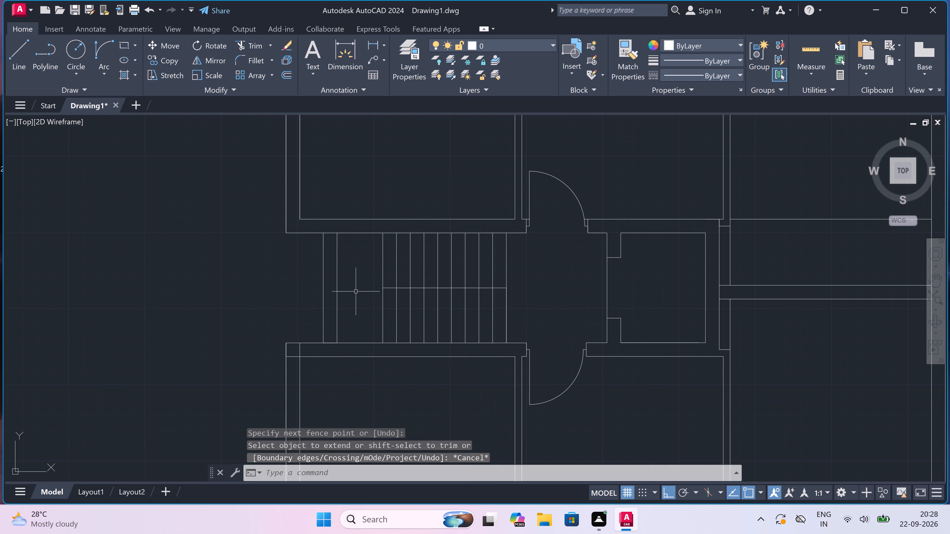
key("t")
key("r")
key("space")
triple_click(330, 342)
left_click(330, 342)
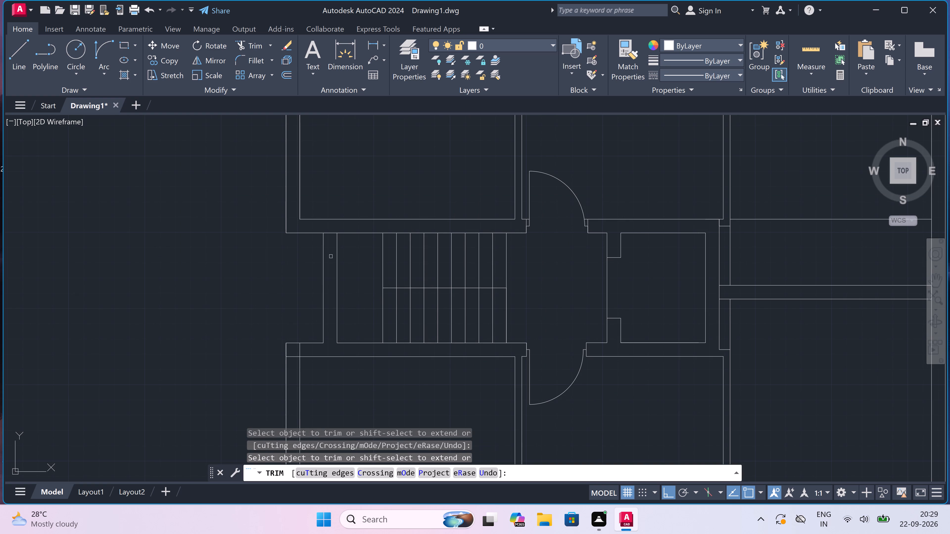
double_click(328, 233)
scroll(328, 233, "down", 2)
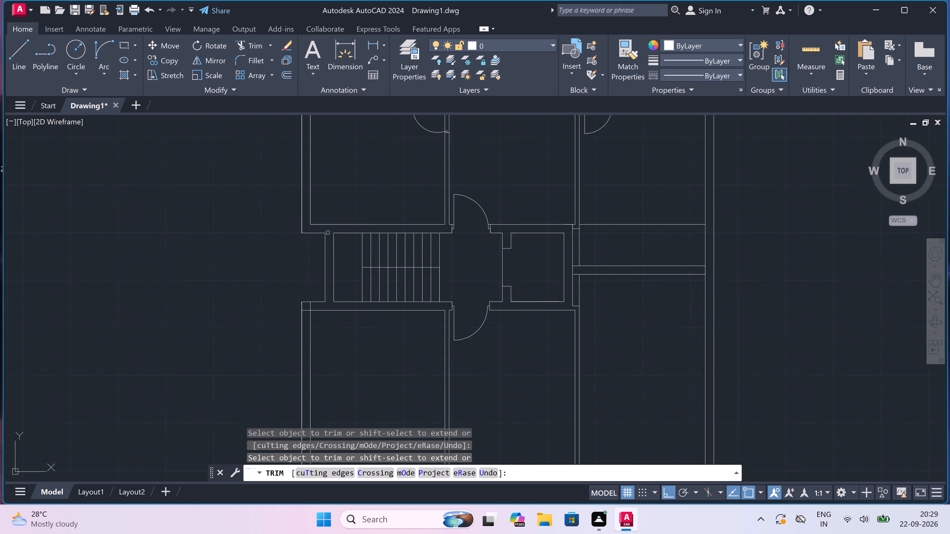
scroll(342, 236, "down", 2)
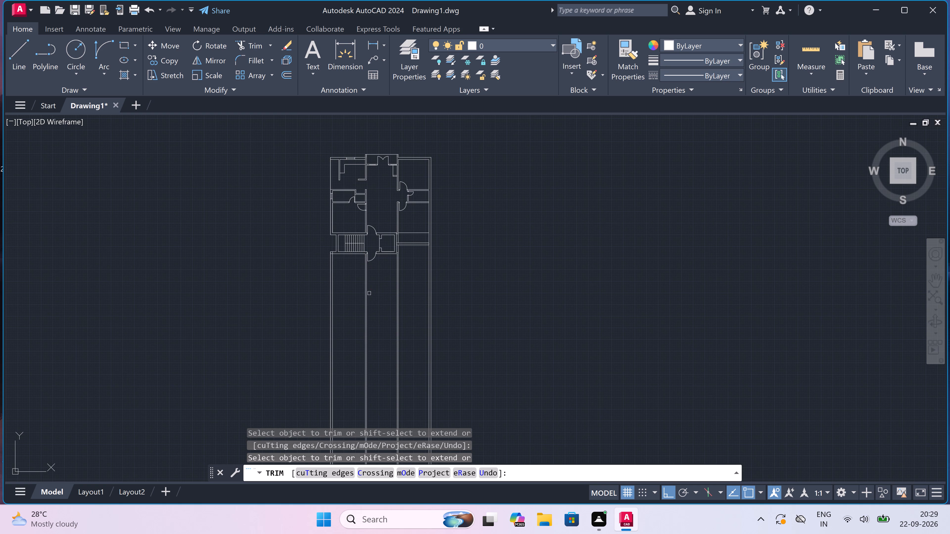
key("Escape")
Erase the single horizontal line above the double-line cross wall in the right-hand room.
scroll(398, 242, "up", 3)
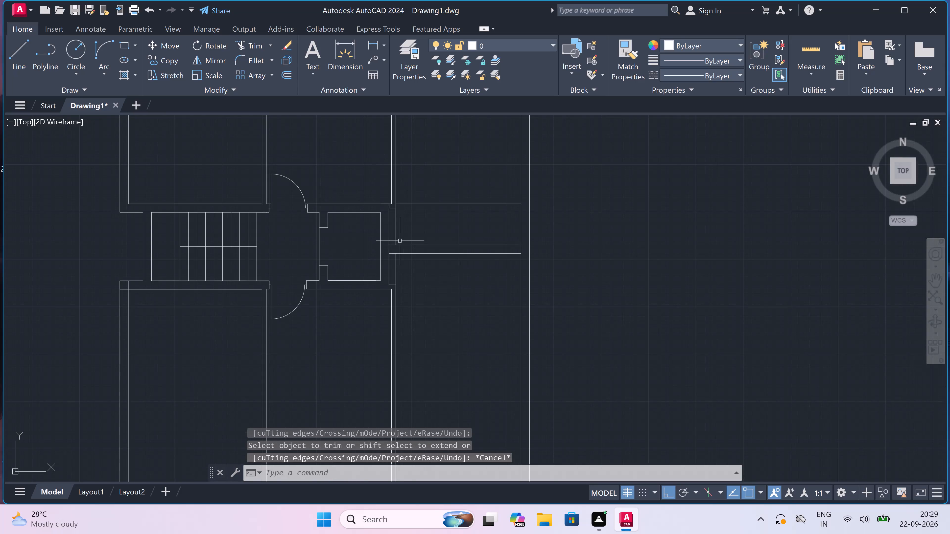
left_click_drag(442, 197, 439, 205)
left_click(432, 220)
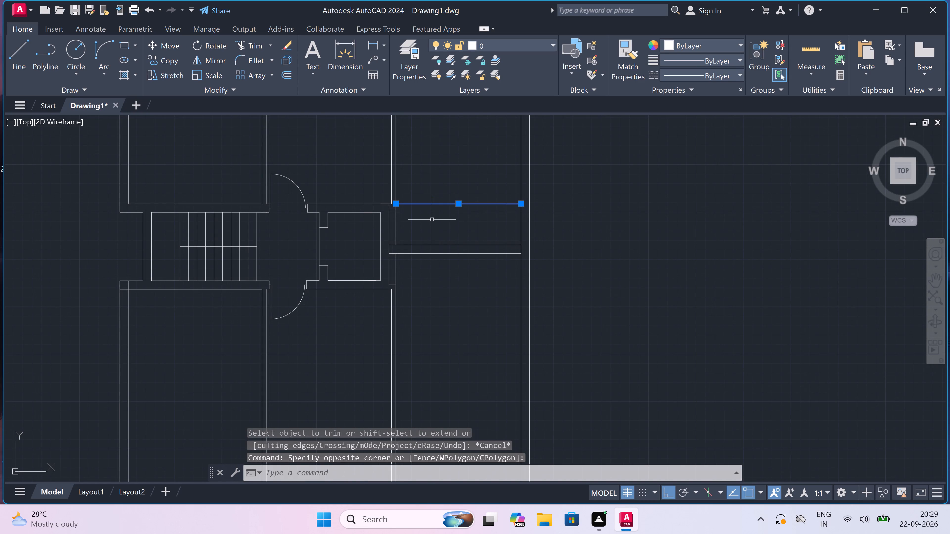
key("Delete")
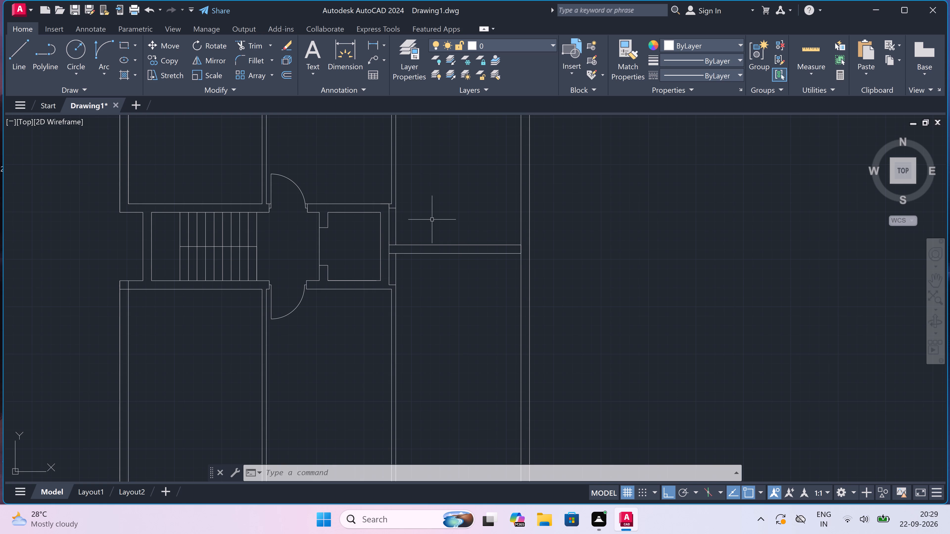
Offset the lower face of the right-hand room's cross wall 10'9" downward.
scroll(432, 220, "down", 3)
scroll(431, 210, "up", 2)
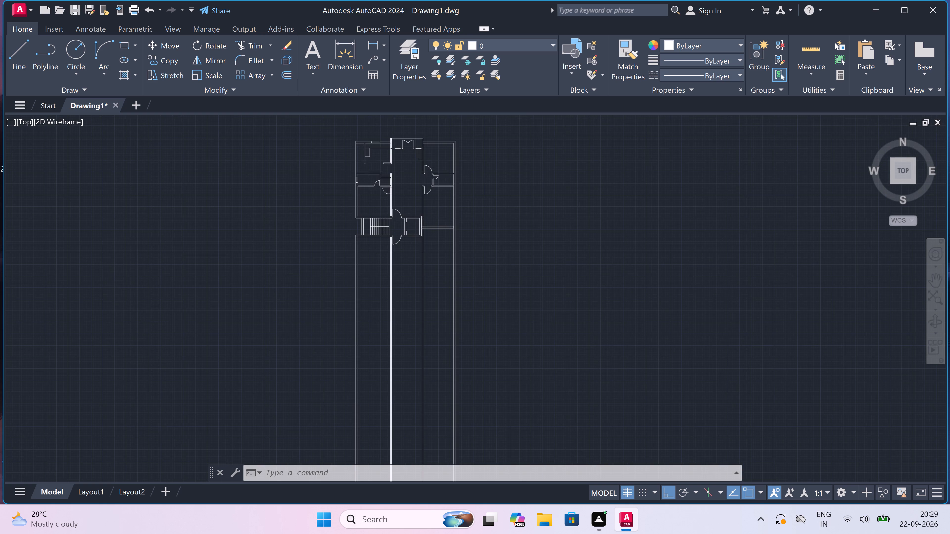
scroll(431, 210, "up", 1)
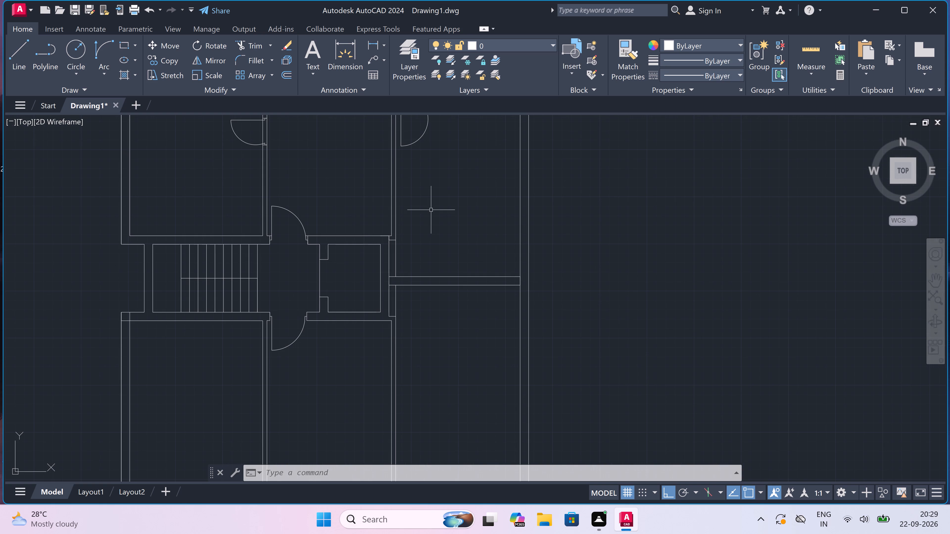
scroll(431, 210, "down", 2)
scroll(433, 262, "up", 2)
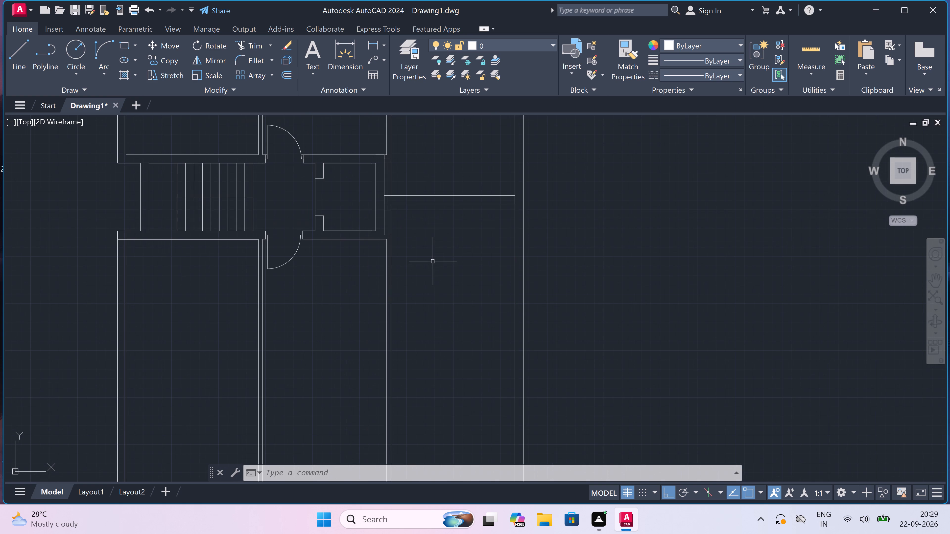
key("o")
key("space")
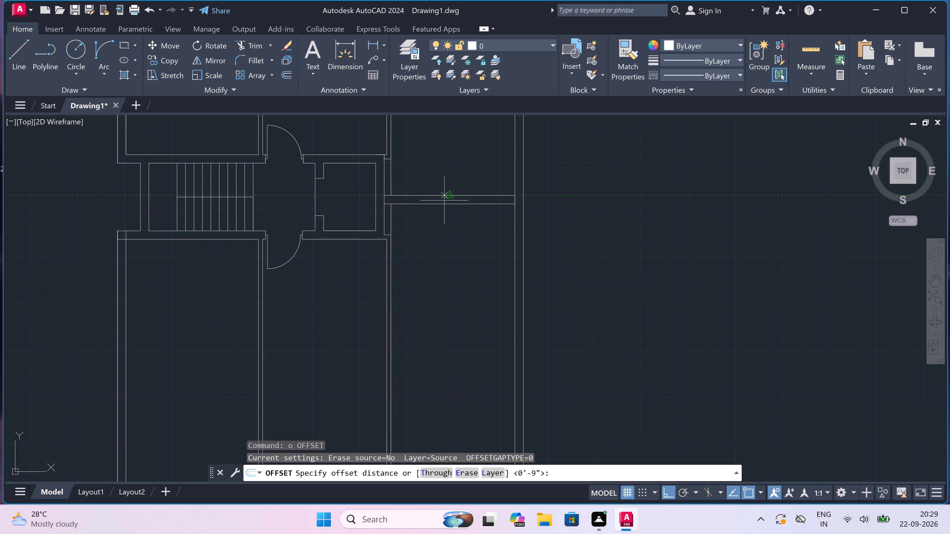
left_click_drag(450, 203, 450, 213)
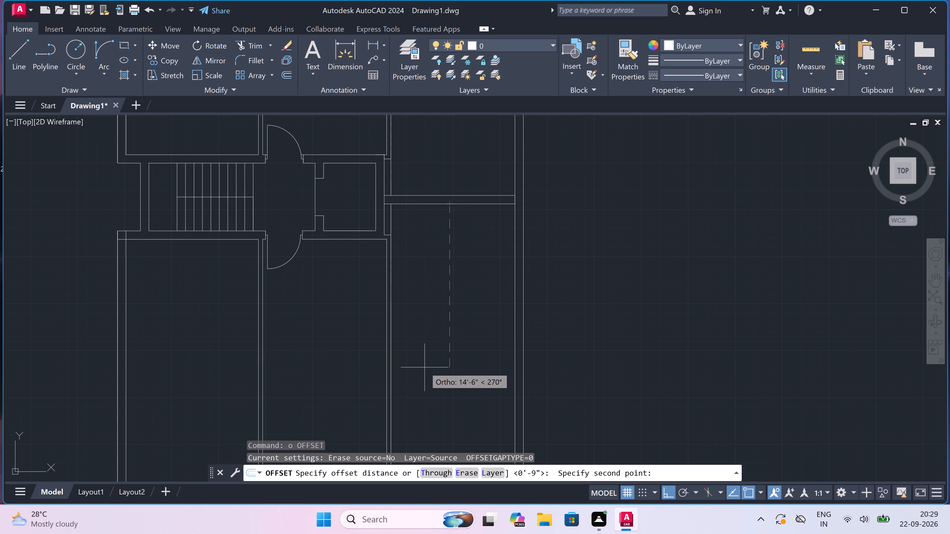
key("1")
type("0'")
key("9")
type("\"")
key("space")
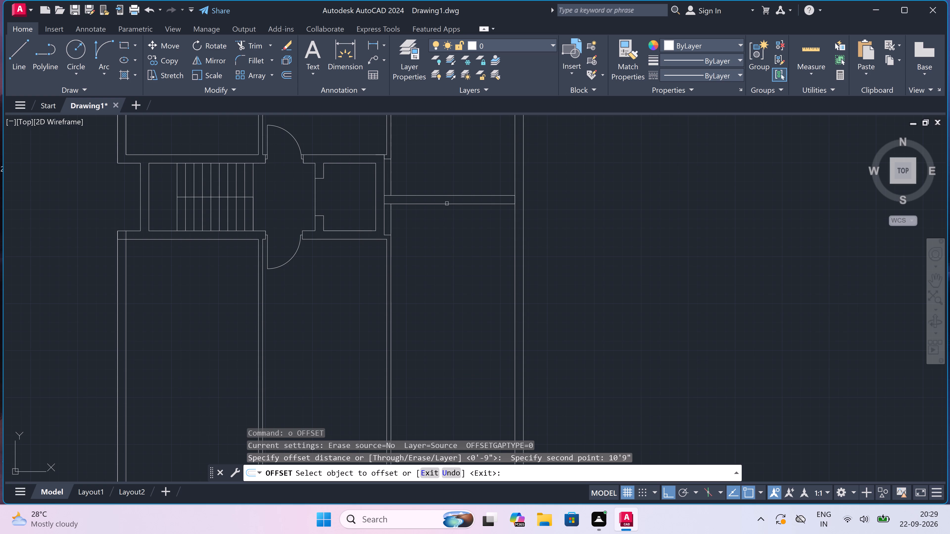
left_click_drag(447, 203, 448, 226)
left_click(445, 271)
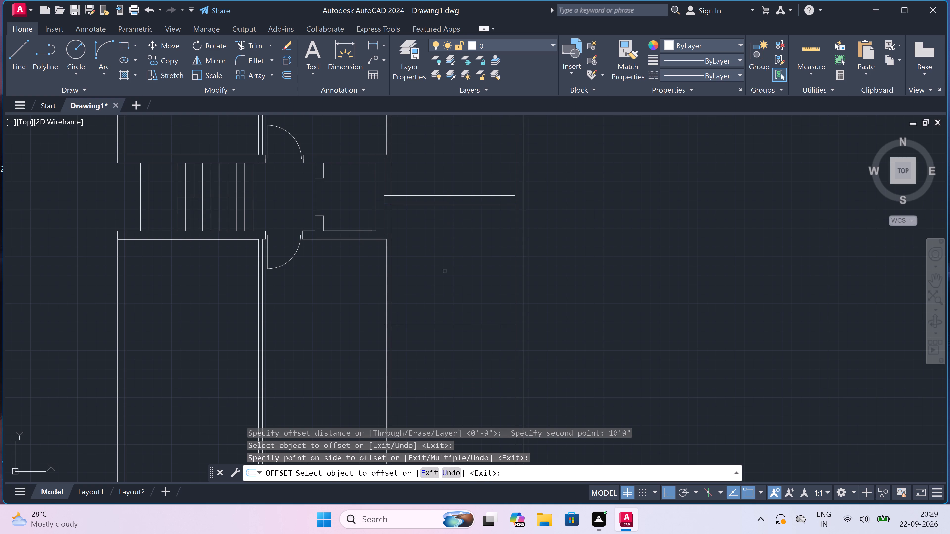
scroll(445, 271, "down", 2)
scroll(445, 271, "up", 1)
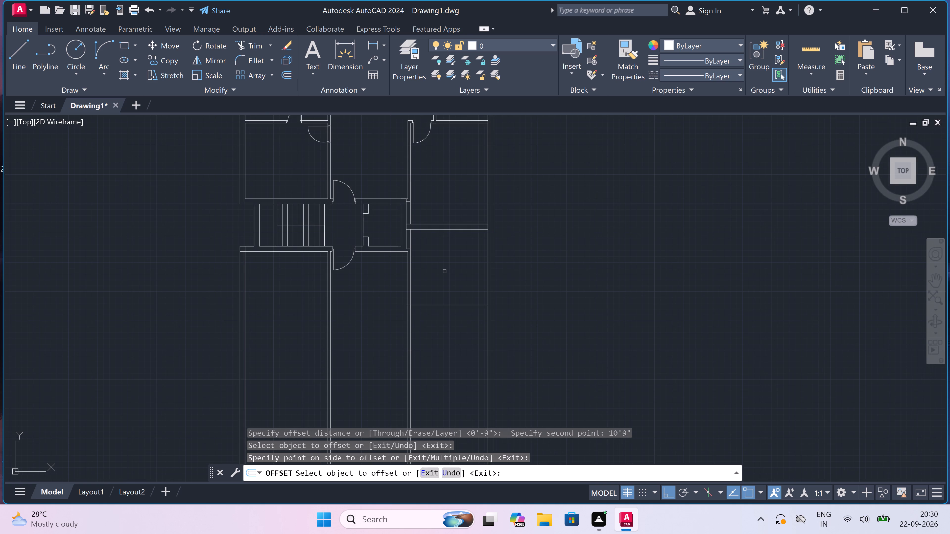
scroll(445, 271, "down", 1)
scroll(445, 271, "up", 1)
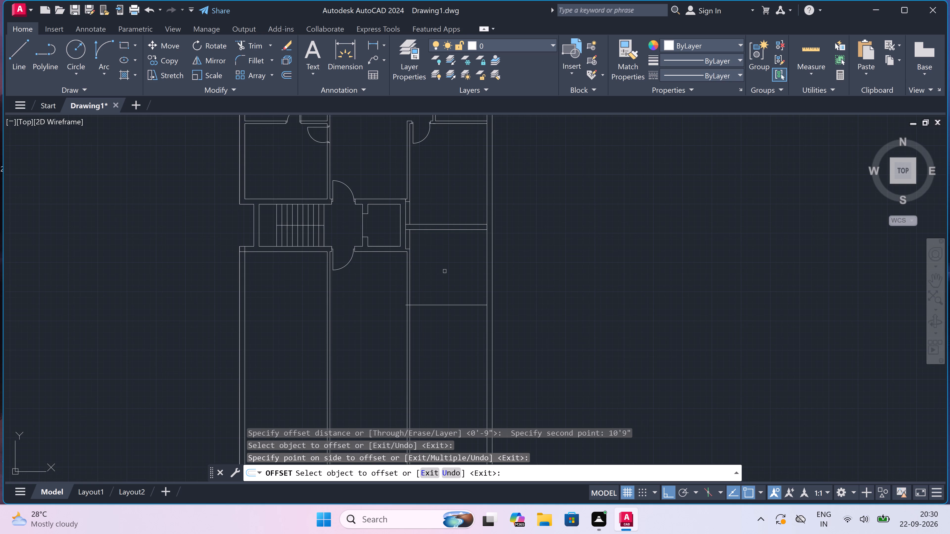
key("Escape")
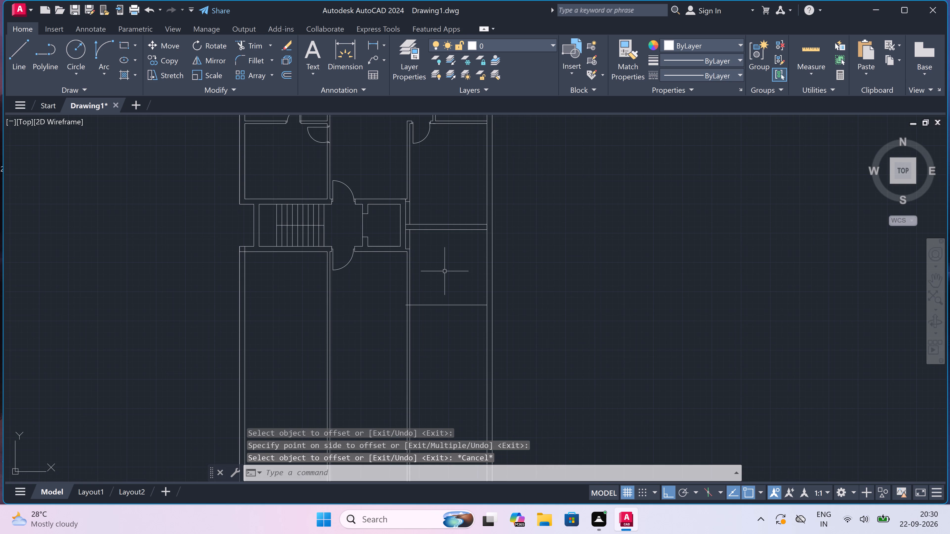
Offset the lower face of the cross wall below the staircase 7' downward into the lower left room.
type("o")
key("space")
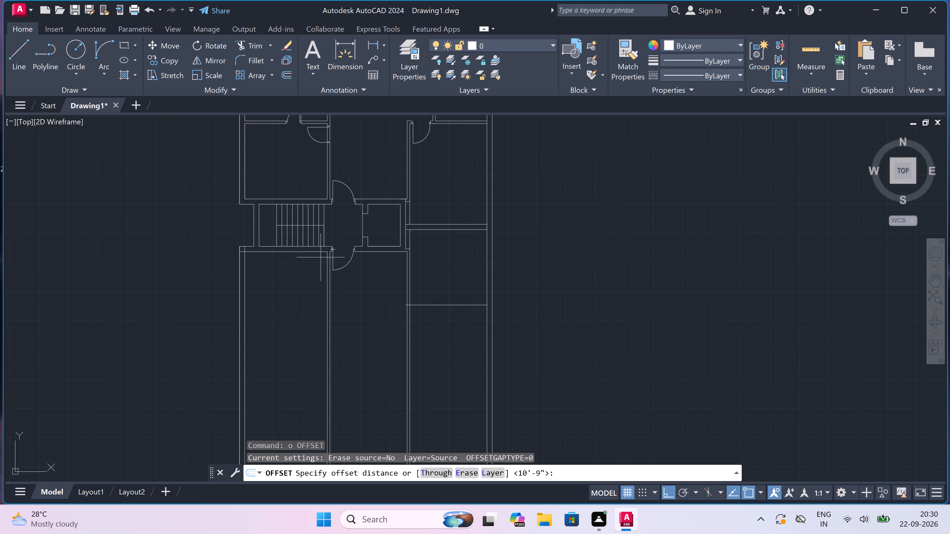
scroll(254, 251, "up", 2)
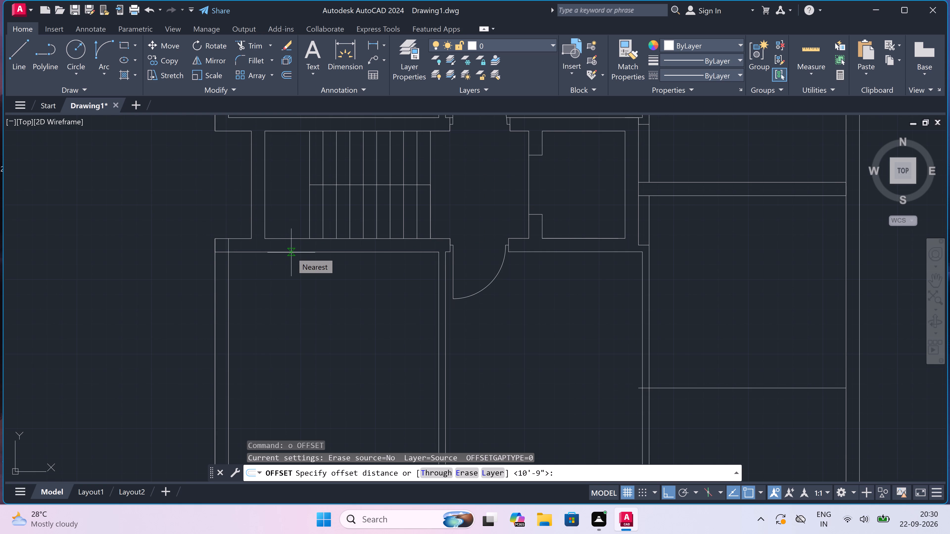
left_click(295, 251)
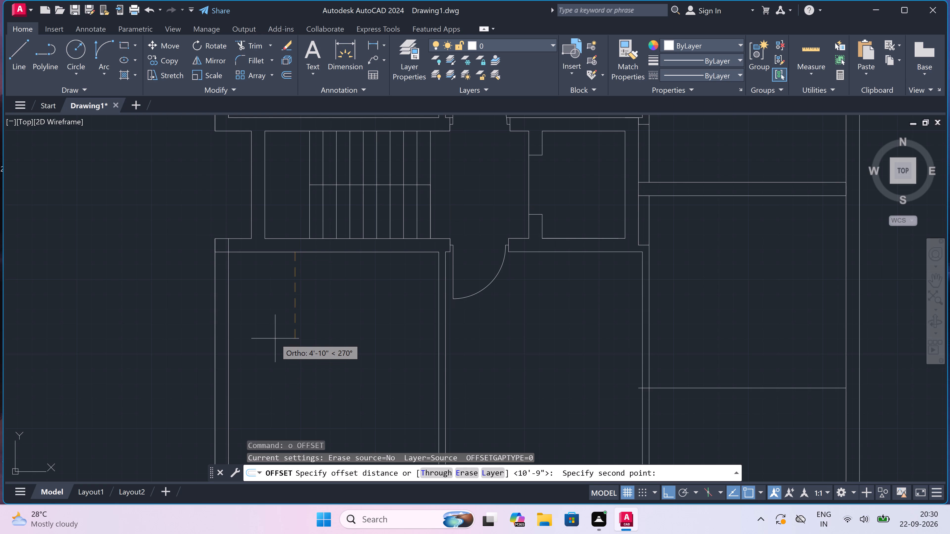
key("7")
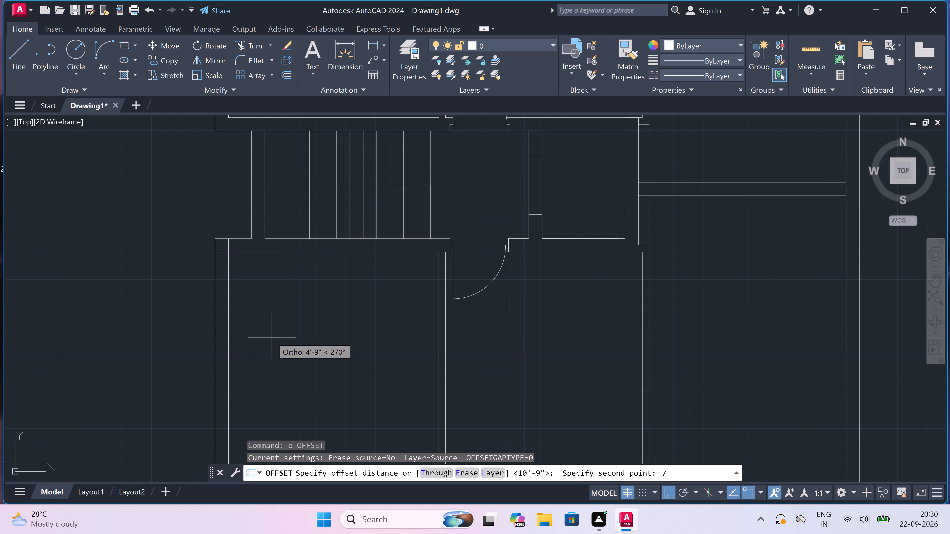
type("'")
key("space")
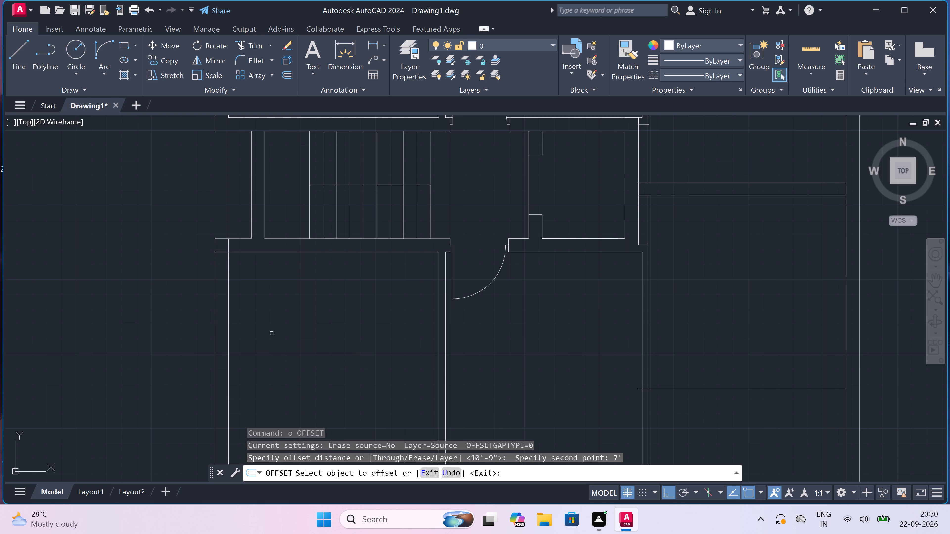
left_click(272, 252)
left_click(261, 305)
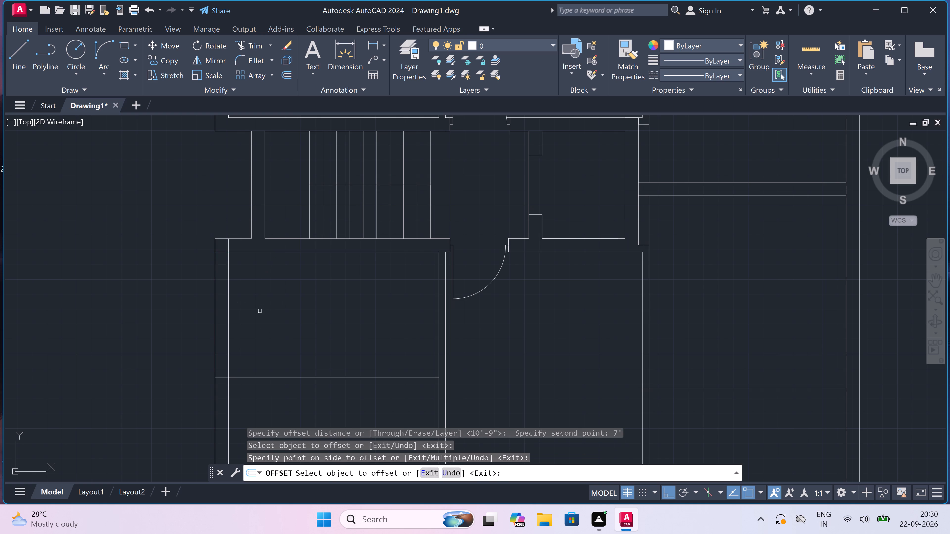
key("Escape")
Offset the new horizontal line in the lower left room 4.5" upward to form the partition's second face.
key("space")
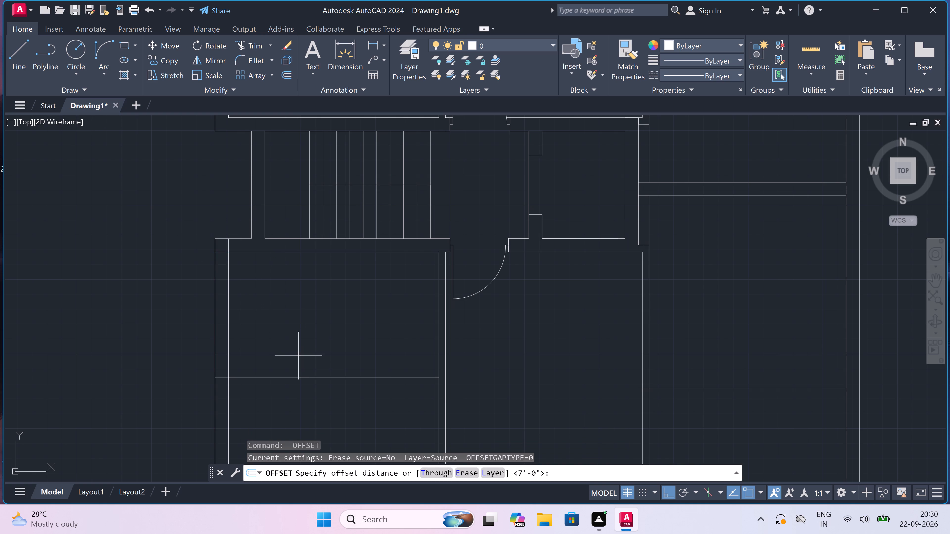
left_click(294, 376)
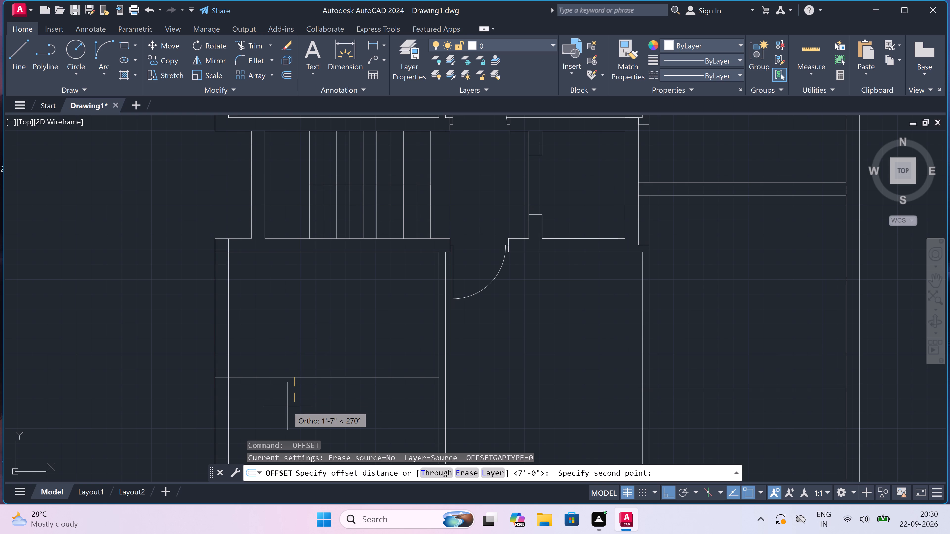
key("4")
type(".5")
key("shift+quotedbl")
key("space")
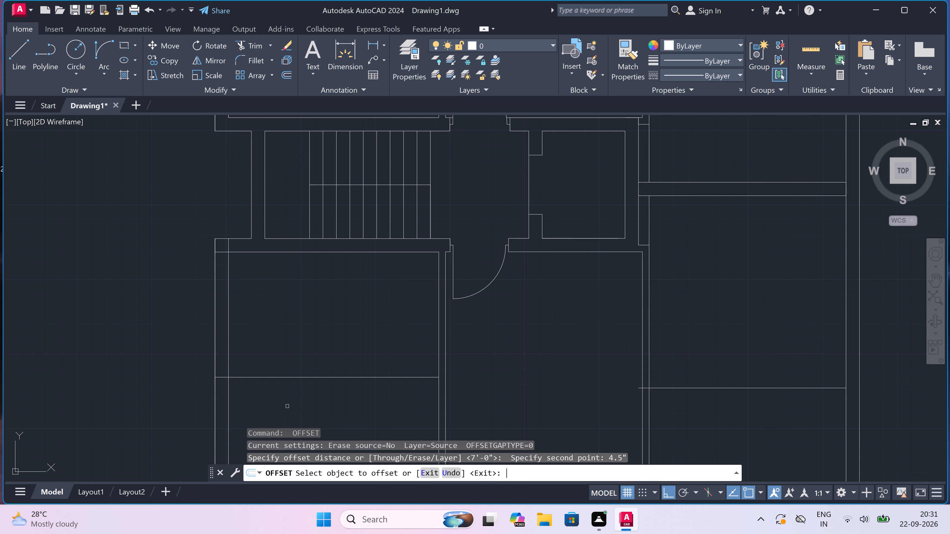
left_click_drag(292, 377, 291, 382)
left_click(291, 382)
triple_click(291, 383)
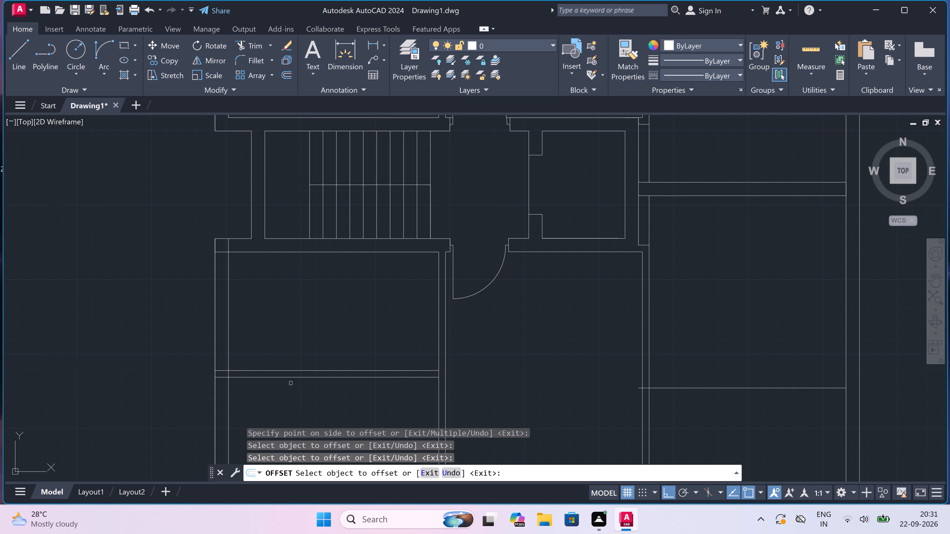
Trim away the left outer wall's inner line between the staircase cross wall and the new partition, including its stub inside the cross wall.
key("Escape")
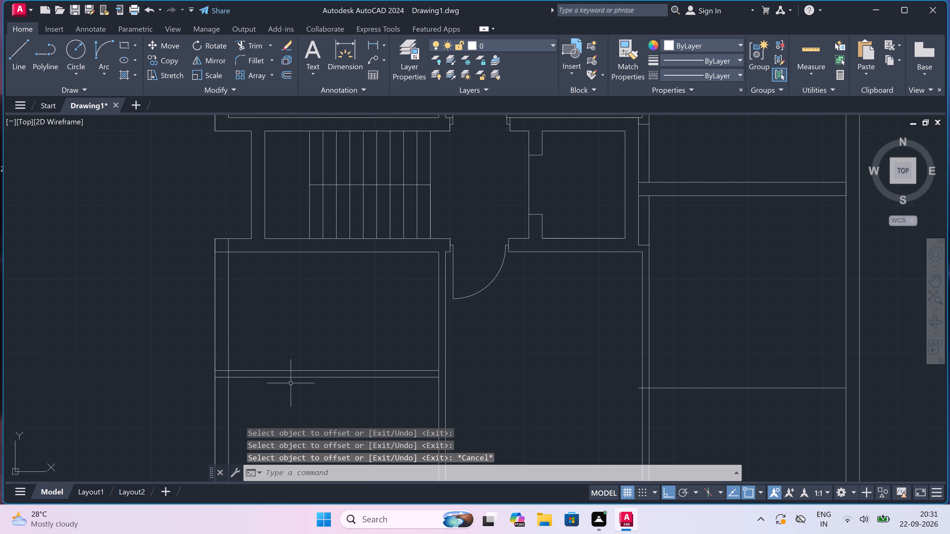
type("tr")
key("space")
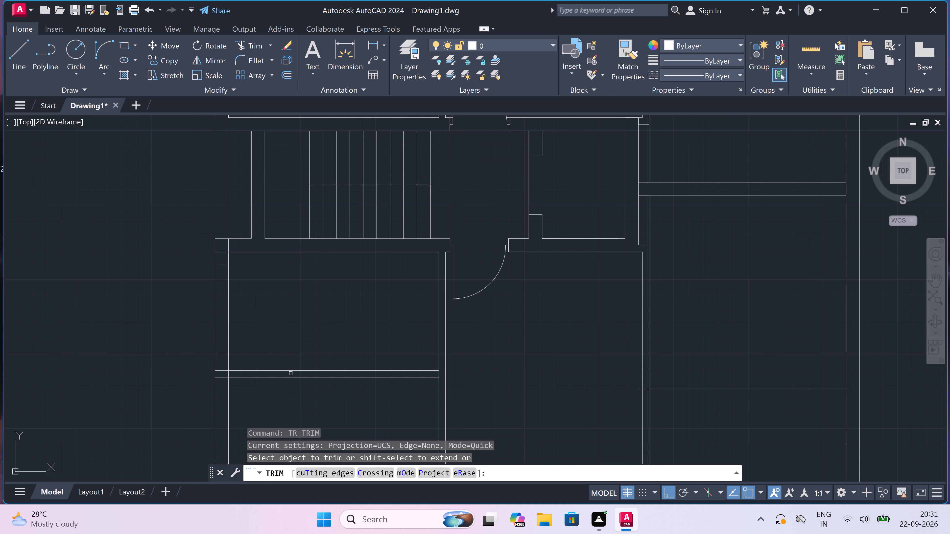
double_click(223, 320)
left_click(243, 322)
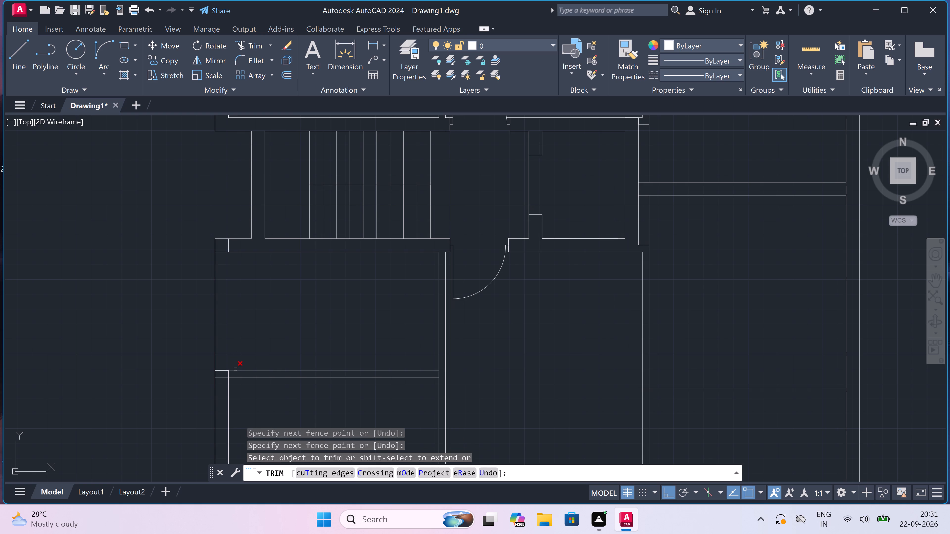
scroll(235, 369, "down", 1)
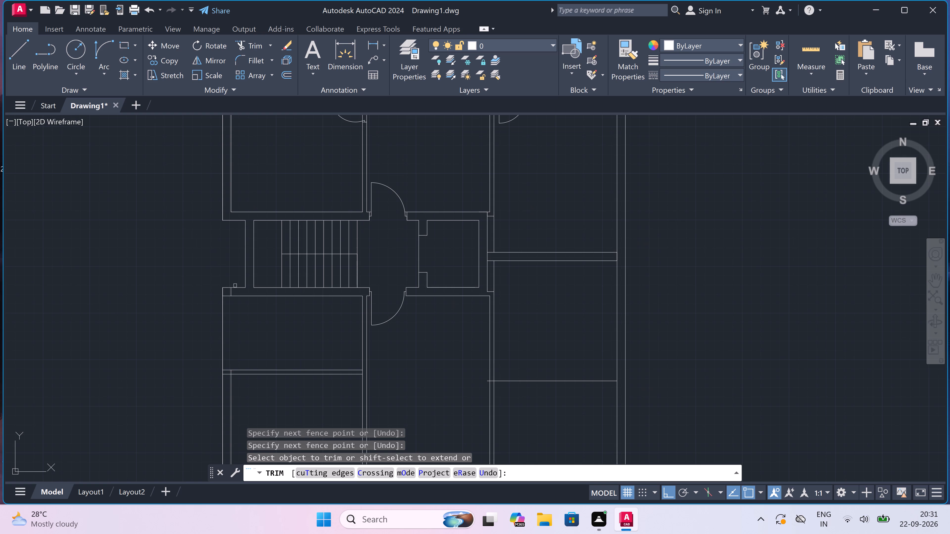
scroll(233, 288, "up", 4)
left_click(209, 304)
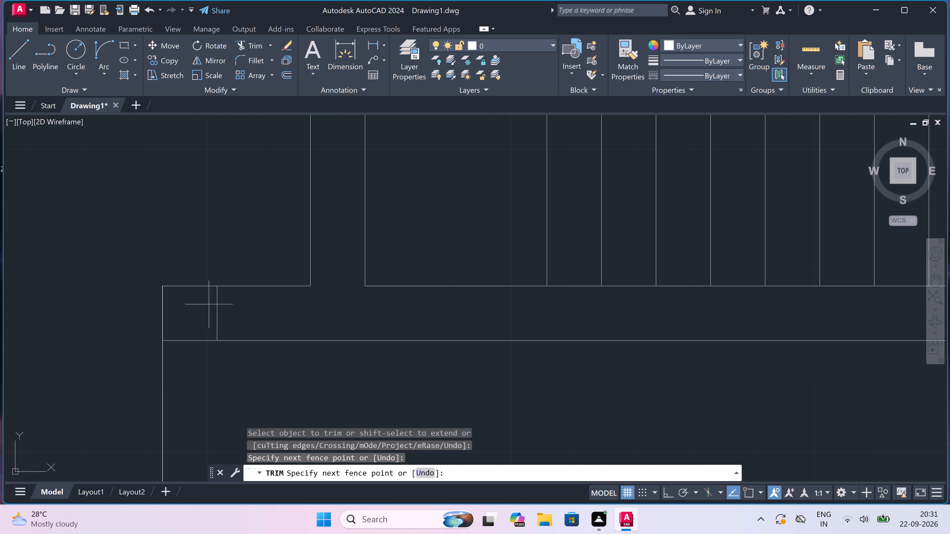
left_click(246, 316)
left_click(206, 309)
scroll(242, 311, "down", 3)
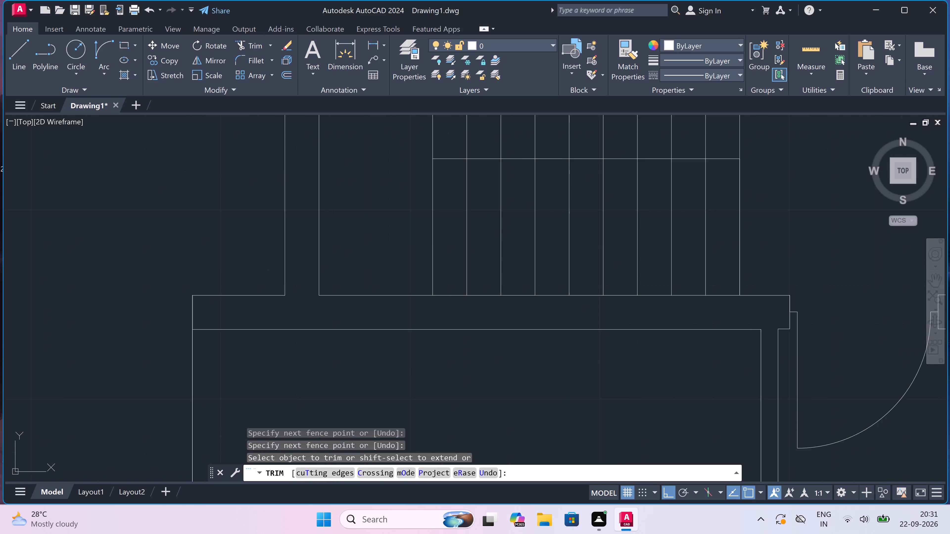
scroll(242, 311, "down", 4)
scroll(247, 329, "up", 5)
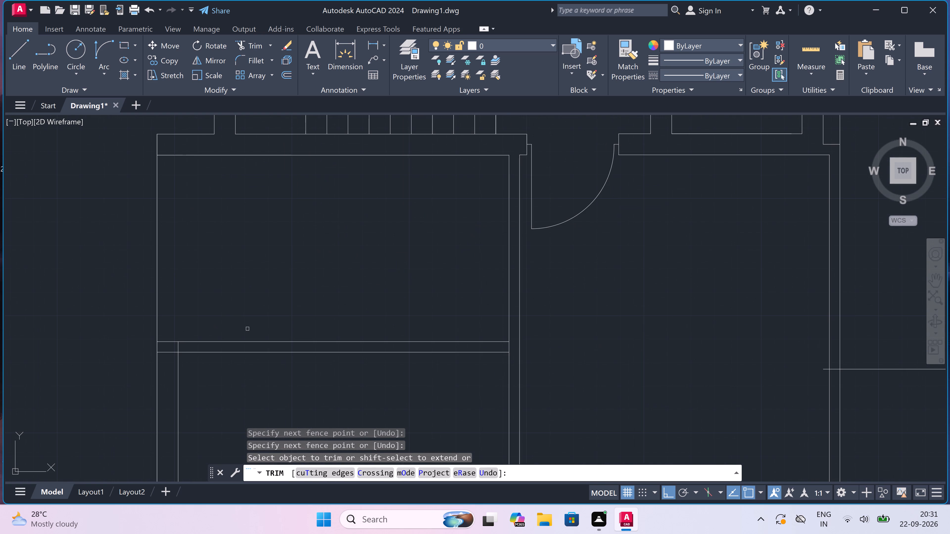
key("Escape")
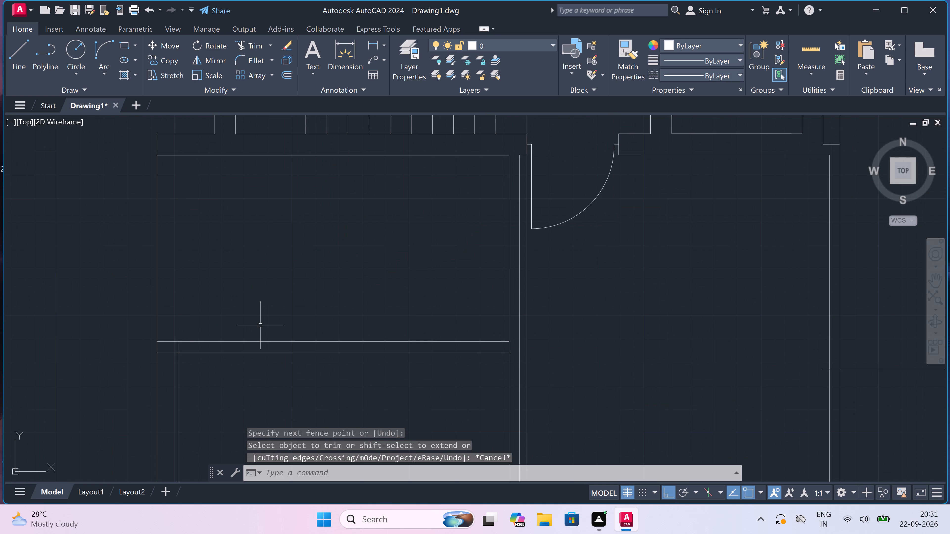
Draw a line 4' down the left wall's inner face from the partition's lower face, continuing horizontally across to the vertical partition's far face.
type("l")
key("space")
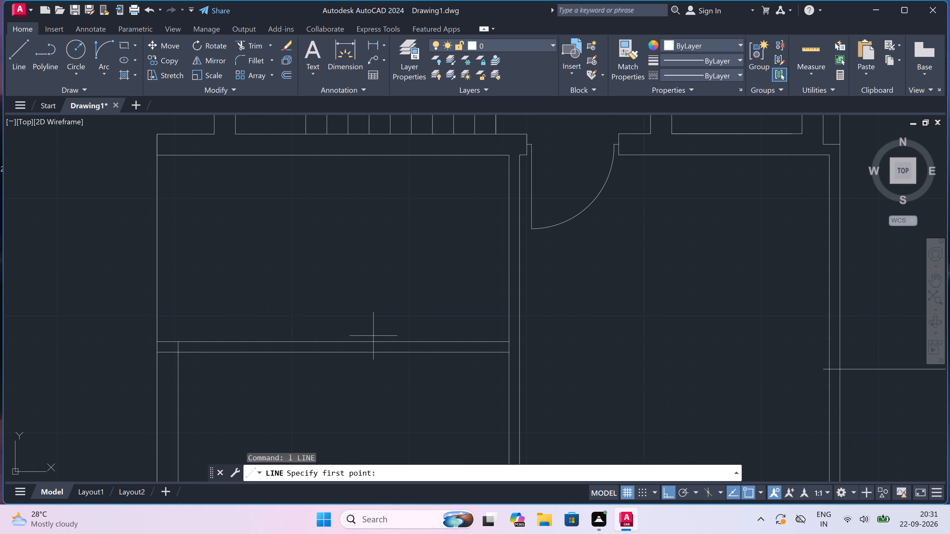
scroll(352, 339, "down", 3)
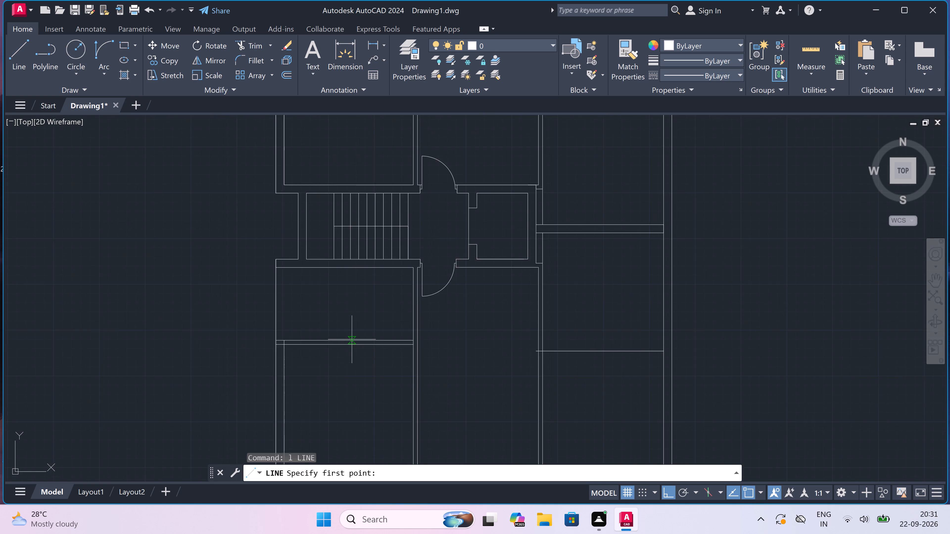
scroll(312, 345, "up", 2)
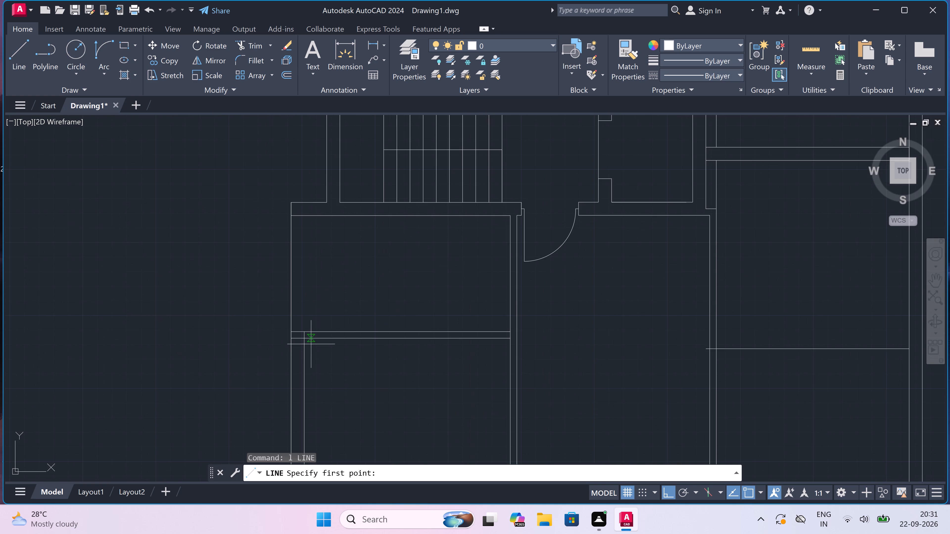
left_click(305, 339)
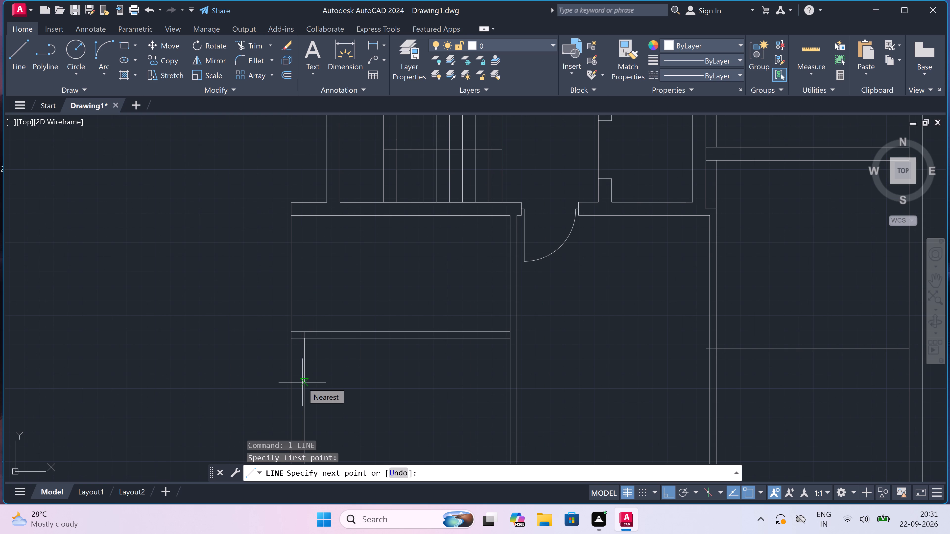
scroll(303, 381, "down", 1)
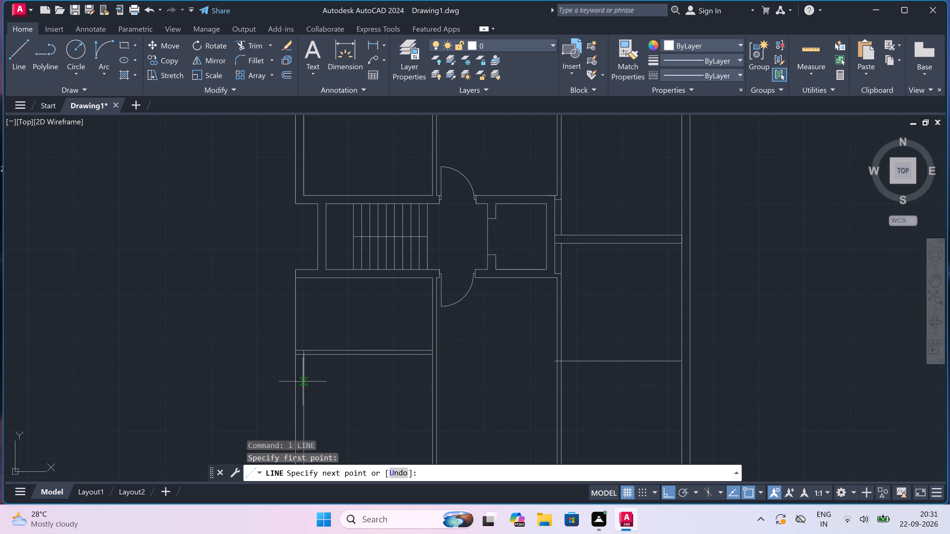
scroll(298, 399, "up", 3)
scroll(332, 381, "down", 2)
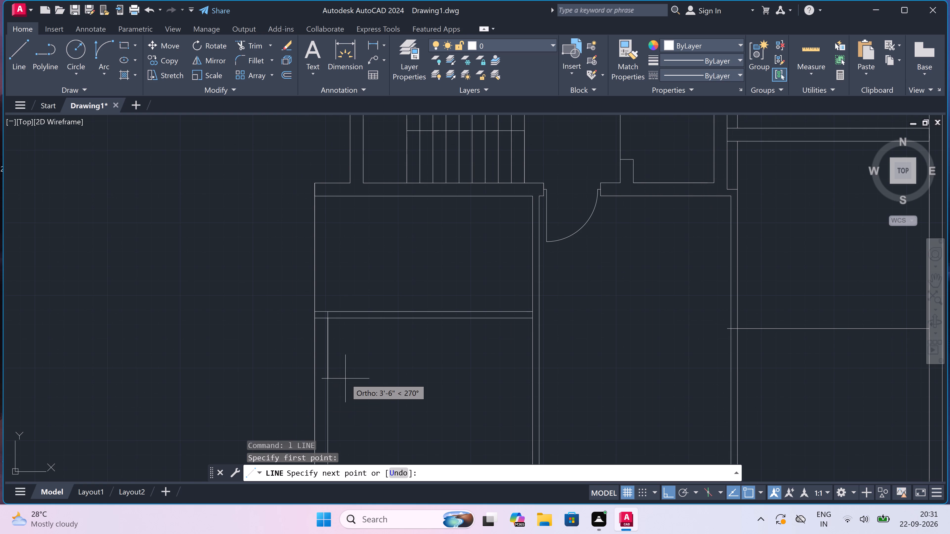
key("4")
type("'")
key("space")
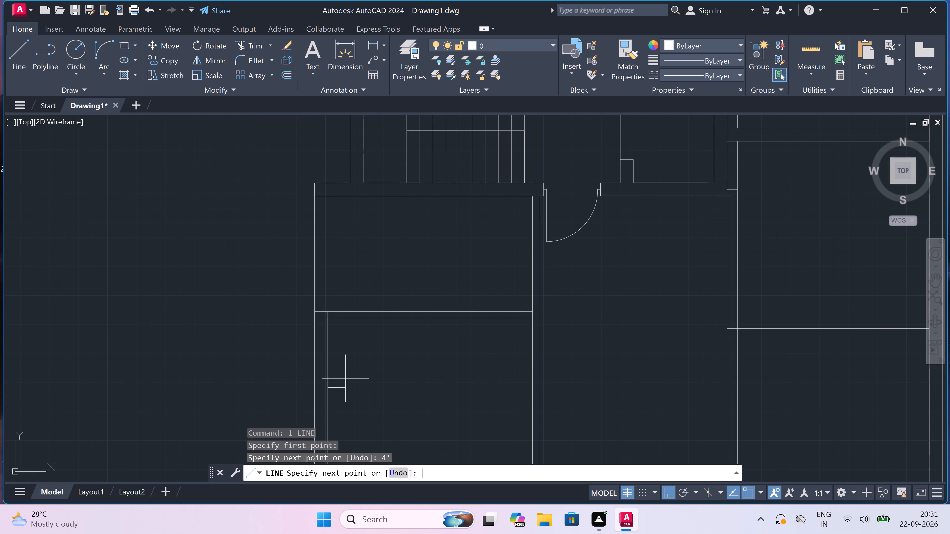
left_click(542, 387)
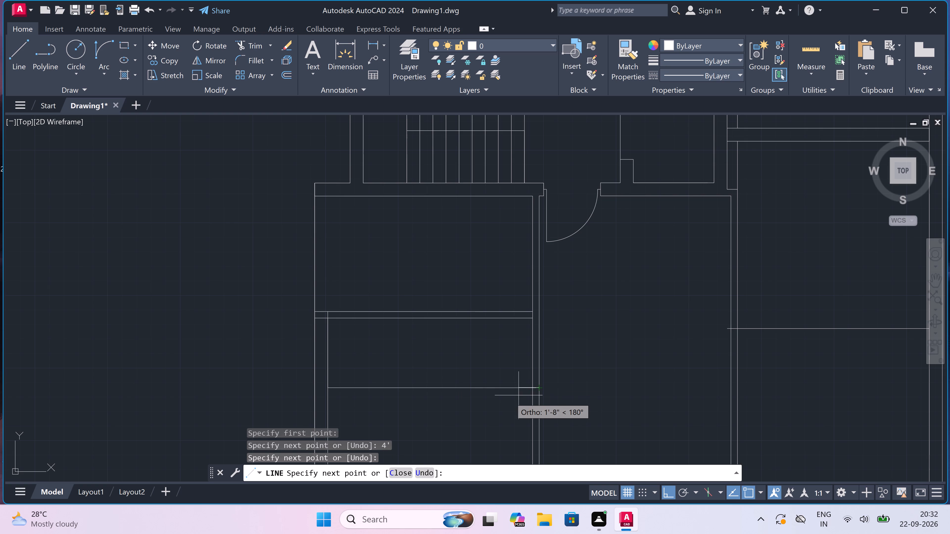
key("Escape")
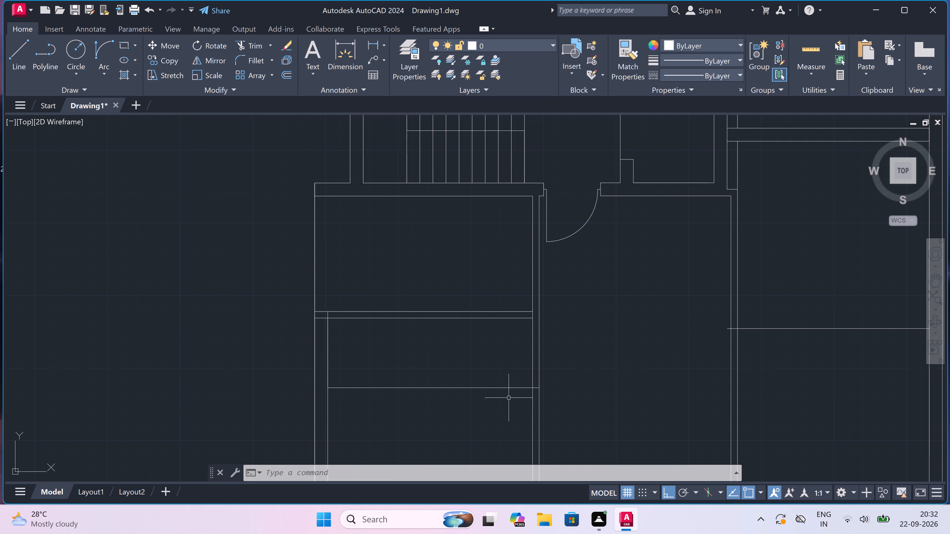
Offset the new horizontal line in the lower left room 4.5" downward to form the second partition's other face.
type("o")
key("space")
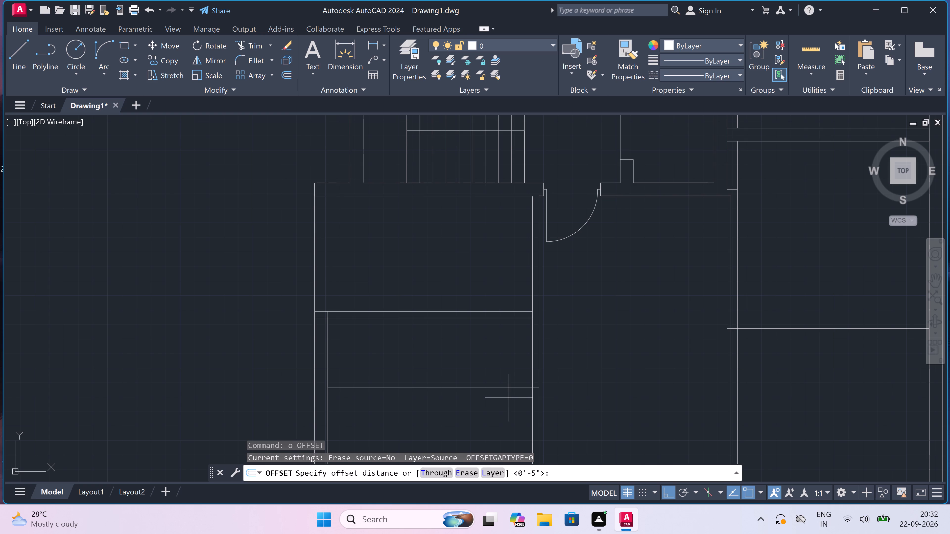
left_click(466, 388)
scroll(455, 404, "down", 4)
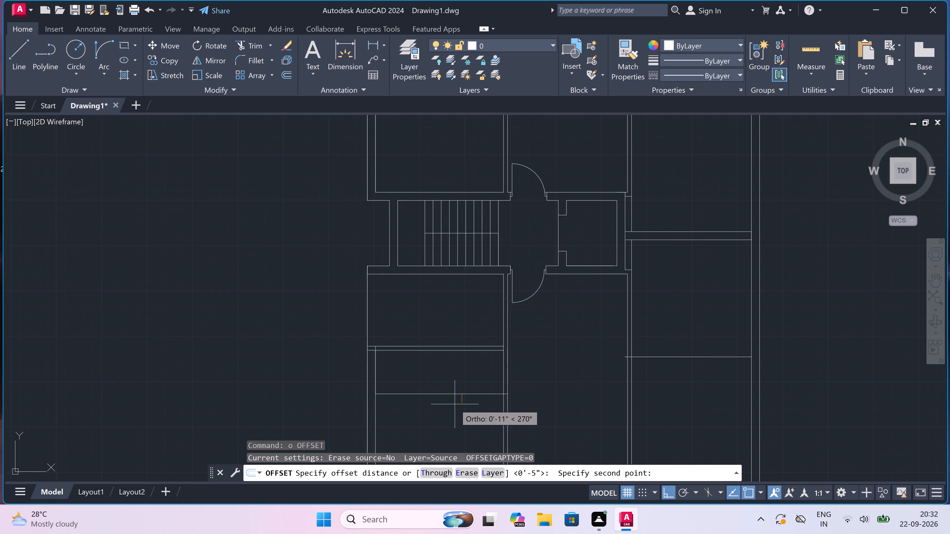
scroll(445, 420, "up", 5)
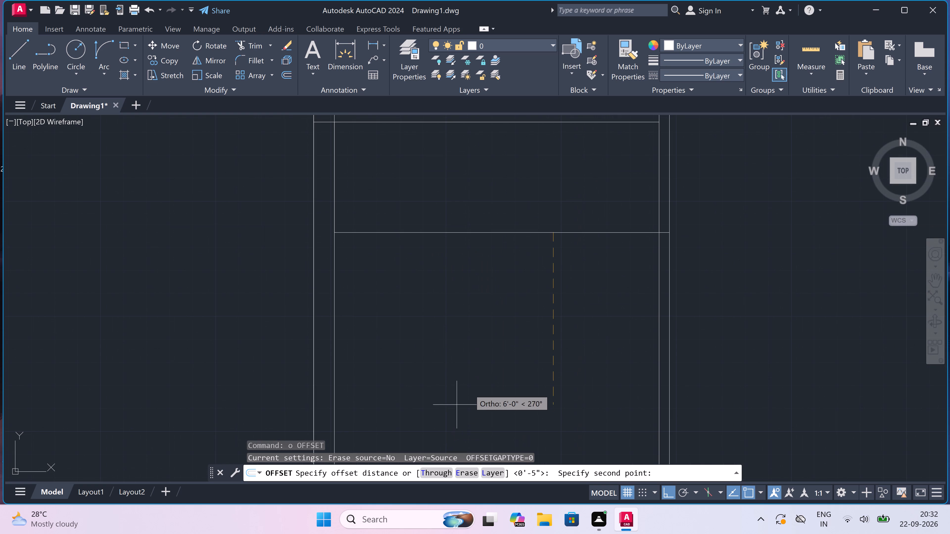
scroll(480, 366, "down", 1)
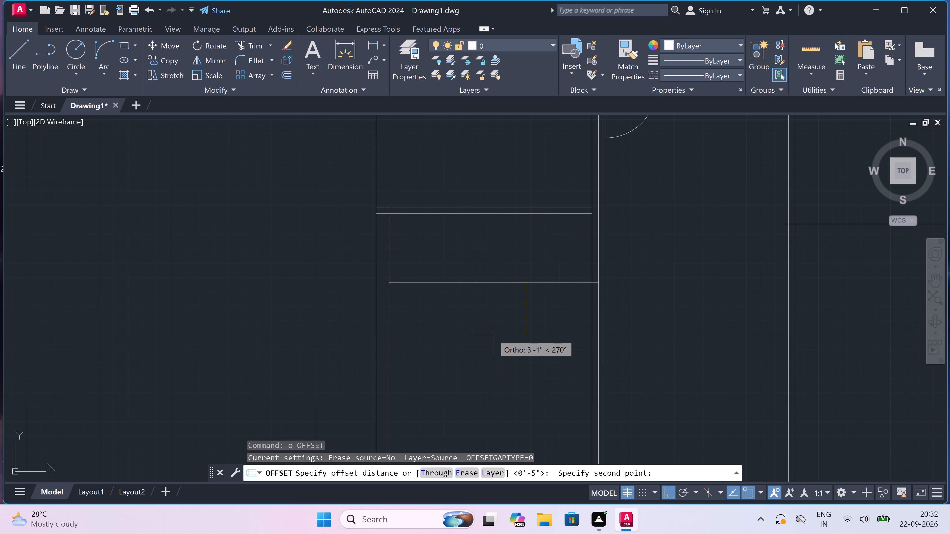
key("4")
type(".5")
type("\"")
key("space")
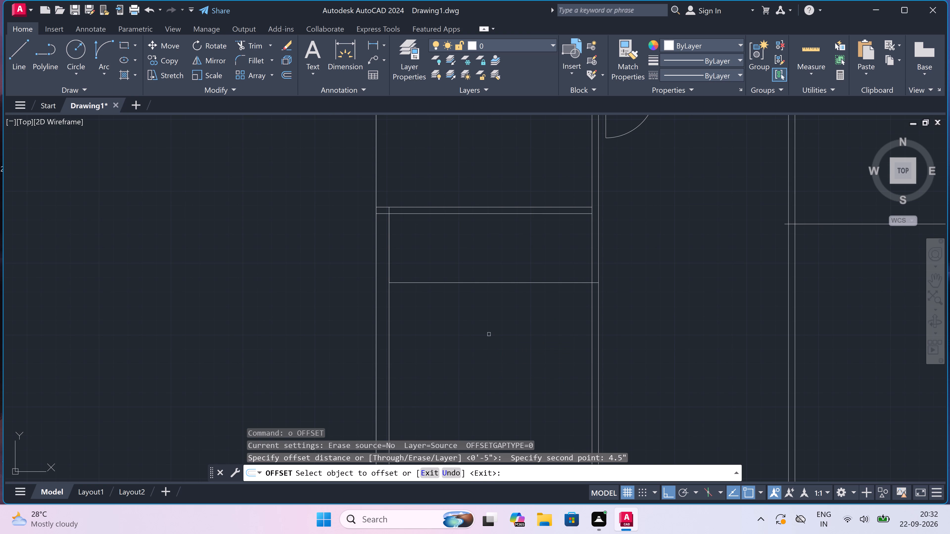
left_click_drag(474, 283, 471, 291)
left_click(463, 309)
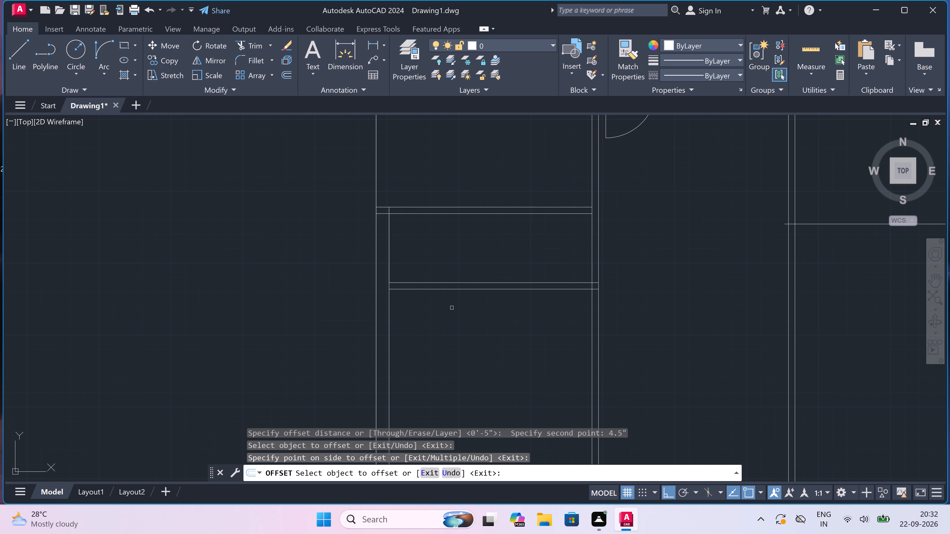
scroll(452, 308, "down", 1)
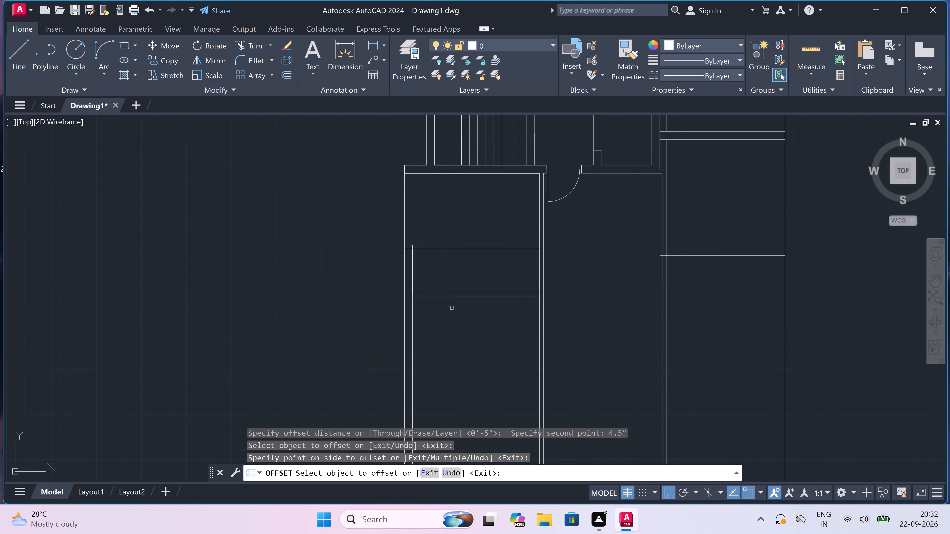
scroll(452, 308, "down", 1)
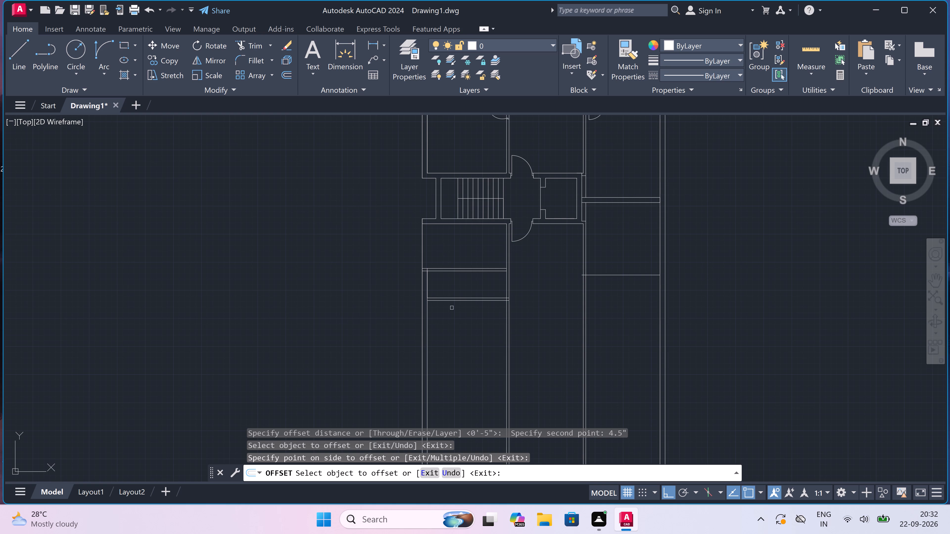
scroll(439, 275, "up", 3)
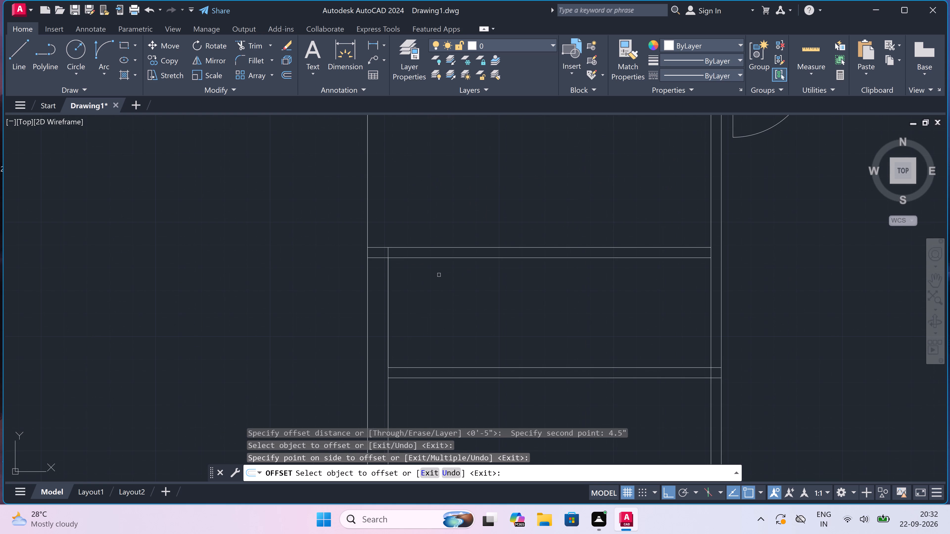
key("Escape")
Trim the inner wall line's stub inside the upper partition and the partition's lower face where it crosses the left outer wall.
type("tr")
key("space")
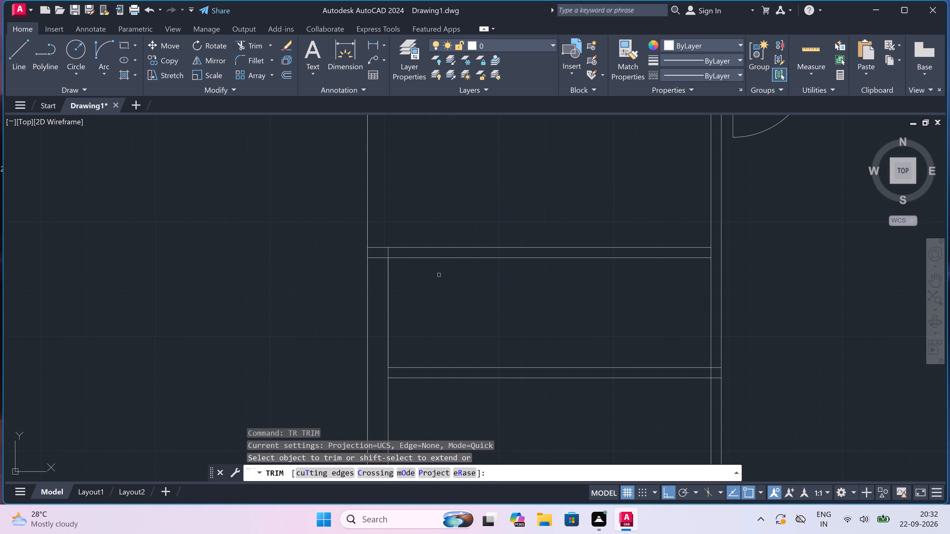
scroll(388, 253, "up", 3)
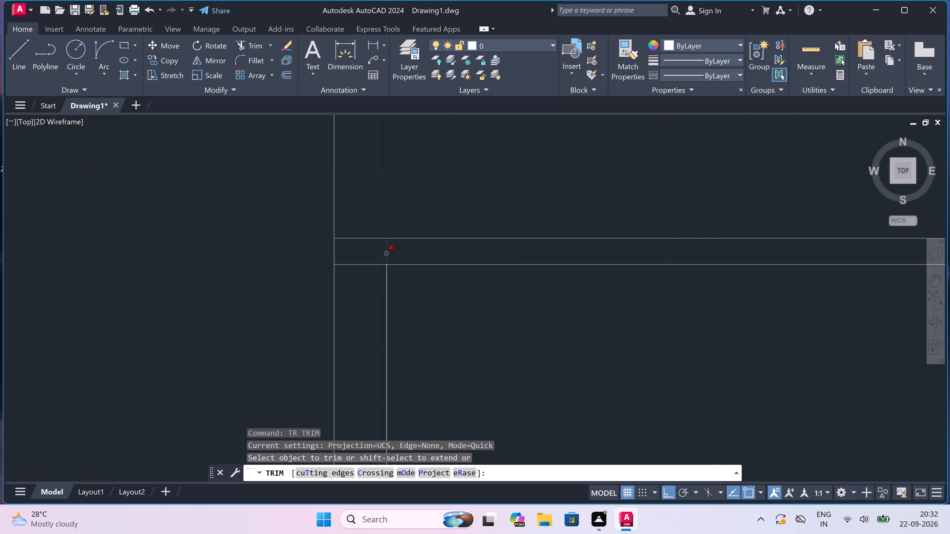
left_click(389, 252)
left_click(374, 255)
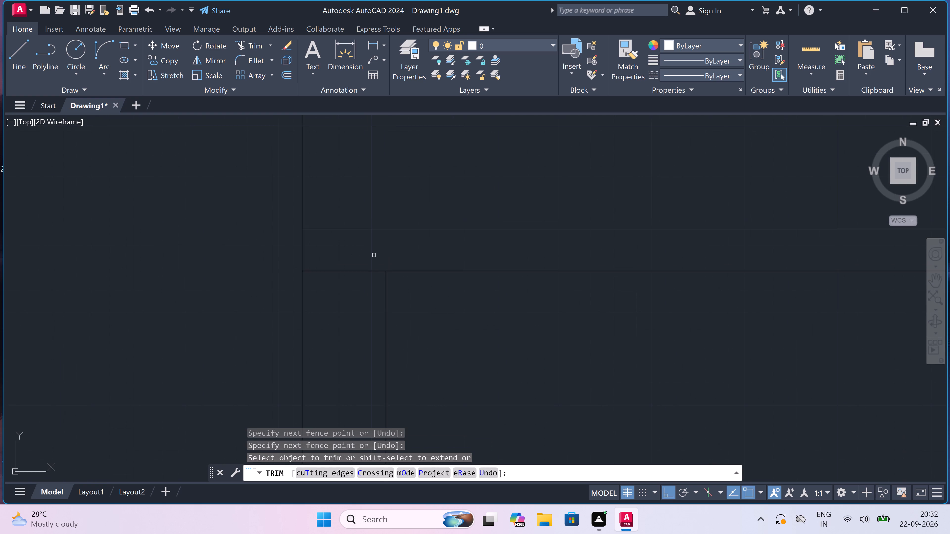
left_click_drag(371, 255, 354, 280)
left_click(339, 303)
scroll(340, 301, "down", 2)
left_click(340, 294)
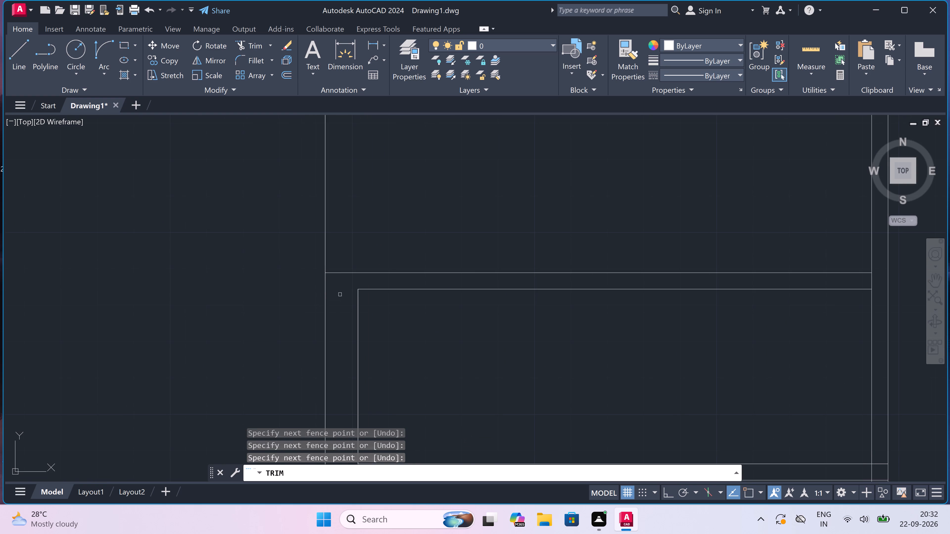
scroll(340, 294, "down", 4)
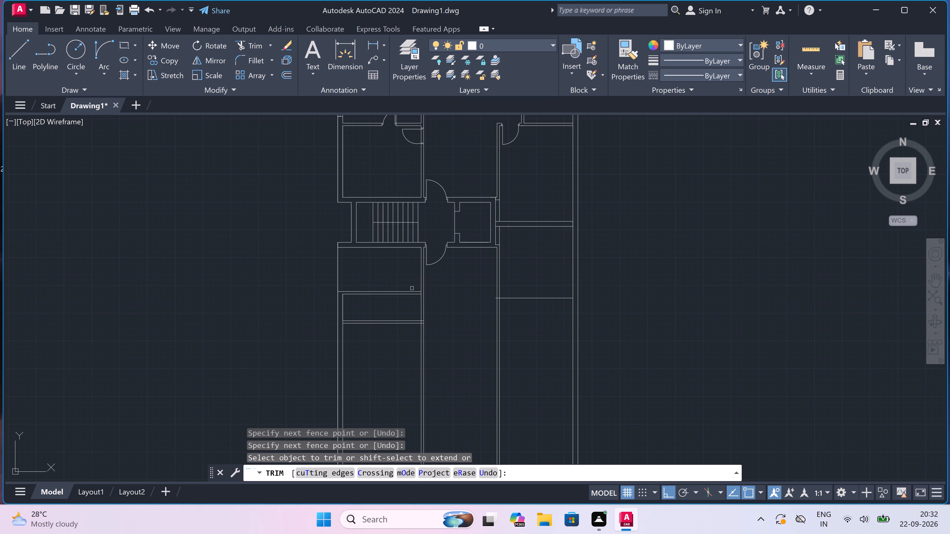
key("Escape")
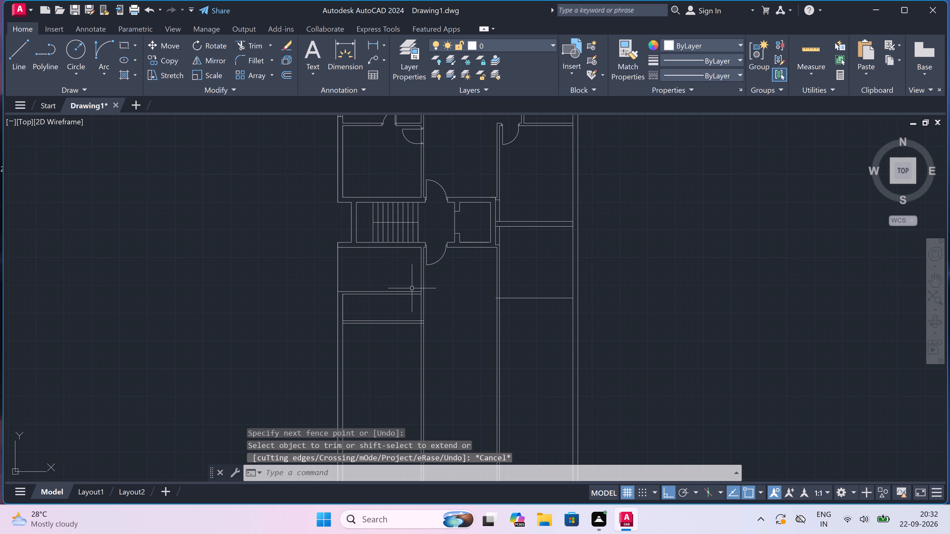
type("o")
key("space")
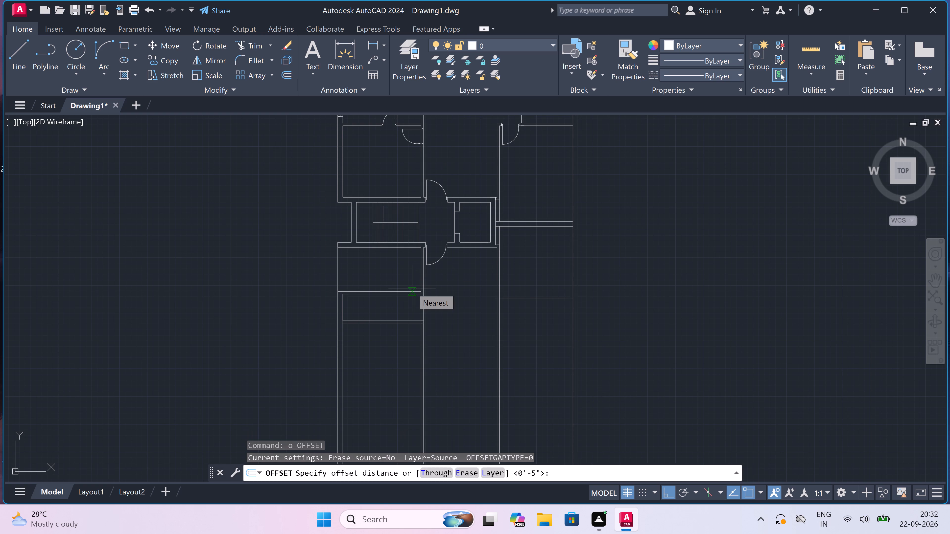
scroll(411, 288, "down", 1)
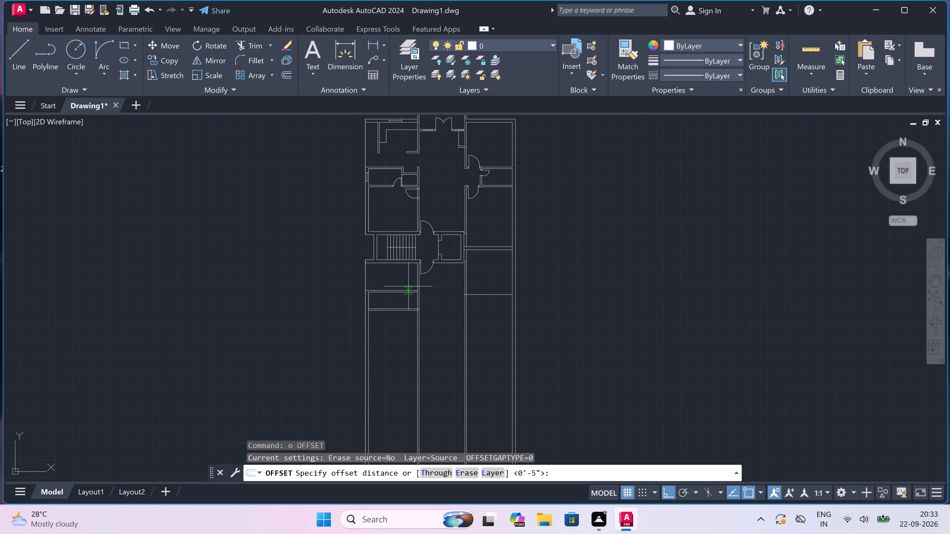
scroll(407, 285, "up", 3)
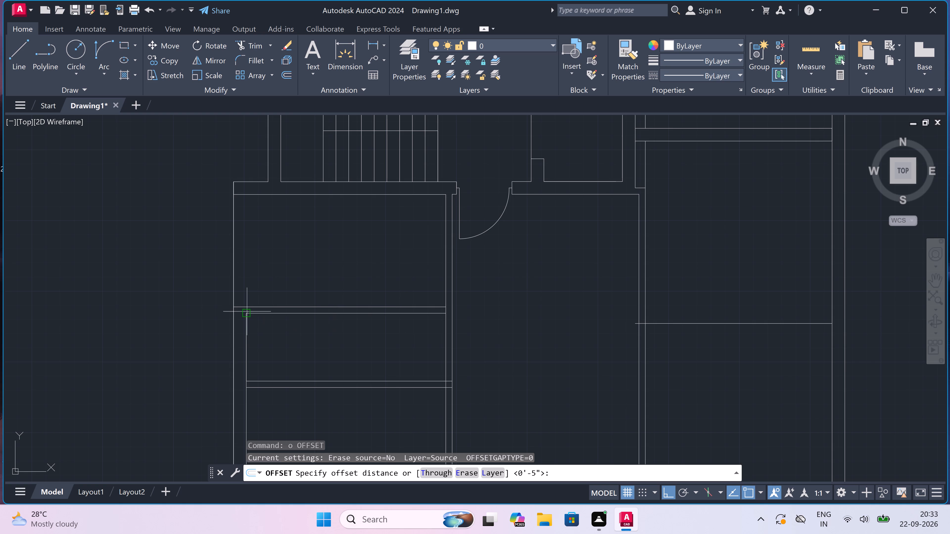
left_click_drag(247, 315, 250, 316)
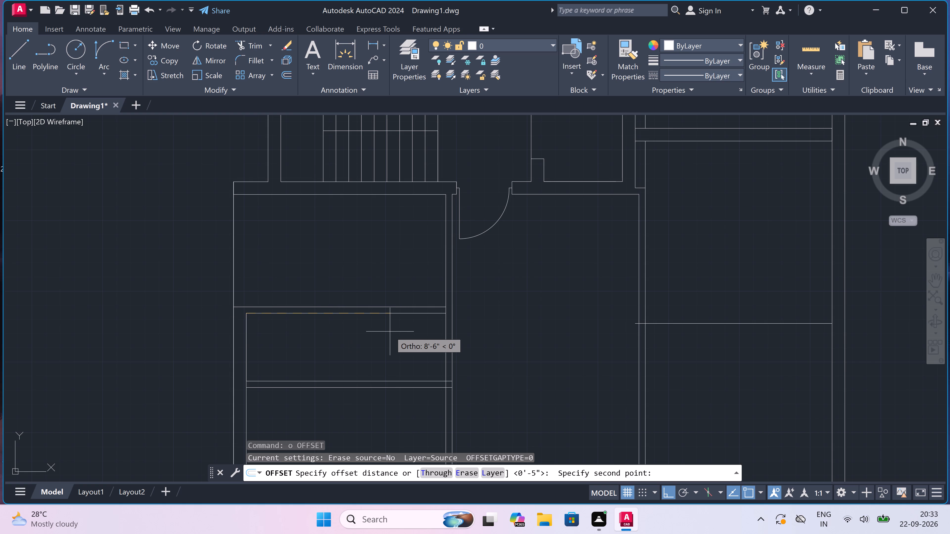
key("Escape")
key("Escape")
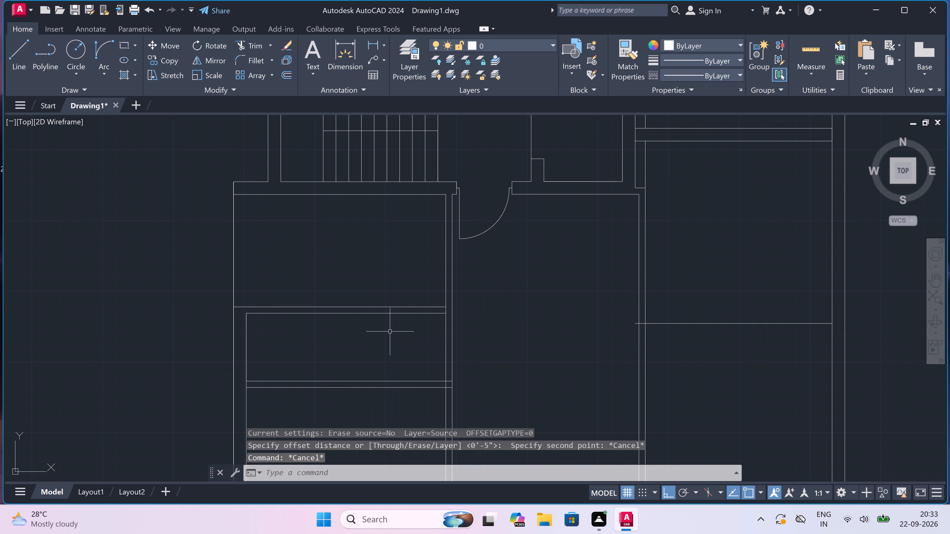
Draw a line 8' along the upper partition's lower face from the left wall's inner corner, a short way down, and across to the vertical partition.
type("l")
key("space")
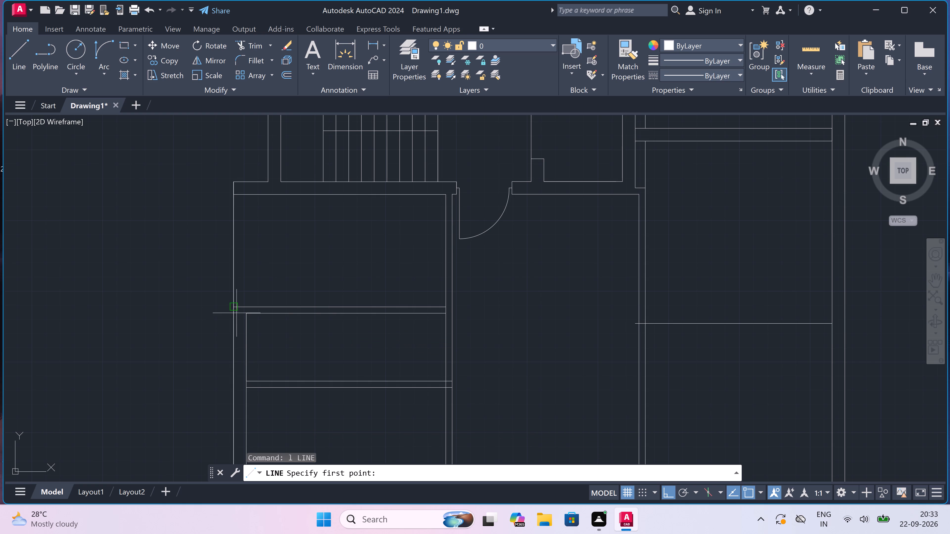
left_click_drag(244, 311, 246, 311)
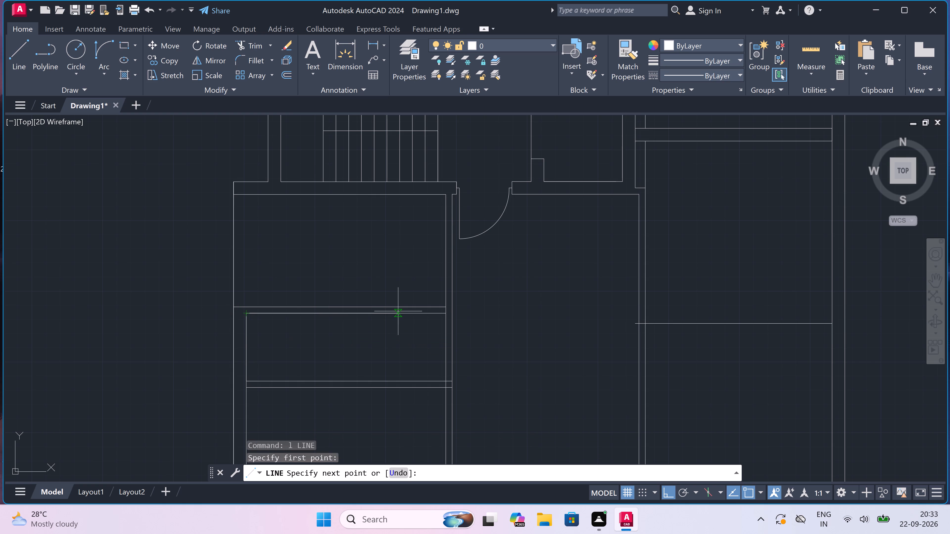
type("8'")
key("space")
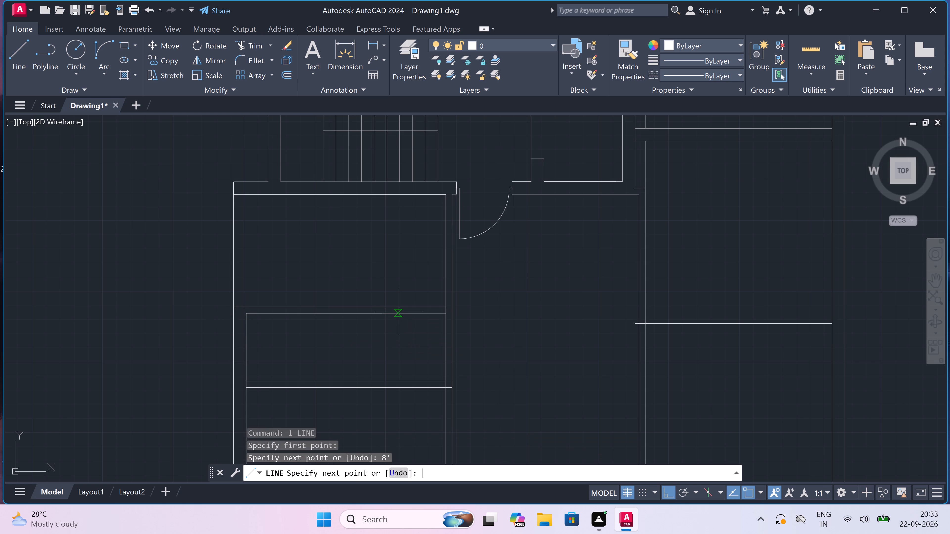
left_click(384, 341)
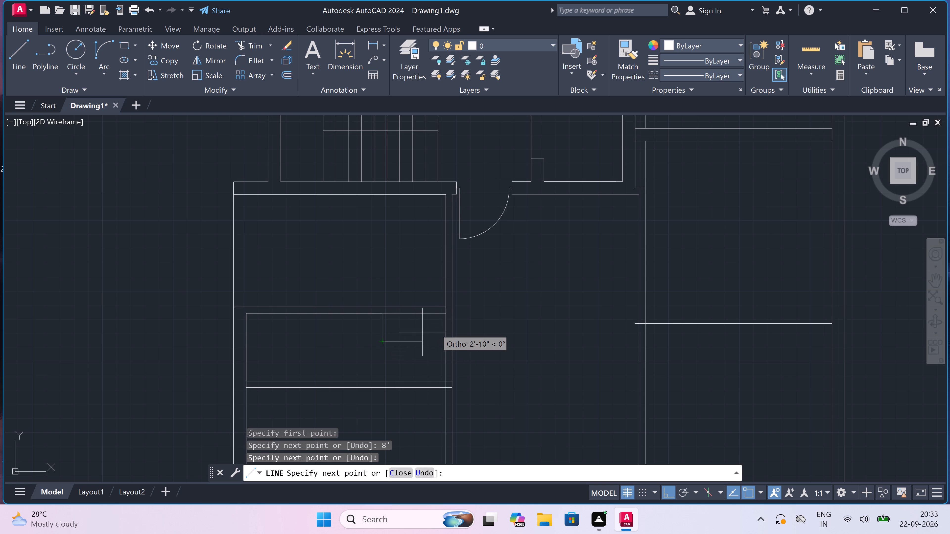
scroll(436, 329, "up", 2)
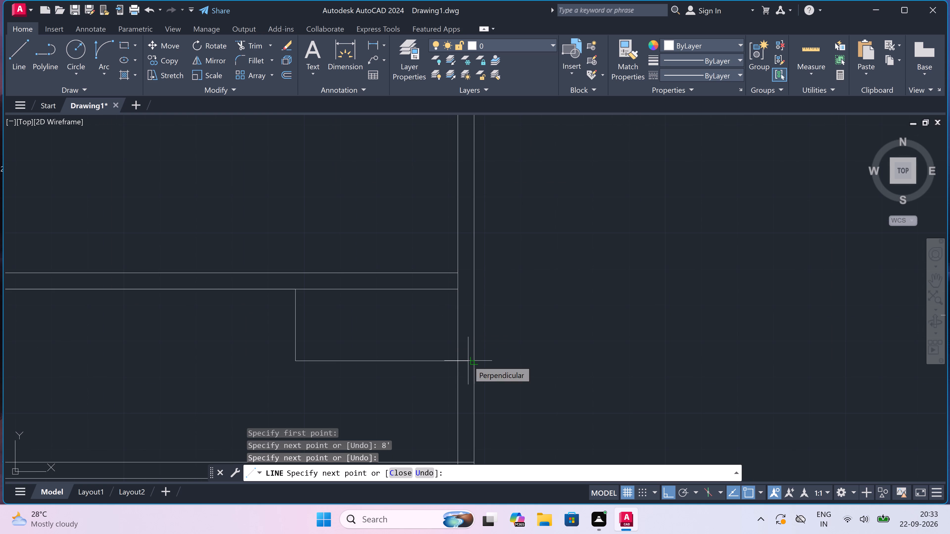
left_click(457, 357)
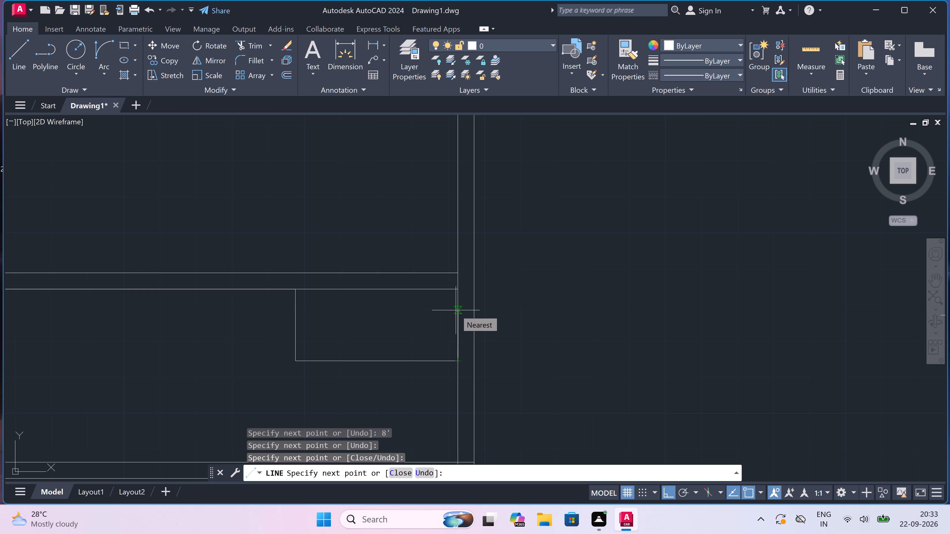
Continue the line 4.5" up, back to the recess's vertical side, 4.5" inward, and up to the upper partition's upper face.
key("4")
type(".5")
type("\"")
key("space")
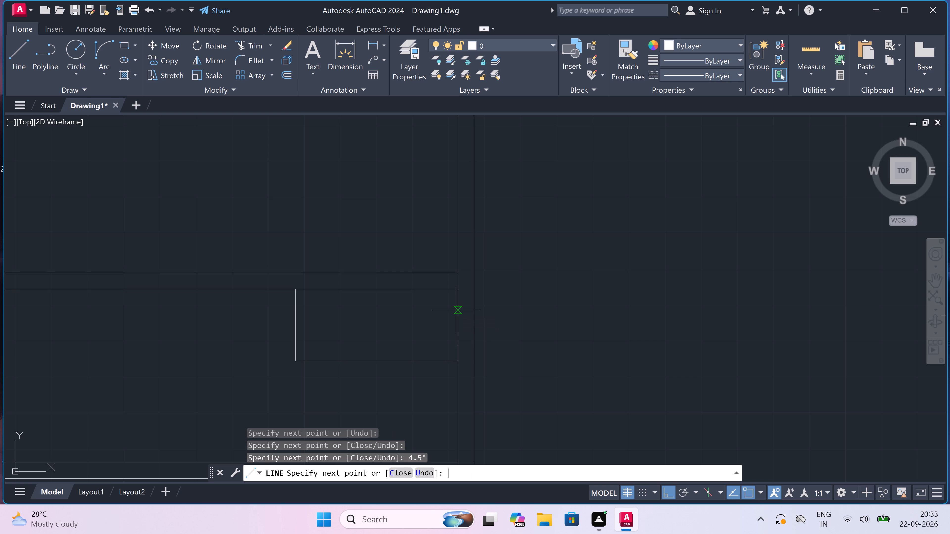
left_click(295, 347)
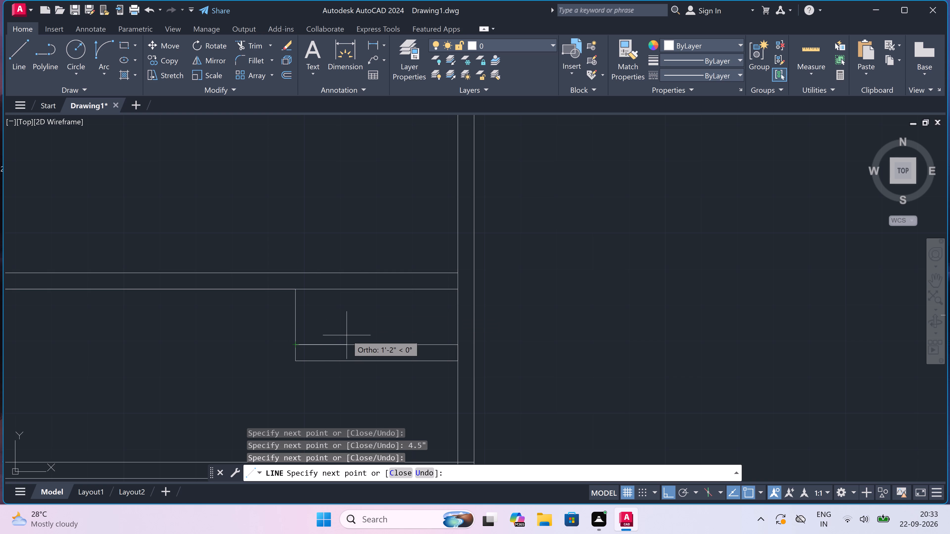
key("4")
type(".5")
type("\"")
key("space")
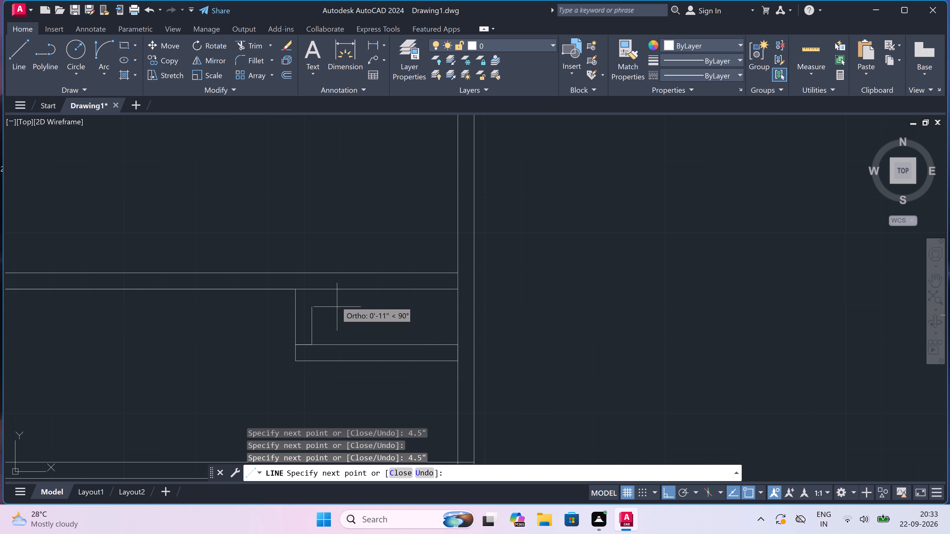
left_click(310, 274)
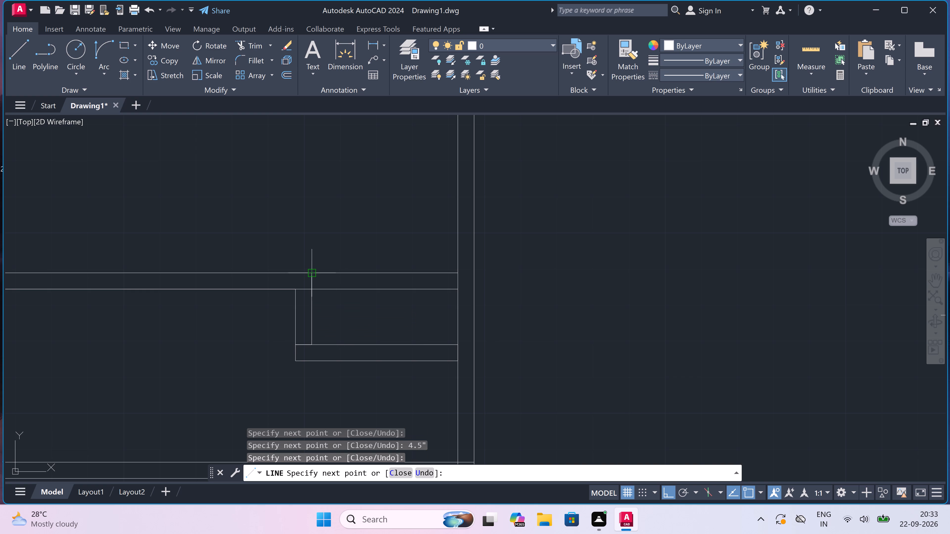
key("Escape")
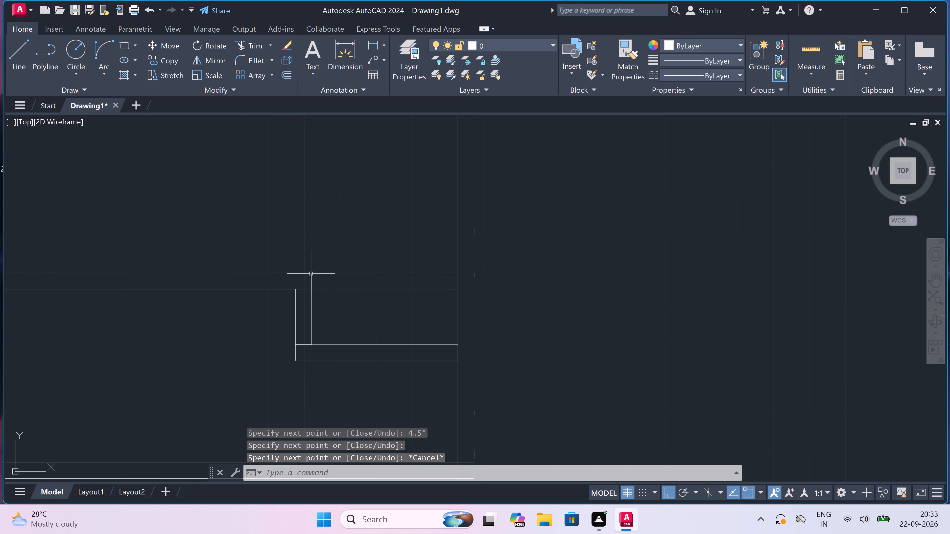
Trim the upper partition's lower face across the recess, the stub at the recess corner, and the vertical partition's near face inside the recess wall.
type("tr")
key("space")
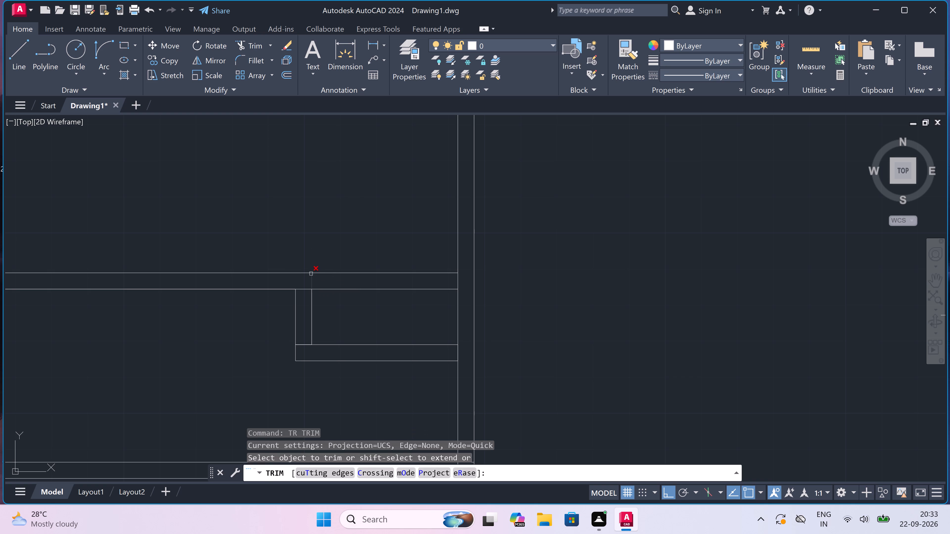
left_click(304, 289)
left_click(299, 346)
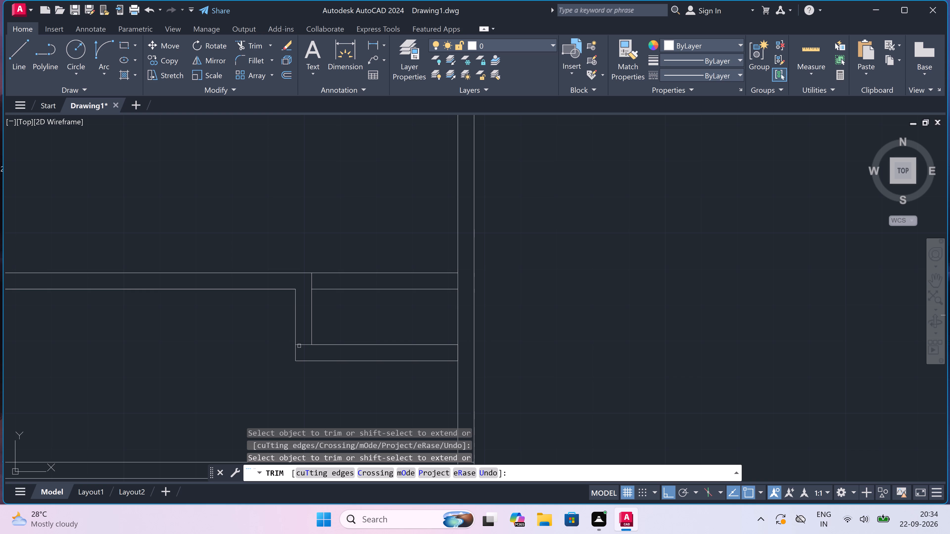
left_click(300, 345)
left_click(379, 287)
left_click(376, 299)
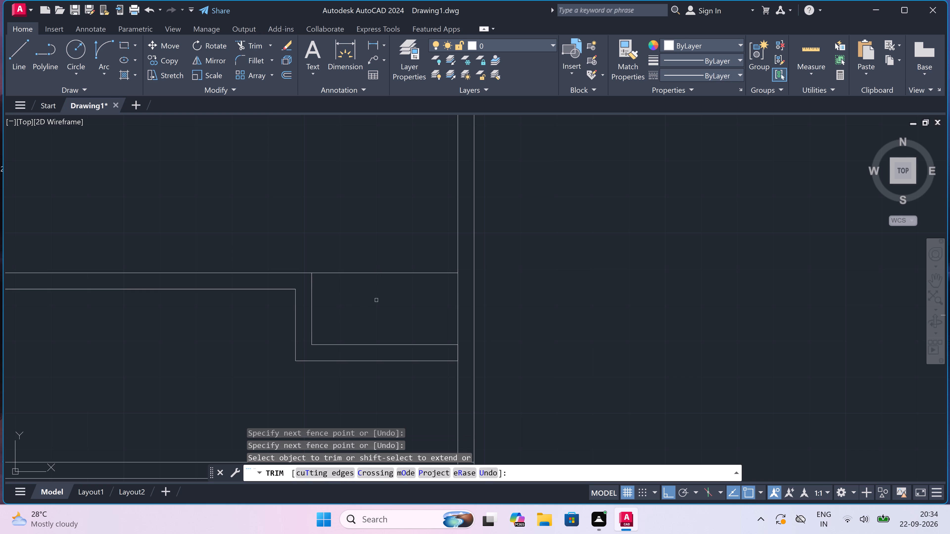
scroll(392, 311, "down", 1)
scroll(432, 334, "up", 2)
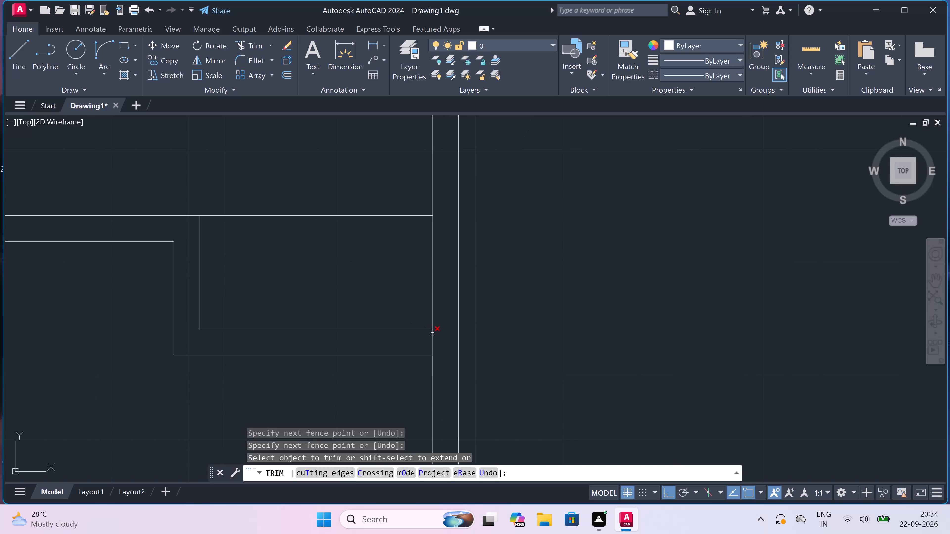
left_click(432, 334)
left_click(432, 337)
scroll(345, 324, "down", 2)
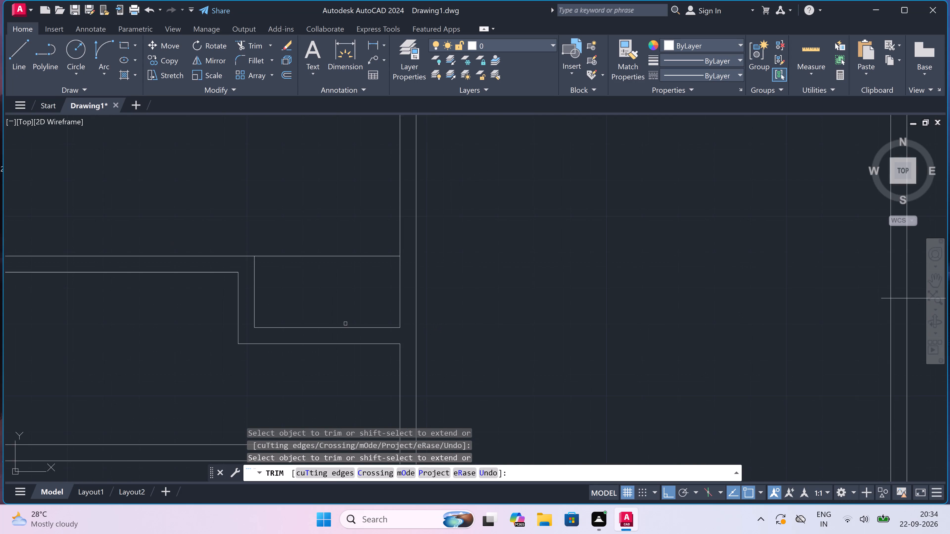
scroll(346, 321, "down", 2)
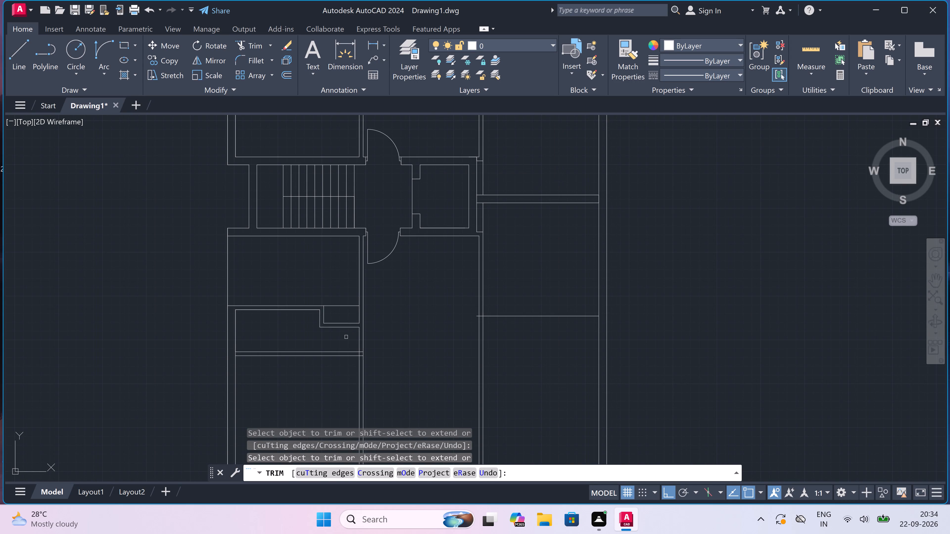
Trim the stubs where the second partition meets the vertical partition, opening the junction between the two walls.
scroll(346, 337, "up", 2)
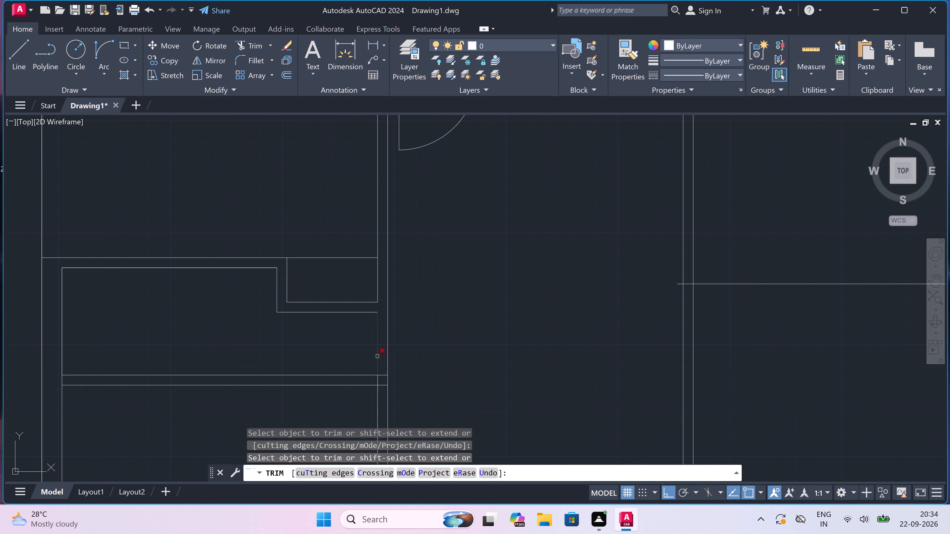
scroll(379, 376, "up", 3)
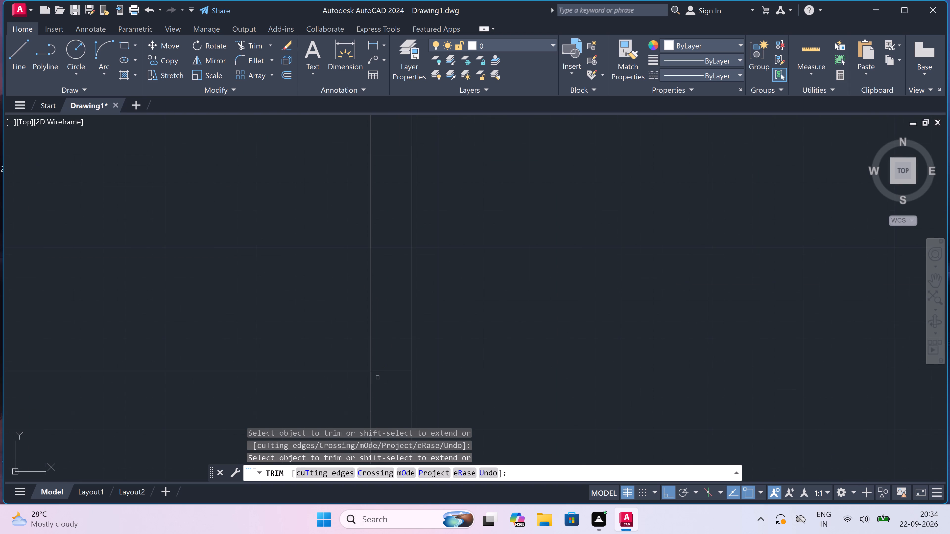
left_click(370, 387)
left_click_drag(387, 368, 387, 372)
left_click(385, 382)
scroll(385, 382, "down", 5)
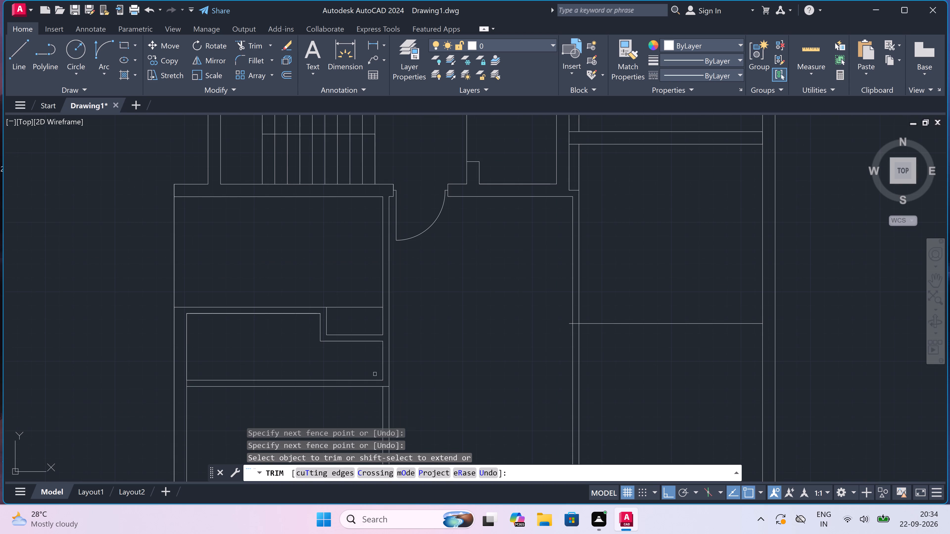
scroll(316, 284, "up", 3)
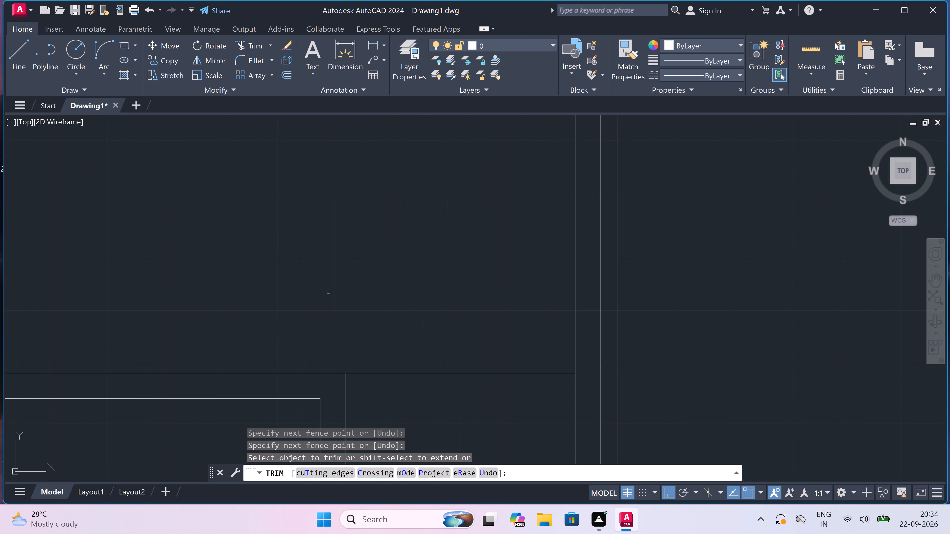
key("Escape")
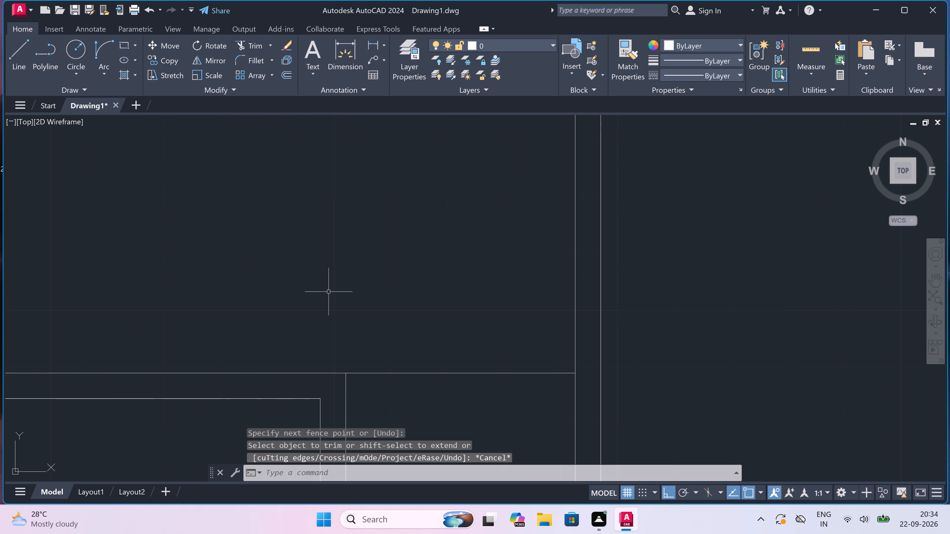
Draw a short line across the vertical partition's thickness, in line with the upper partition's upper face.
scroll(329, 291, "down", 1)
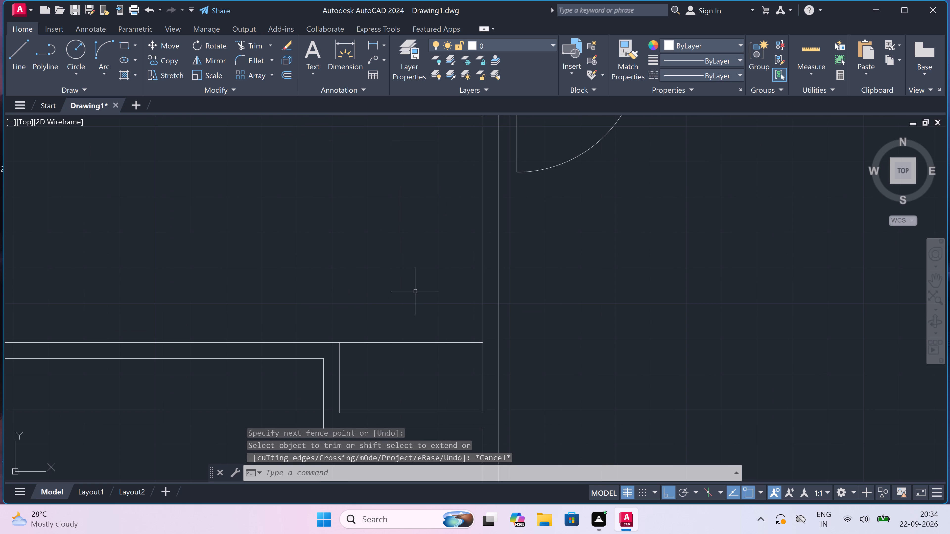
type("l")
key("space")
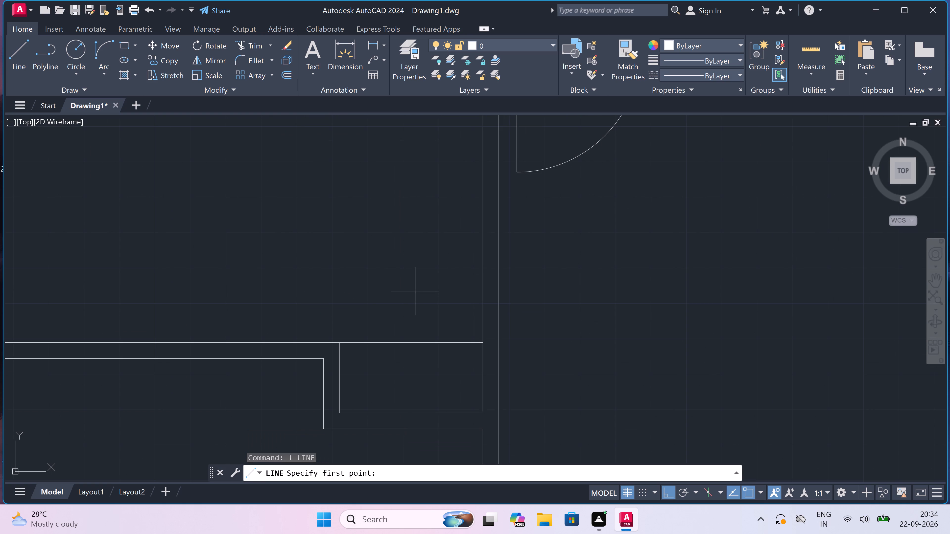
left_click(483, 341)
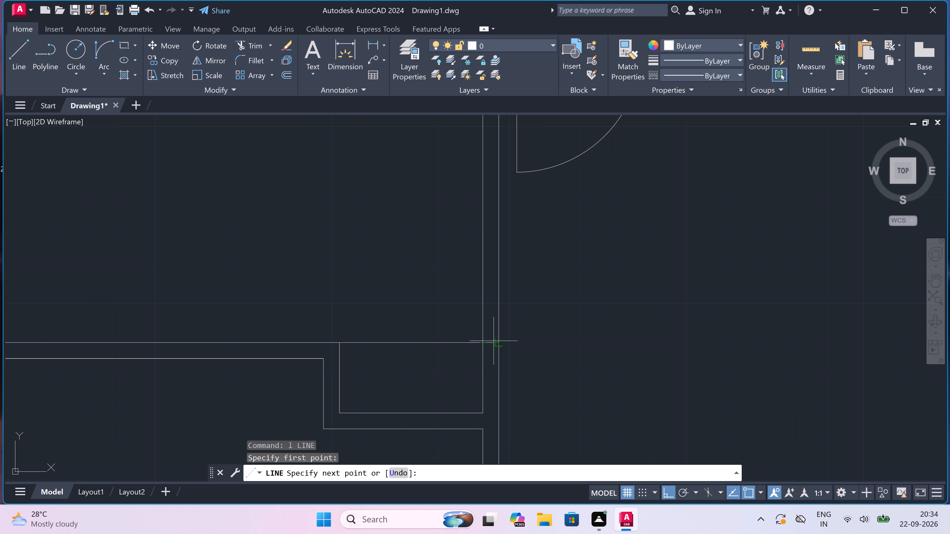
left_click(496, 341)
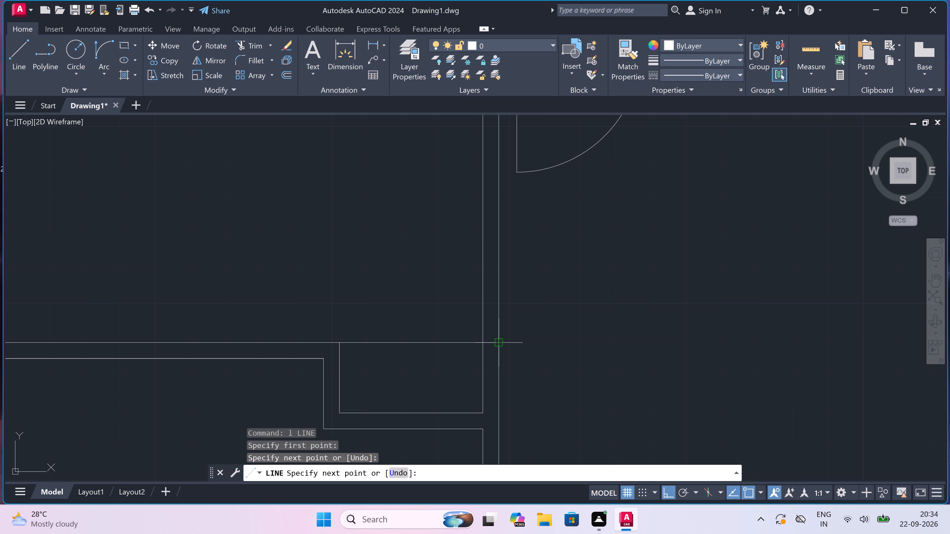
key("Escape")
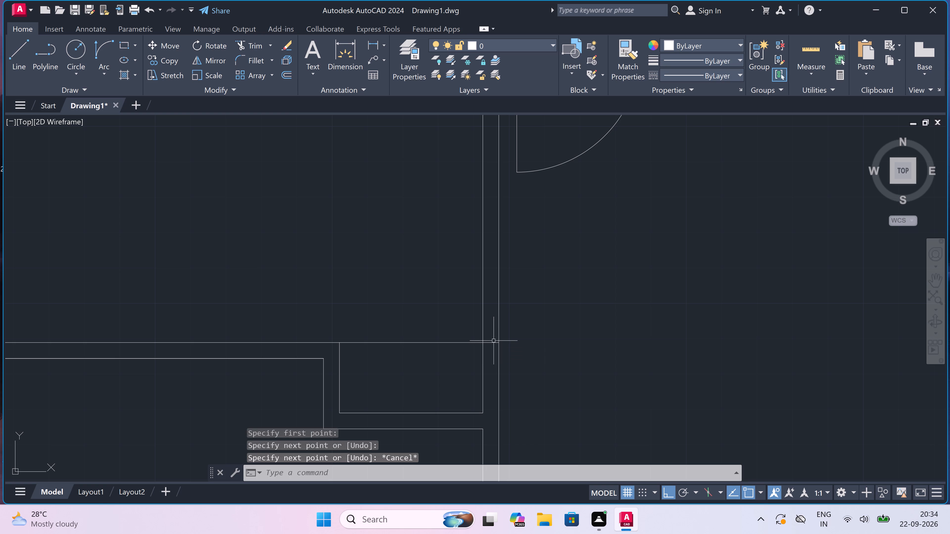
Offset the left outer wall's outer face 3' inward, into the room below the staircase.
scroll(470, 295, "down", 3)
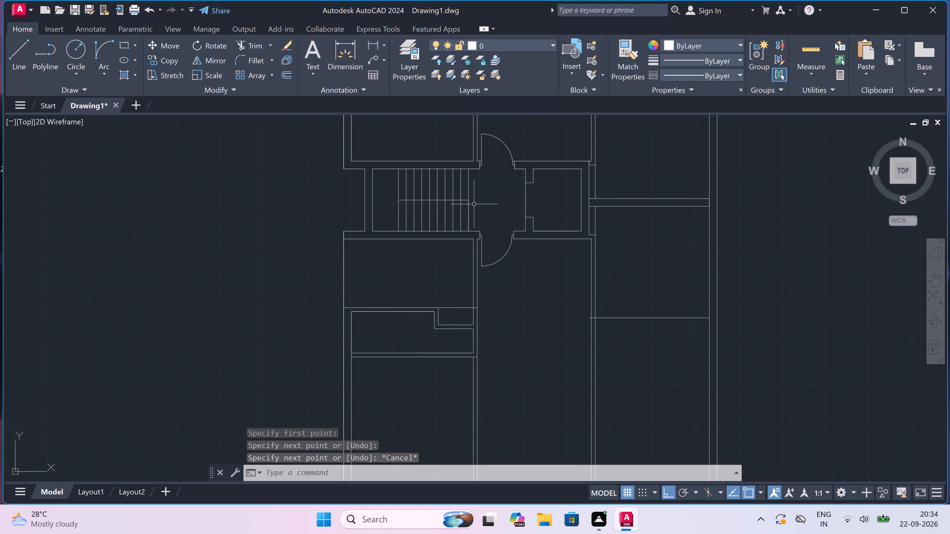
scroll(480, 239, "up", 3)
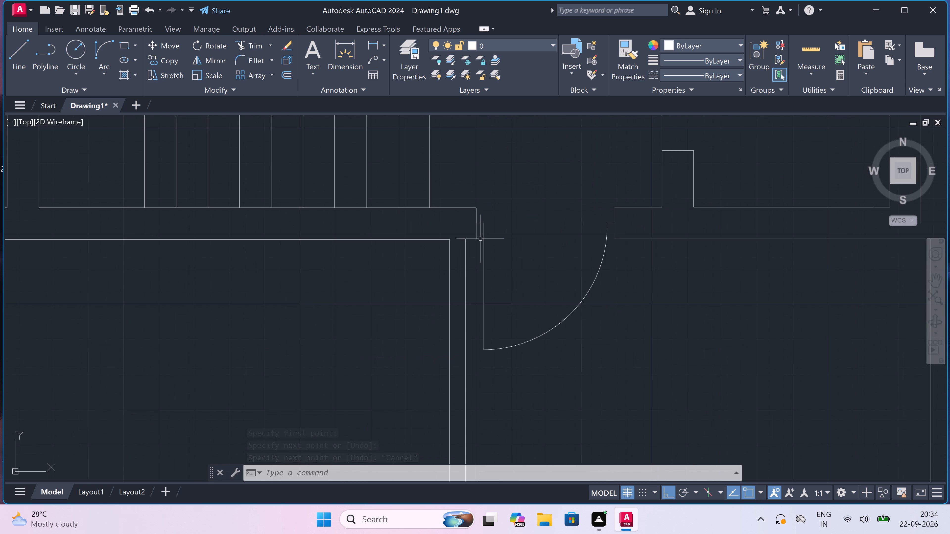
scroll(465, 238, "down", 3)
scroll(425, 230, "up", 2)
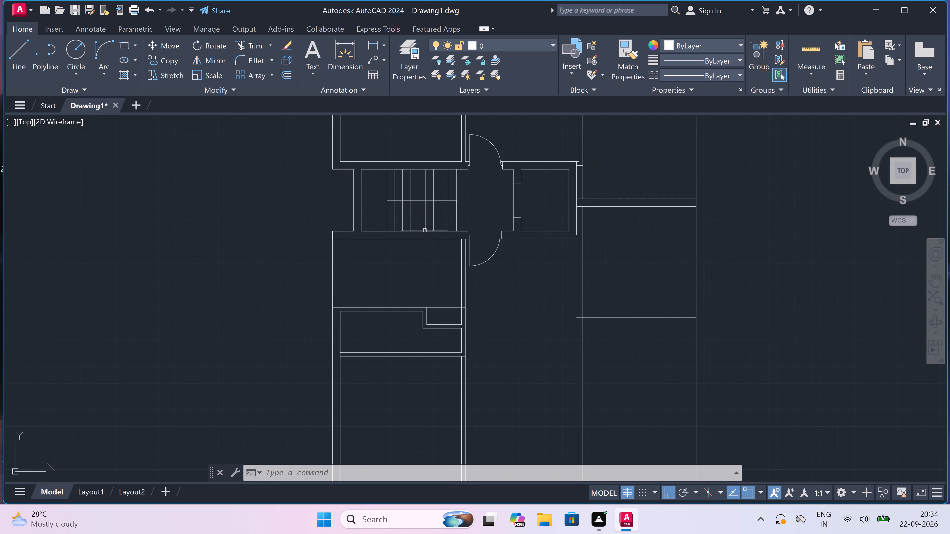
scroll(425, 230, "up", 1)
scroll(425, 237, "down", 3)
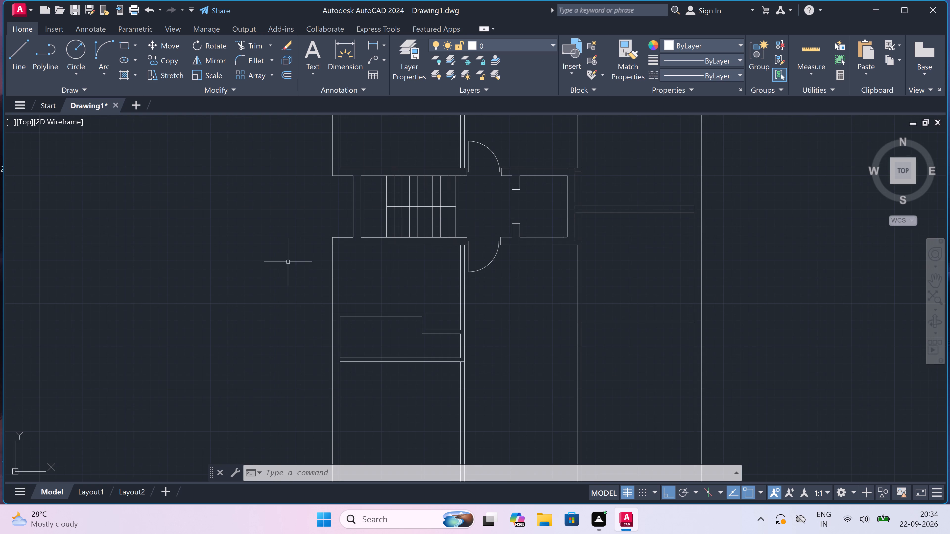
scroll(322, 264, "up", 3)
type("o")
key("space")
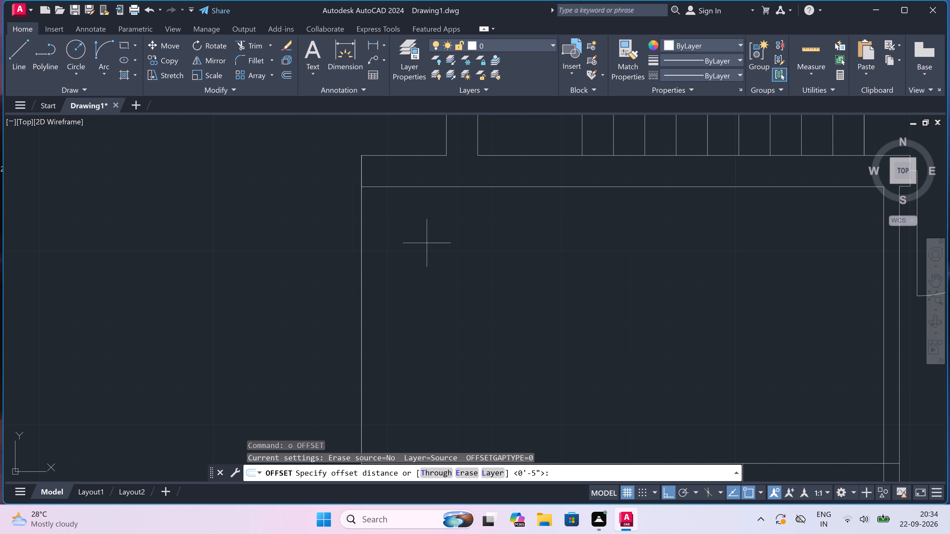
left_click_drag(363, 260, 380, 265)
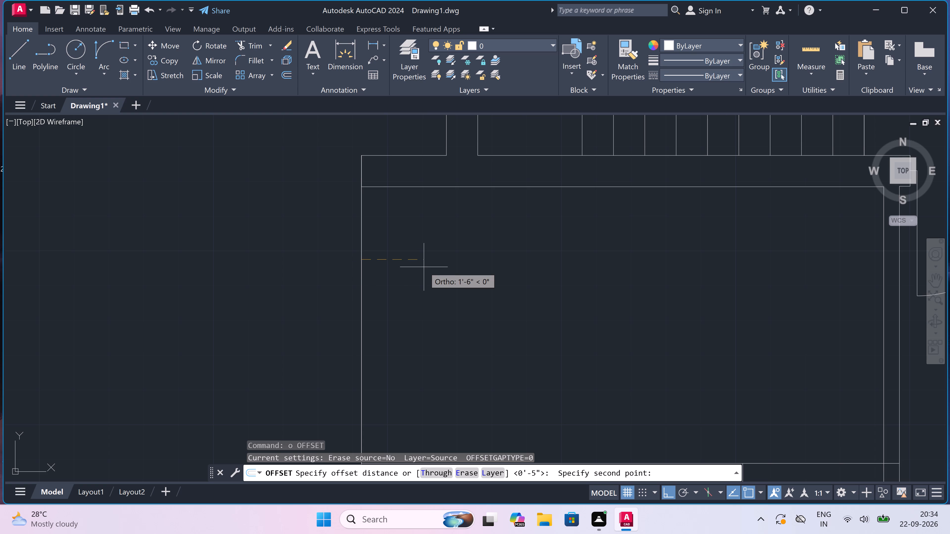
key("3")
type("'")
key("space")
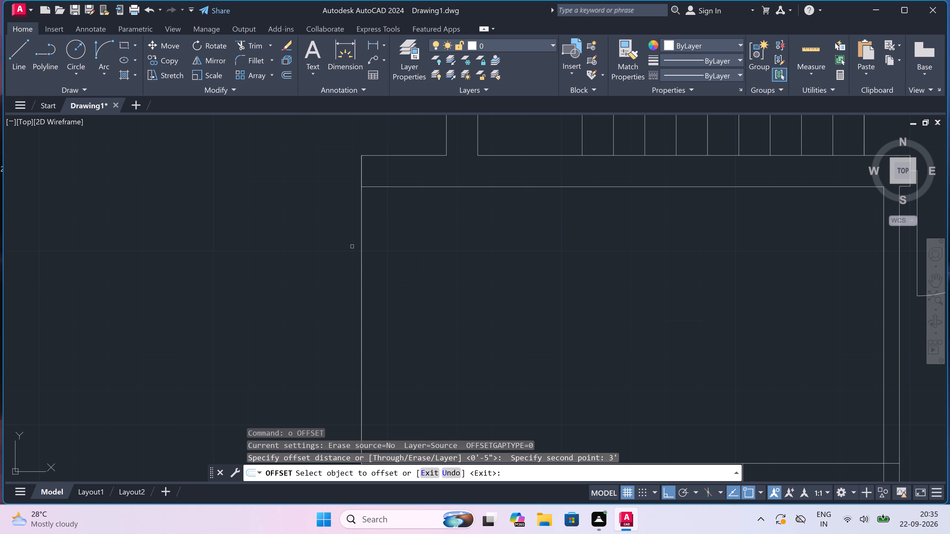
left_click_drag(361, 246, 404, 253)
left_click(425, 253)
scroll(425, 253, "down", 3)
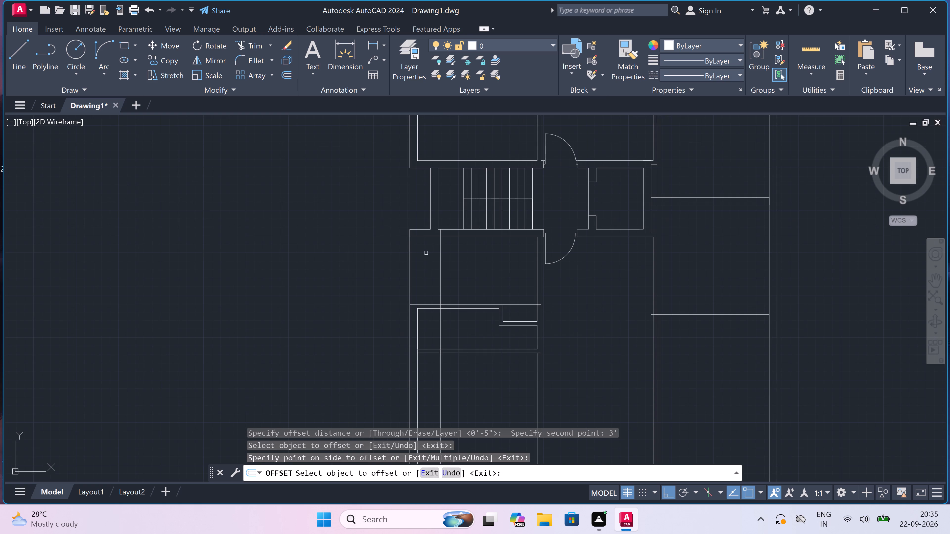
scroll(442, 247, "up", 3)
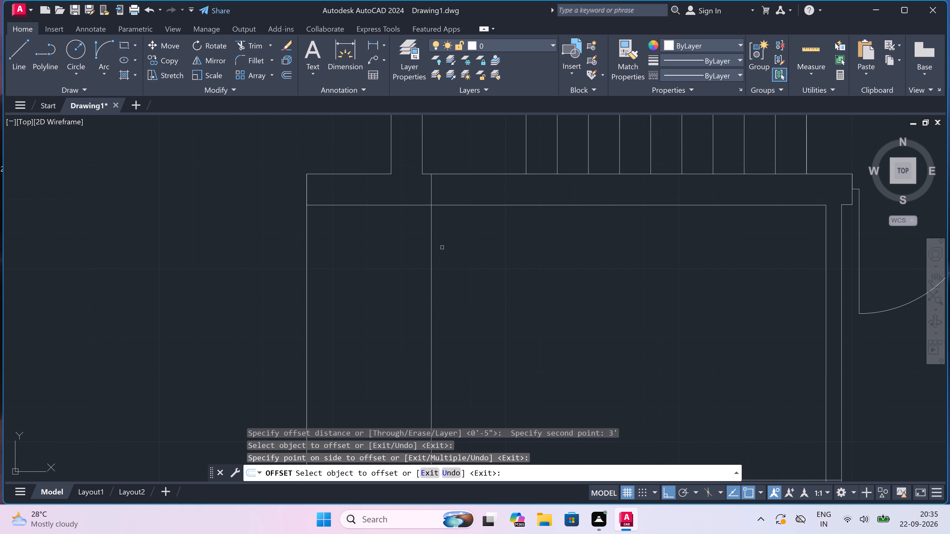
key("Escape")
Offset the new vertical line 4.5" further into the room to form a partition.
key("space")
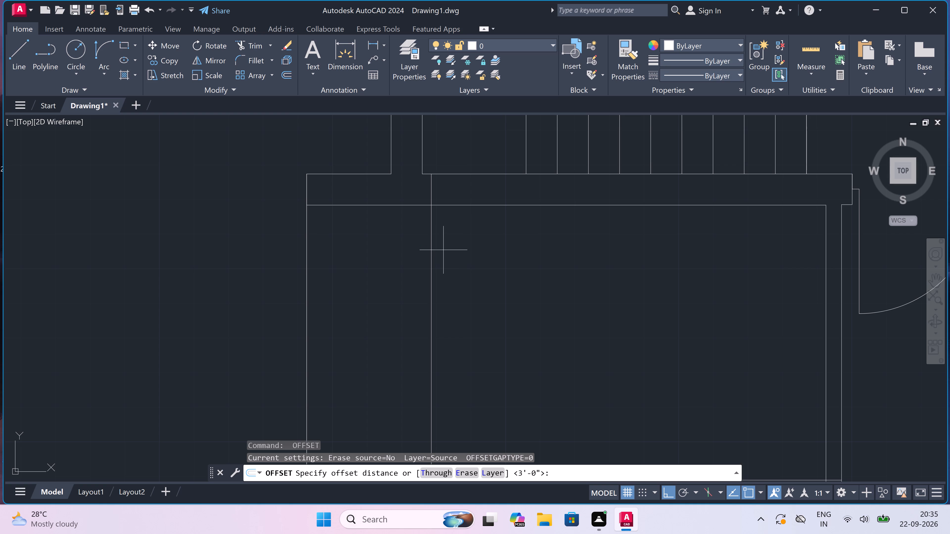
left_click_drag(432, 246, 448, 248)
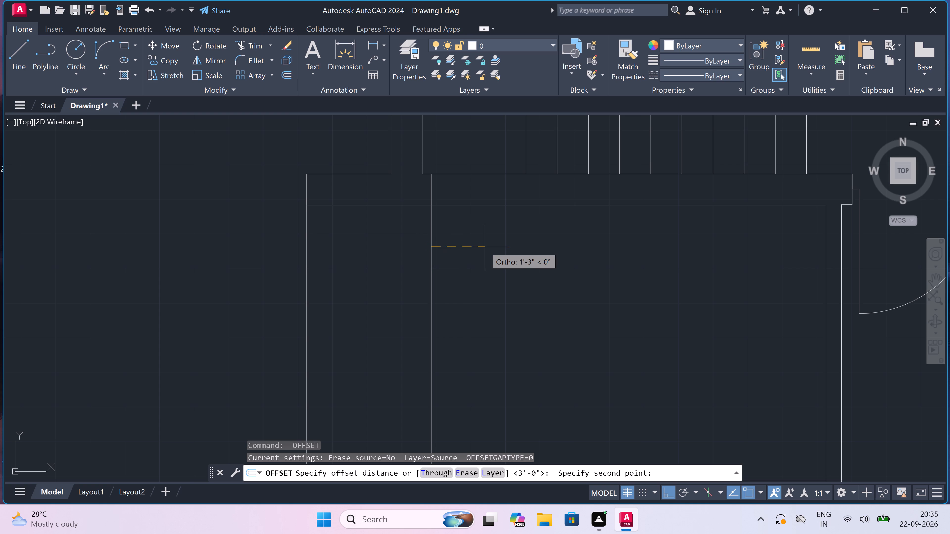
type("4.5")
key("shift+quotedbl")
key("space")
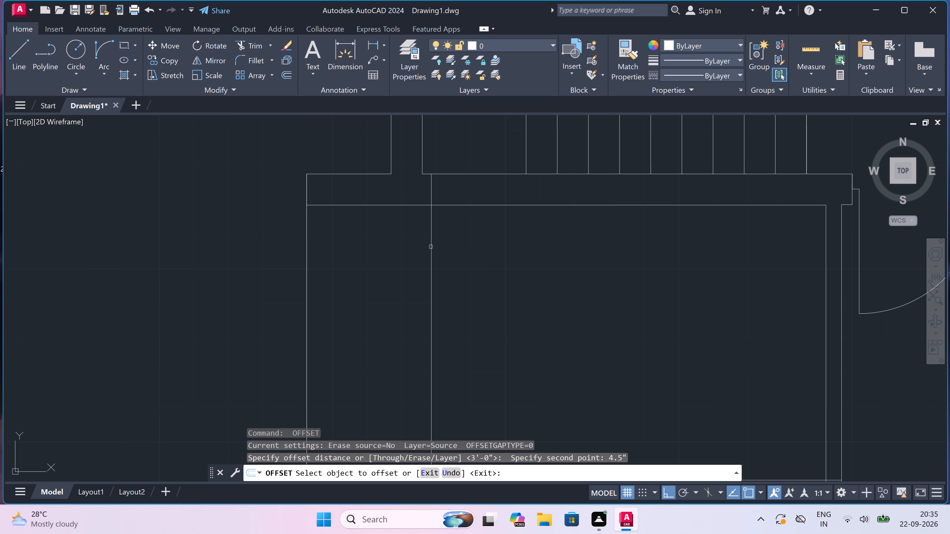
left_click_drag(432, 245, 434, 246)
left_click(442, 253)
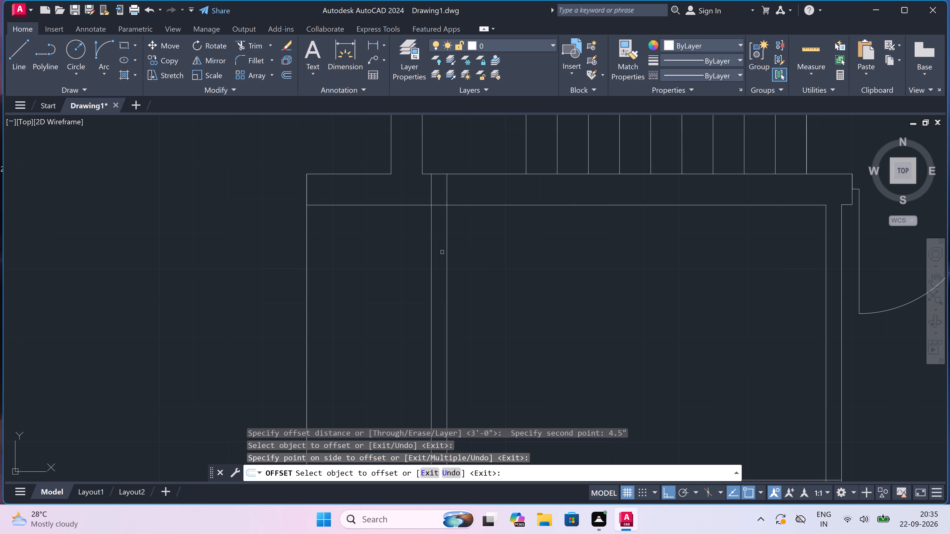
key("Escape")
key("y")
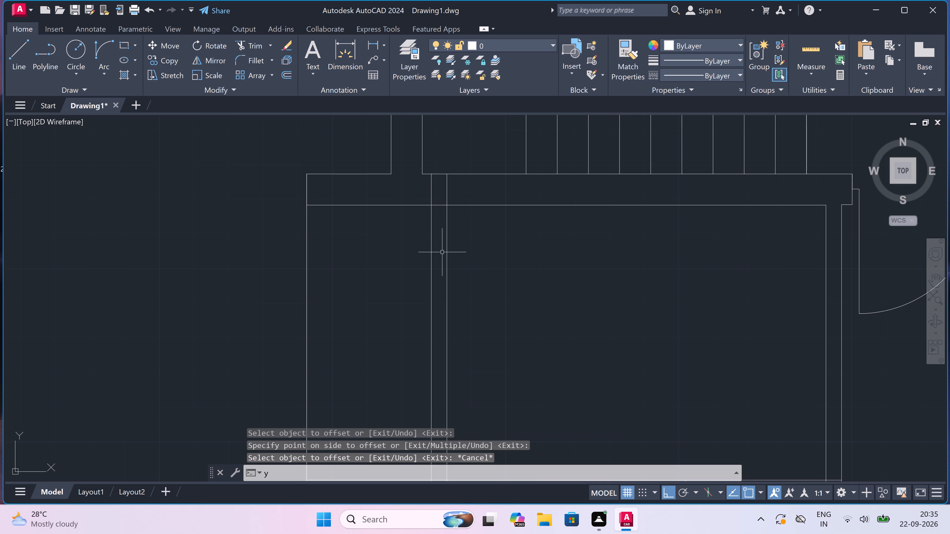
key("Escape")
Trim both new partition lines inside the cross wall below the stairs, and the wall's lower face between them.
type("tr")
key("space")
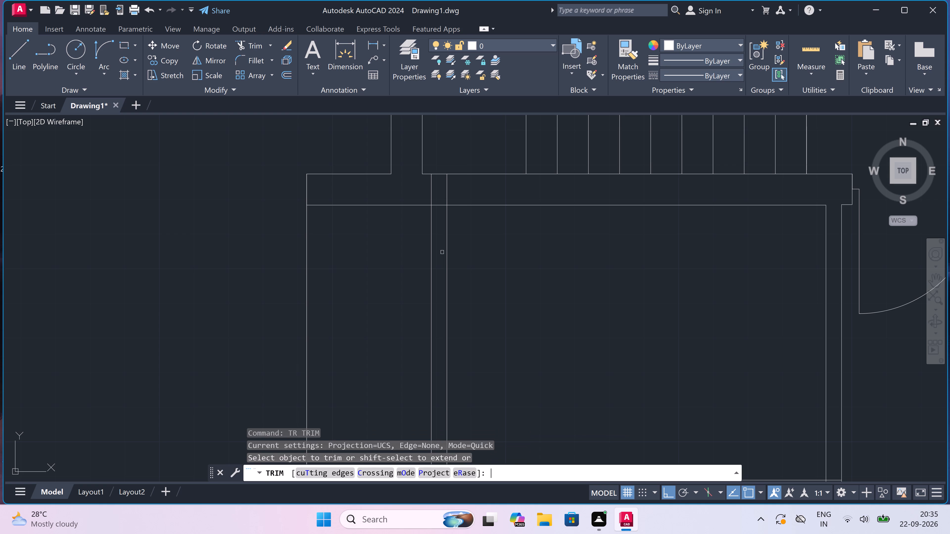
left_click(394, 188)
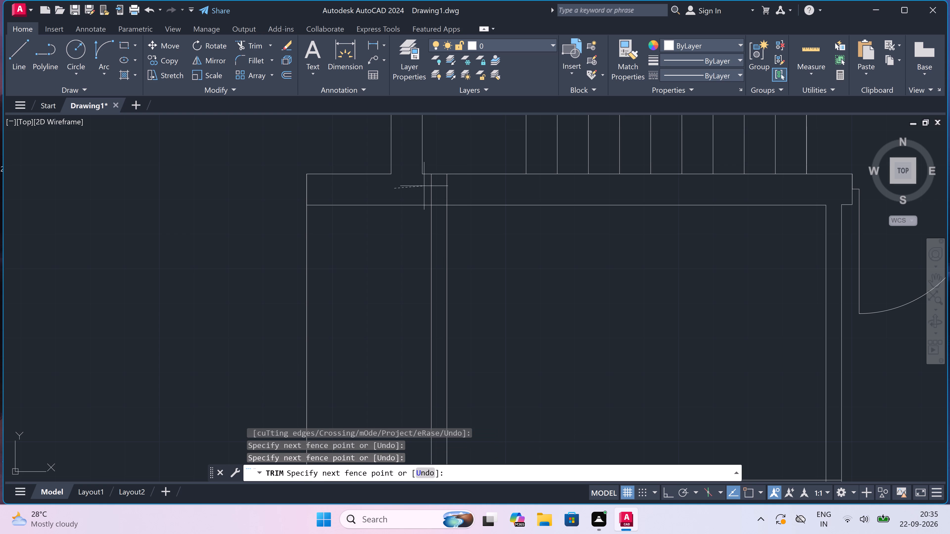
left_click(479, 186)
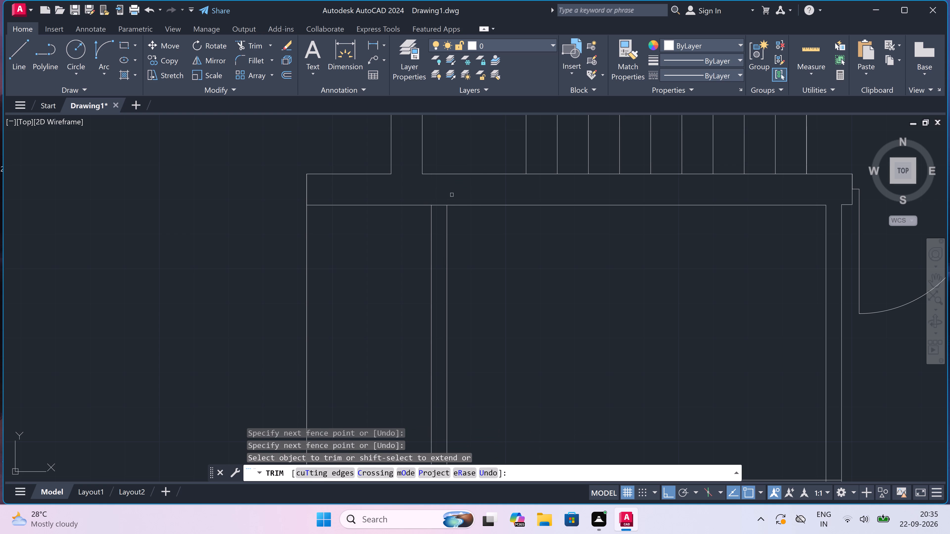
scroll(443, 203, "up", 2)
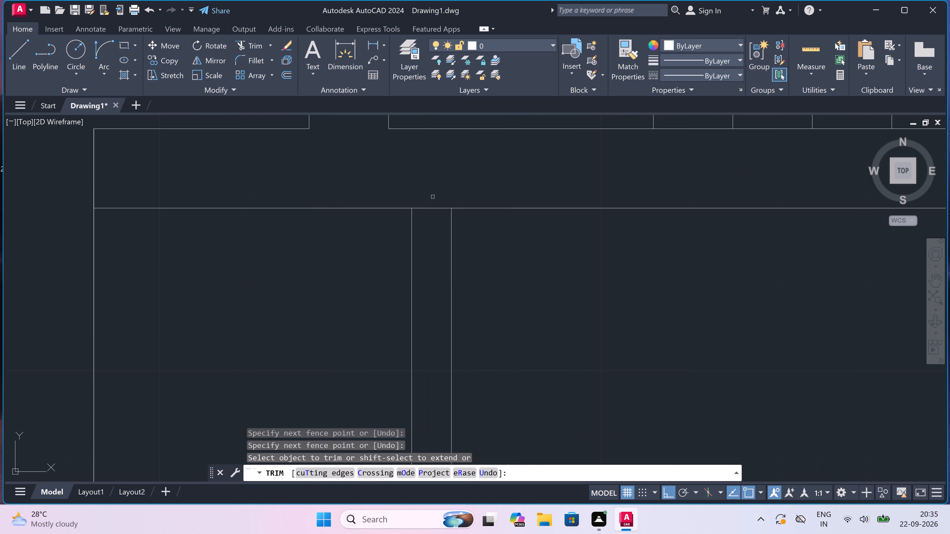
left_click(432, 197)
left_click(433, 216)
scroll(433, 216, "down", 4)
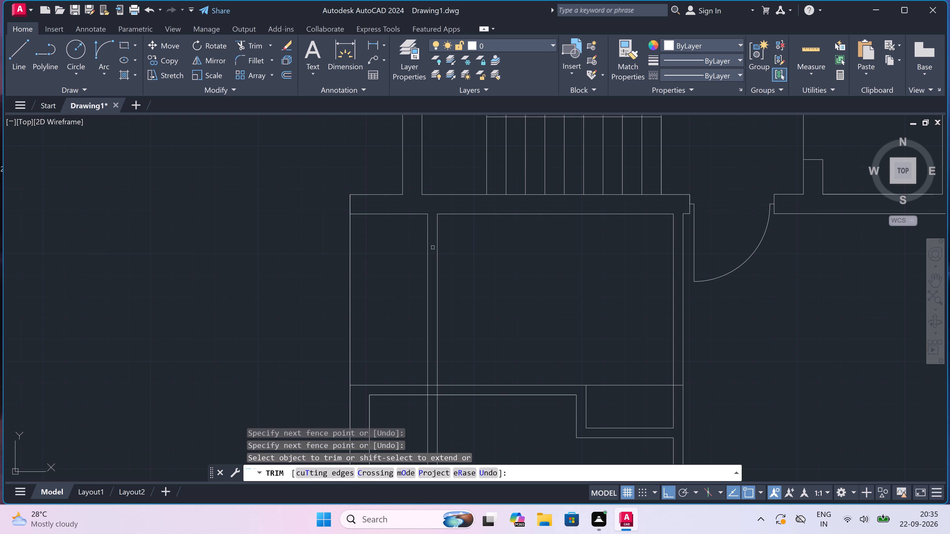
key("Escape")
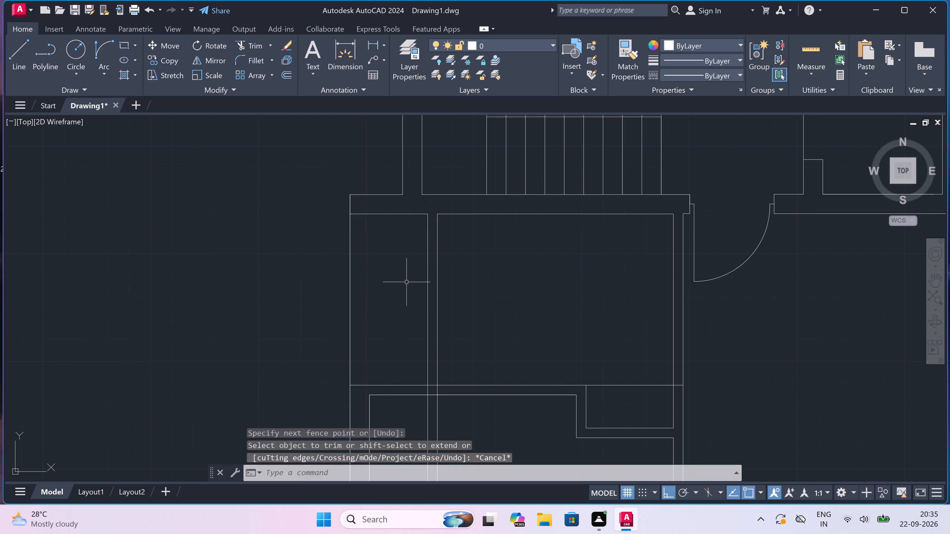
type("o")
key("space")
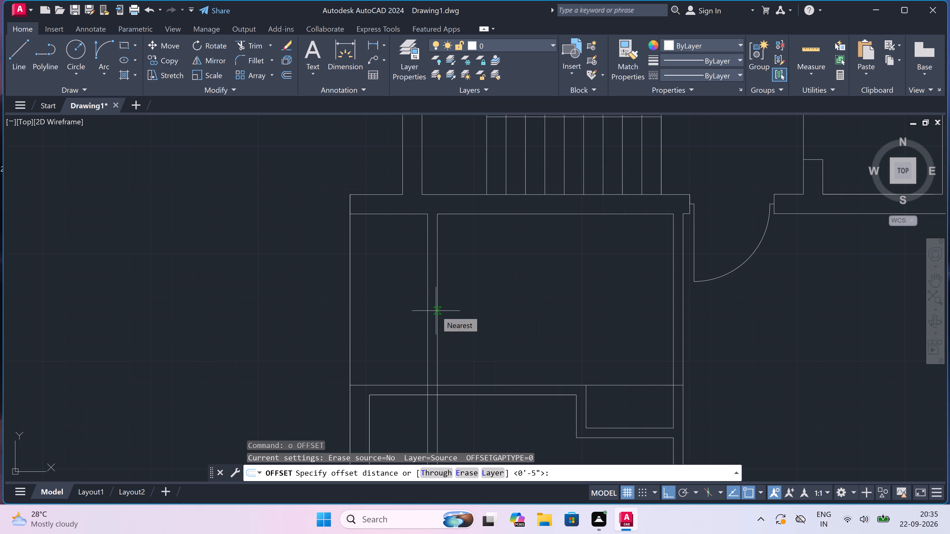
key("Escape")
Draw a short horizontal line across the new 4.5" partition, a little below the middle of the room's height.
type("l")
key("space")
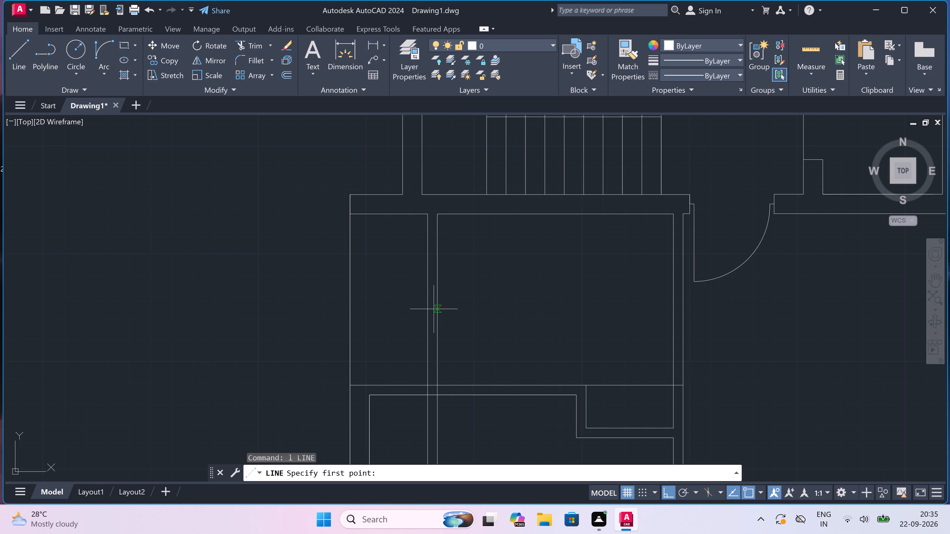
scroll(431, 402, "up", 1)
scroll(419, 360, "down", 7)
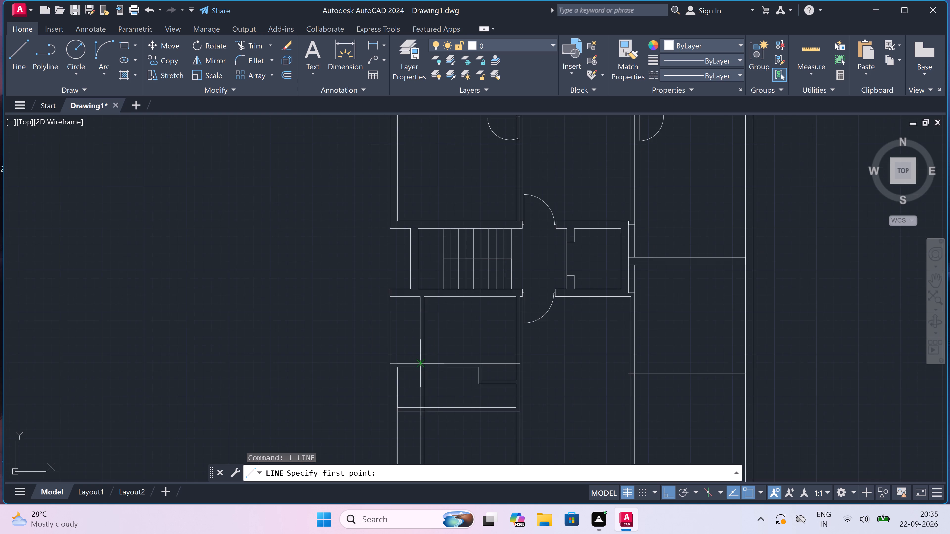
scroll(419, 360, "up", 2)
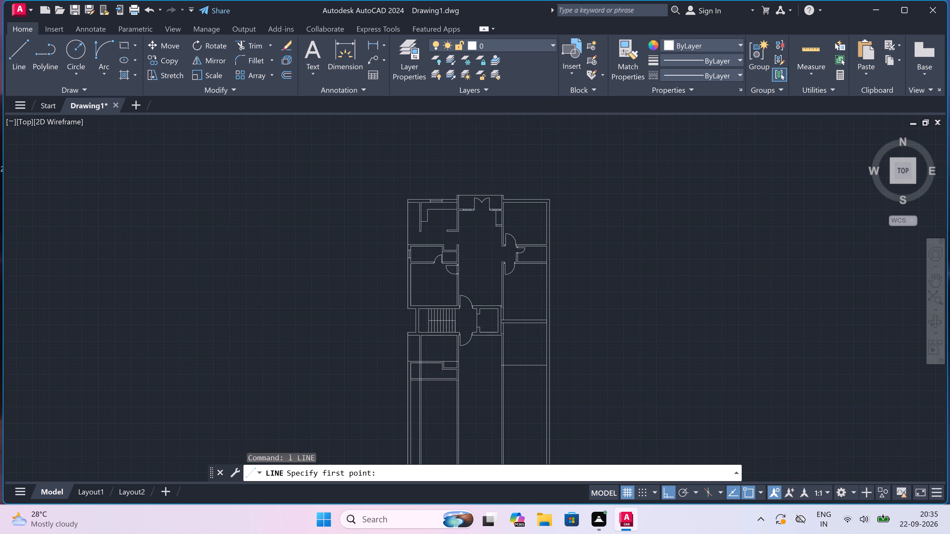
scroll(419, 360, "up", 2)
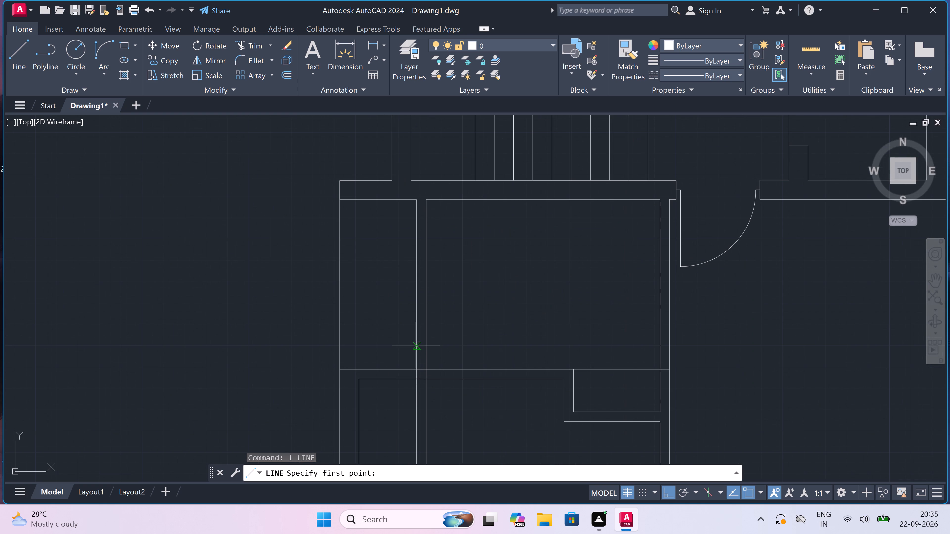
left_click(417, 307)
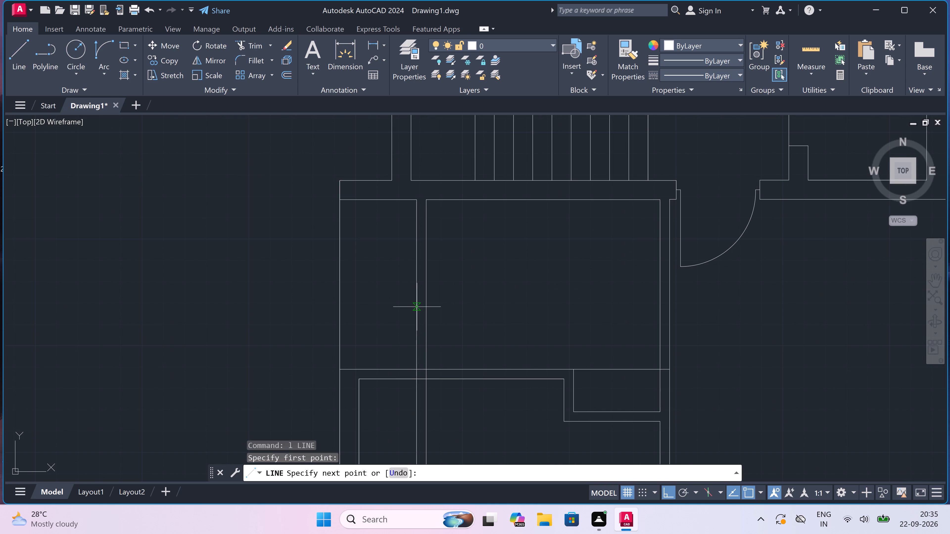
left_click(424, 308)
key("Escape")
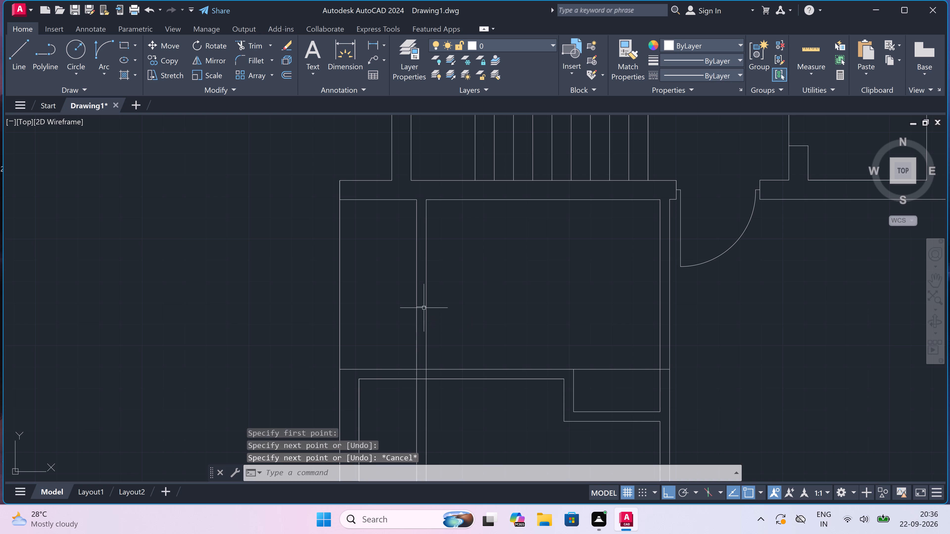
Draw a stepped counter outline from the 4.5" partition: about 1'-7" into the room, about 1'-10" up, and across to the opposite wall.
key("space")
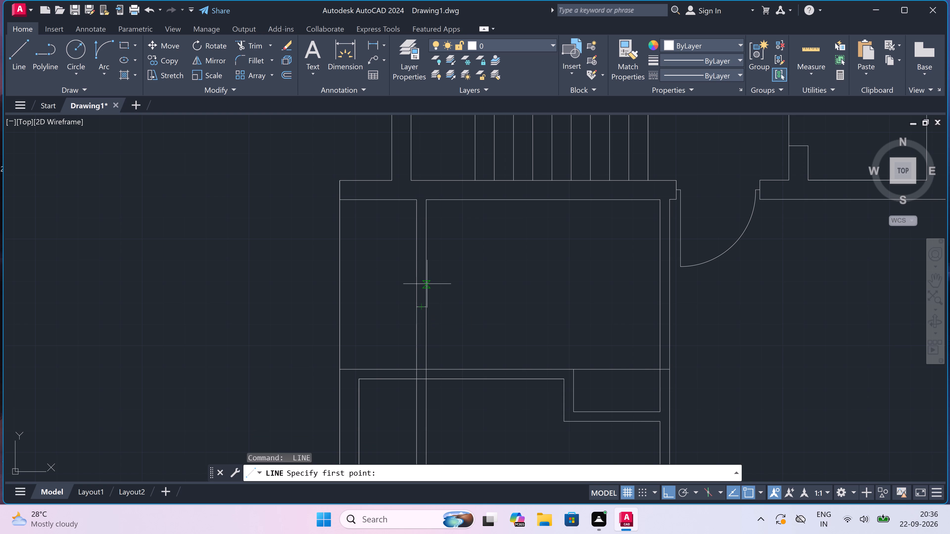
scroll(427, 283, "down", 6)
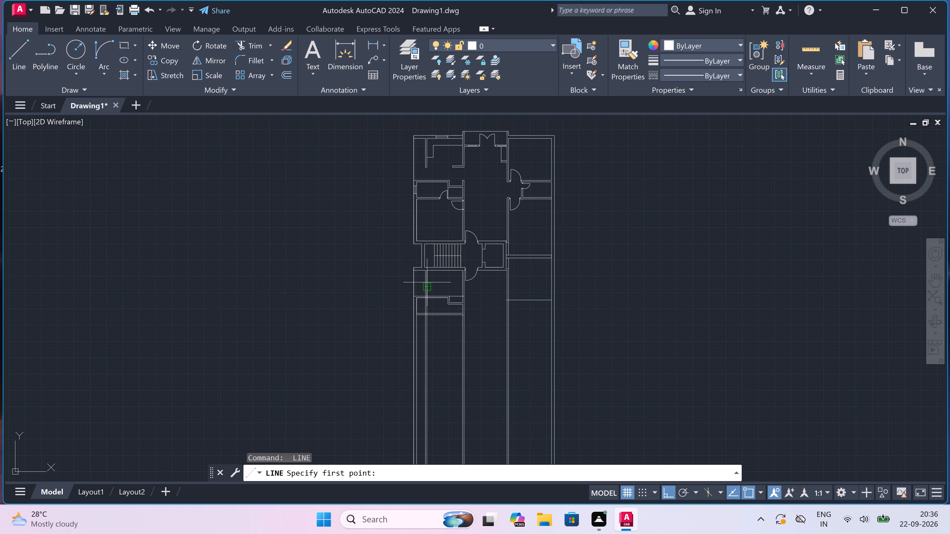
scroll(427, 282, "up", 7)
scroll(417, 276, "down", 4)
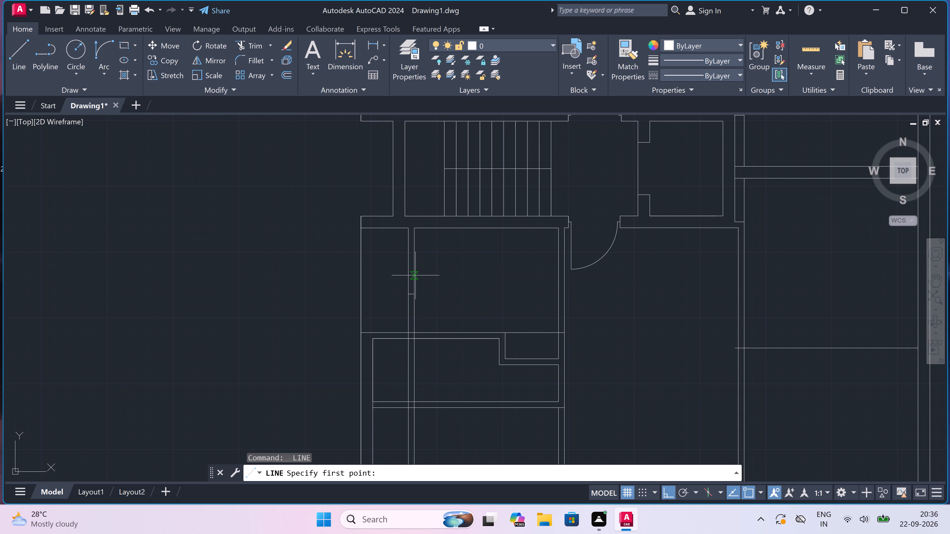
left_click_drag(415, 275, 420, 275)
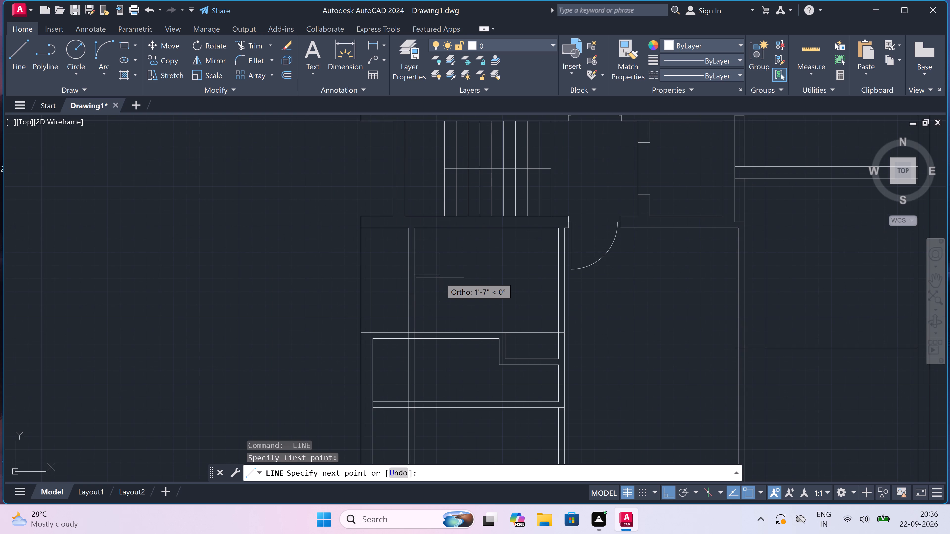
left_click_drag(441, 277, 441, 274)
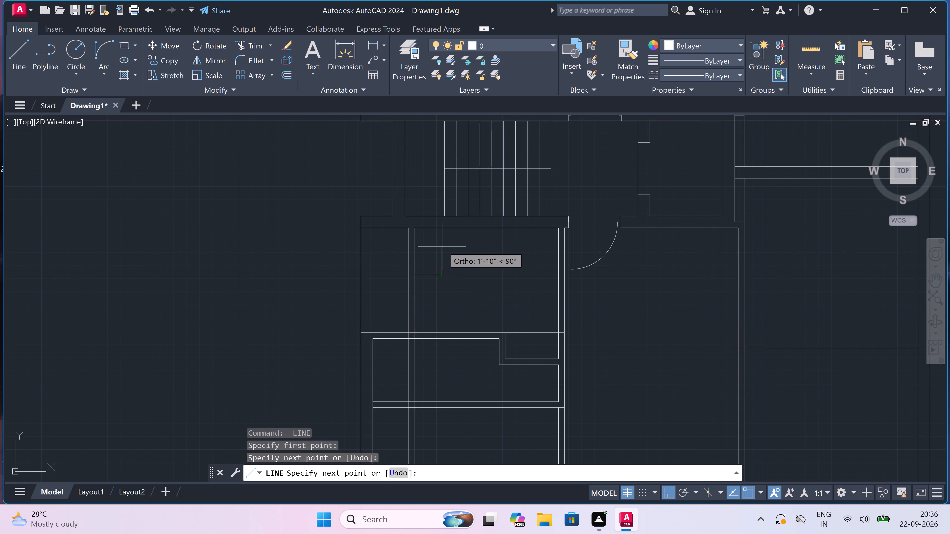
left_click_drag(443, 246, 452, 248)
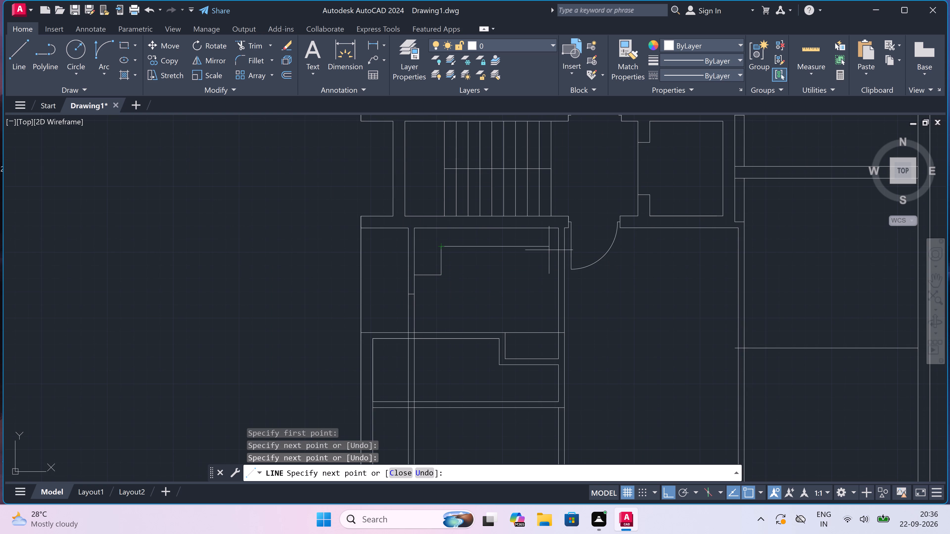
left_click(560, 248)
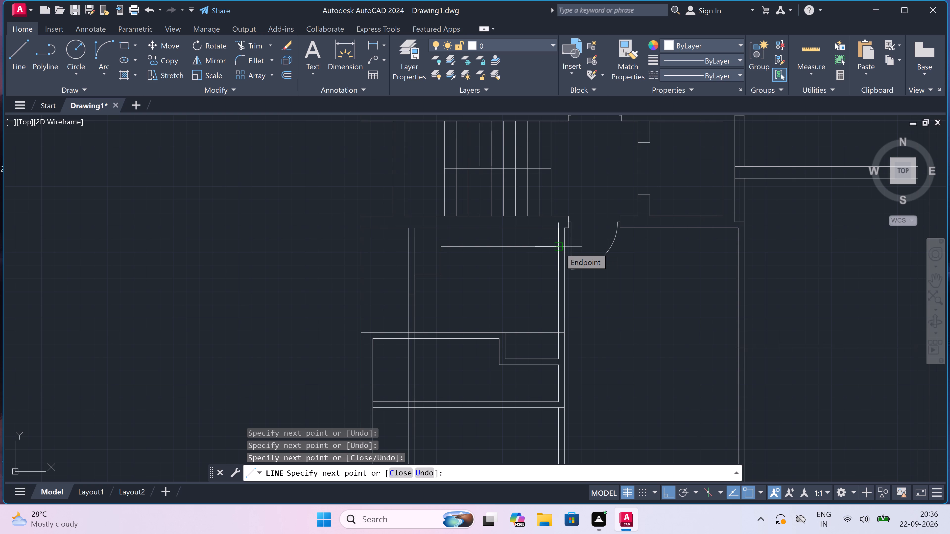
key("Escape")
Trim both 4.5" partition lines from the short cross line down through the wall beneath to open a gap.
type("tr")
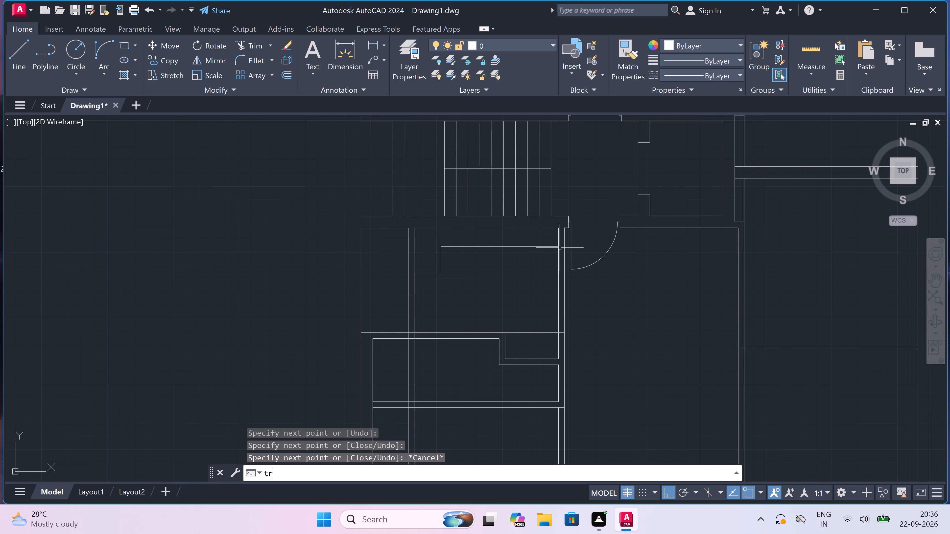
key("space")
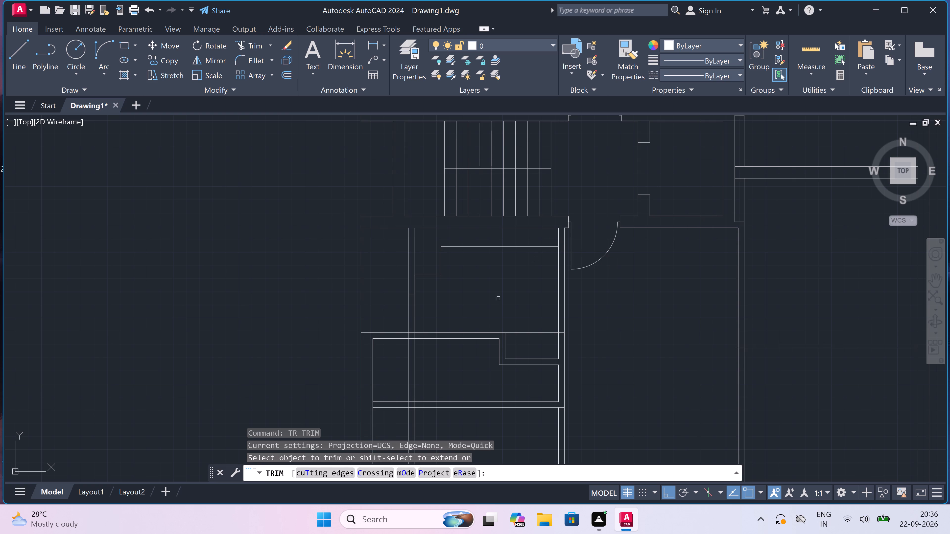
scroll(427, 336, "up", 3)
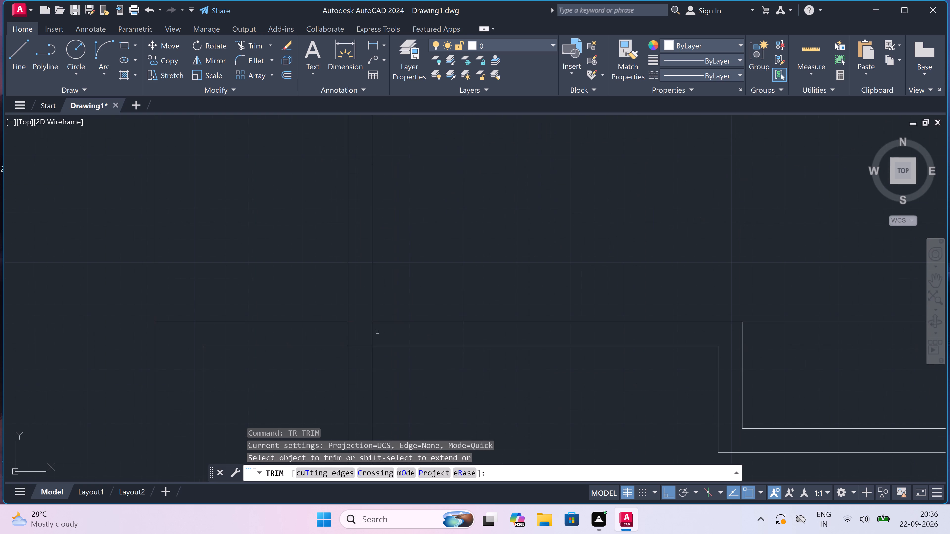
left_click_drag(339, 332, 344, 332)
left_click(391, 339)
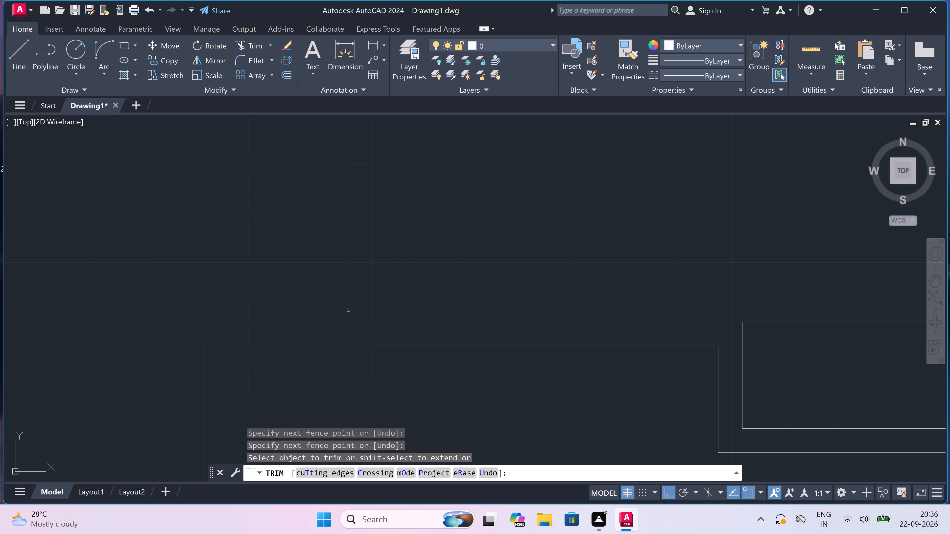
left_click_drag(322, 287, 347, 283)
left_click(460, 267)
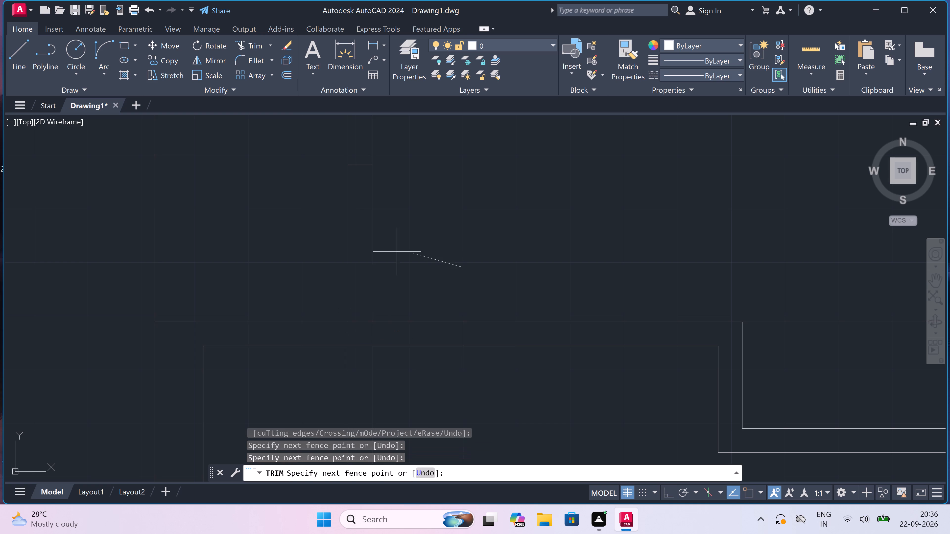
left_click_drag(273, 248, 286, 249)
scroll(386, 239, "down", 6)
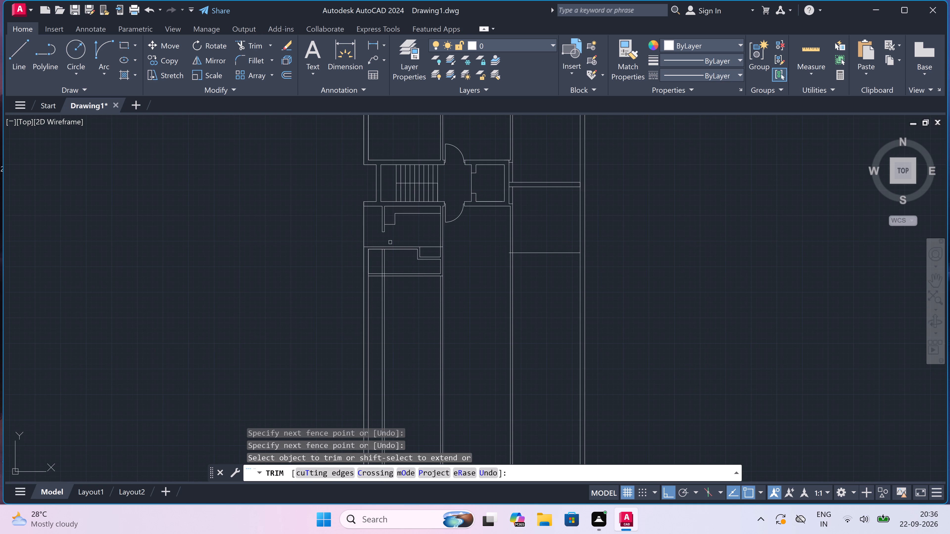
scroll(391, 260, "up", 4)
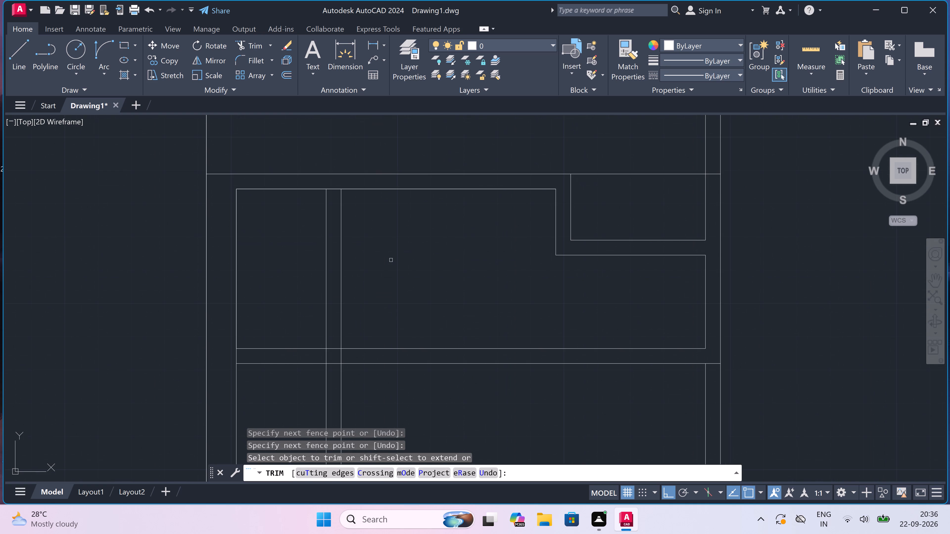
key("Escape")
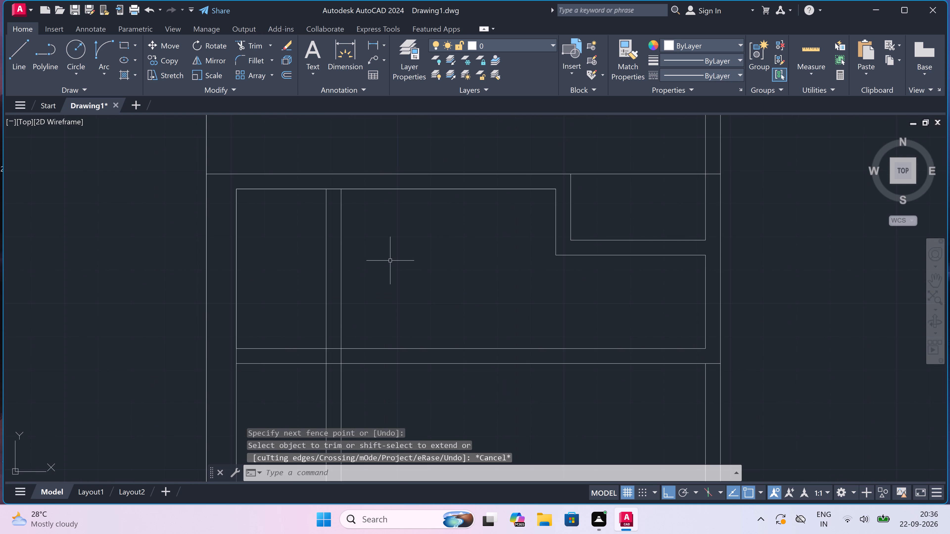
Erase the two leftover partition lines running down through the stepped room below.
left_click_drag(390, 260, 367, 274)
left_click(285, 300)
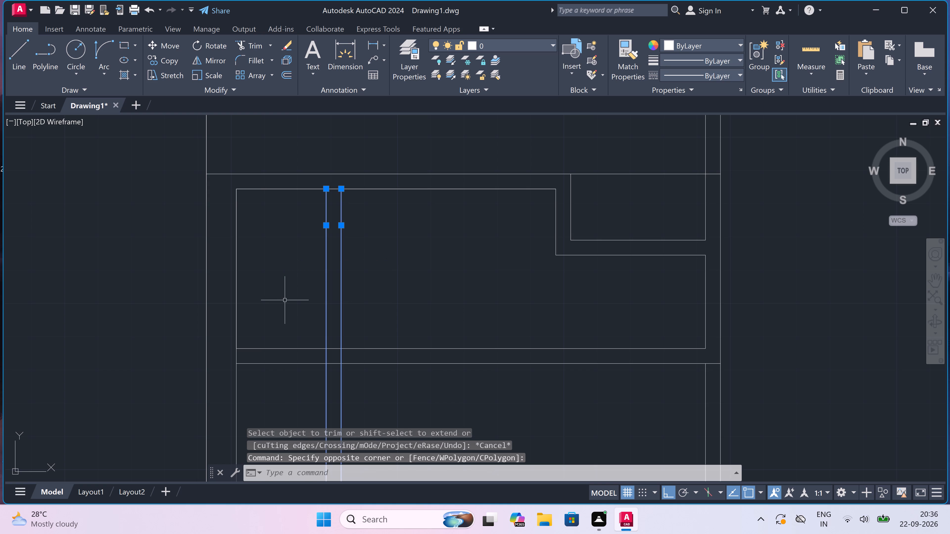
key("Delete")
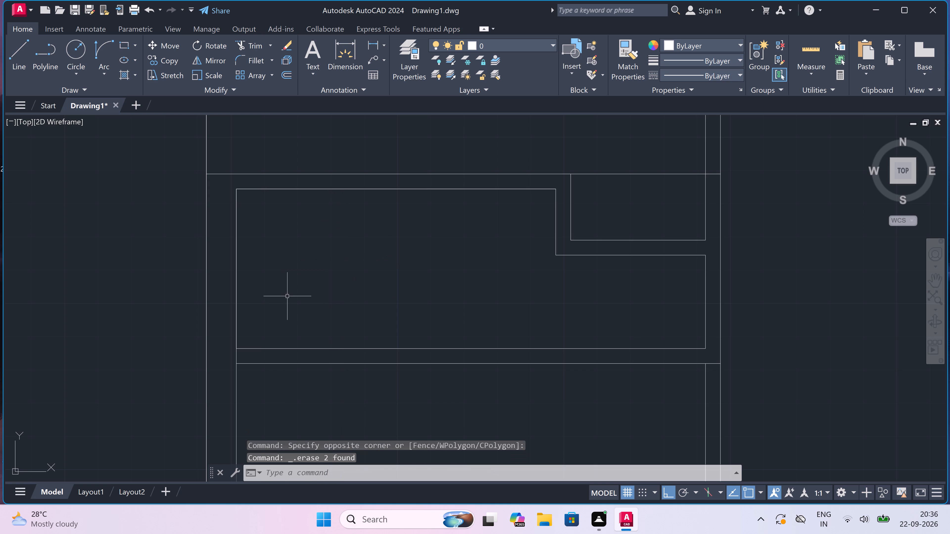
Draw a vertical line from the stepped room's inner corner down to the lower face of its bottom wall.
scroll(338, 283, "down", 2)
scroll(431, 291, "up", 2)
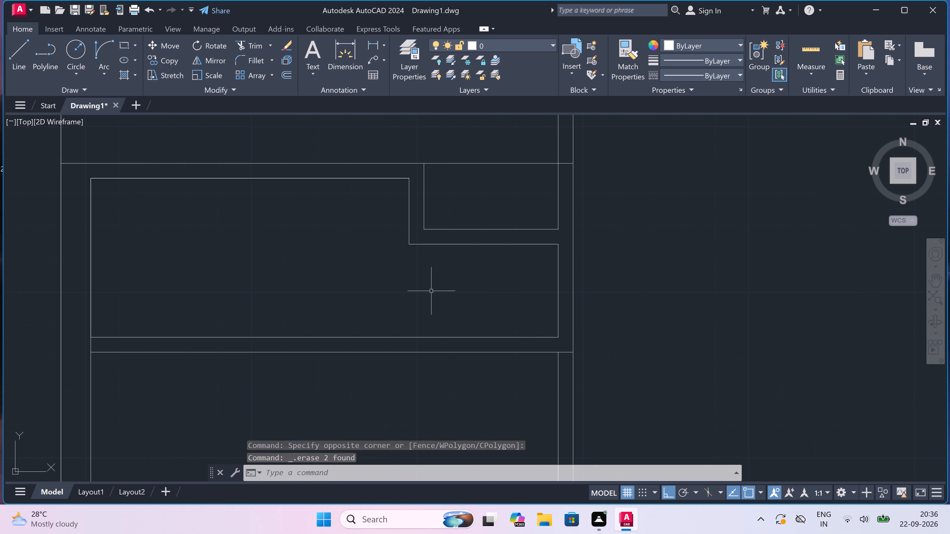
type("l")
key("space")
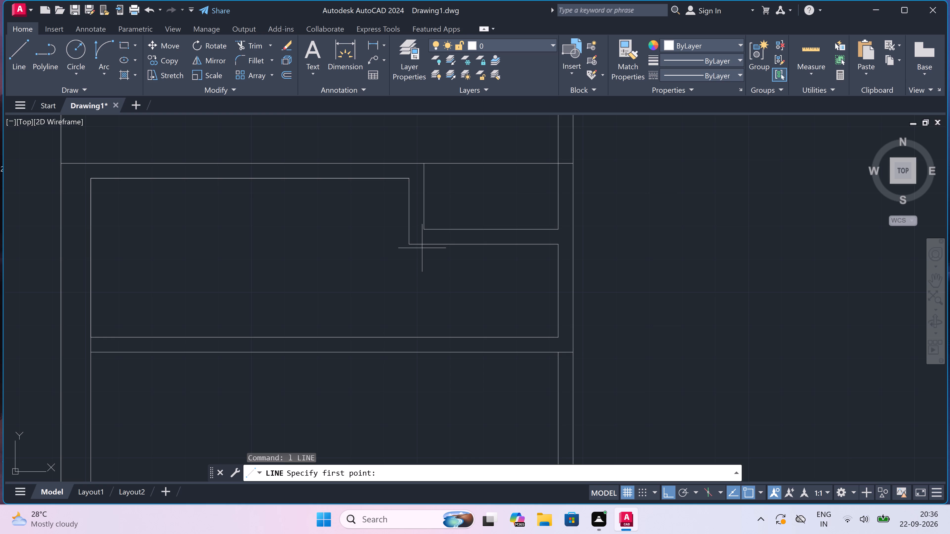
left_click(409, 244)
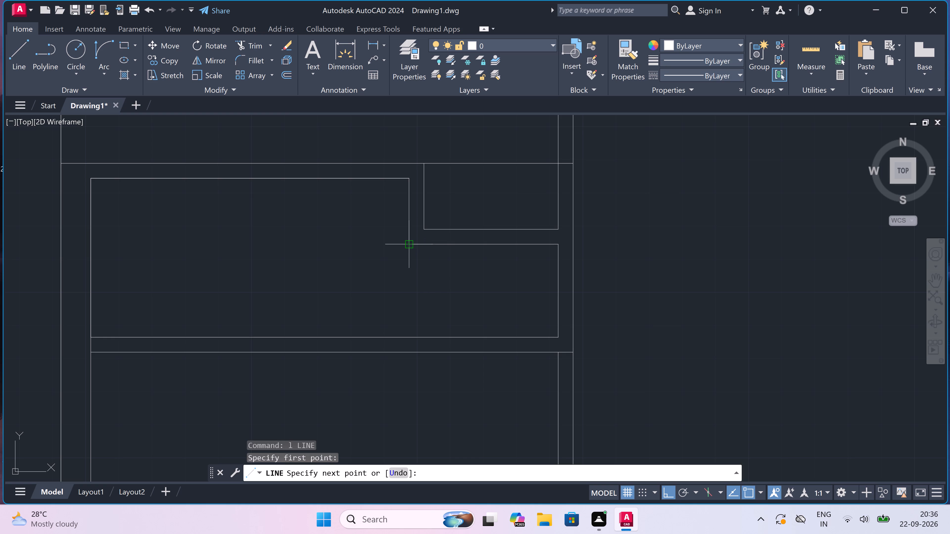
left_click(411, 350)
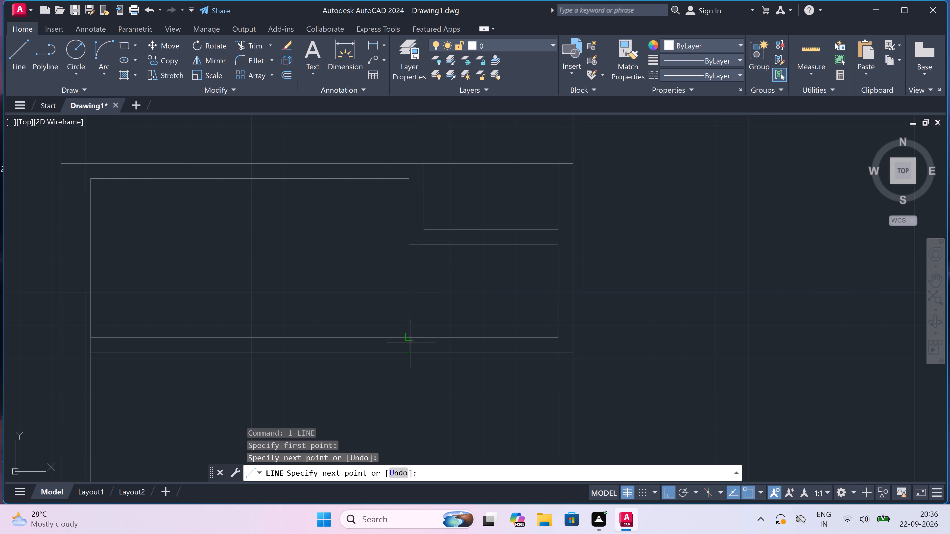
Continue the line back up to the middle of the bottom wall's thickness and add a 2" jog leftward.
scroll(409, 343, "up", 2)
left_click(409, 343)
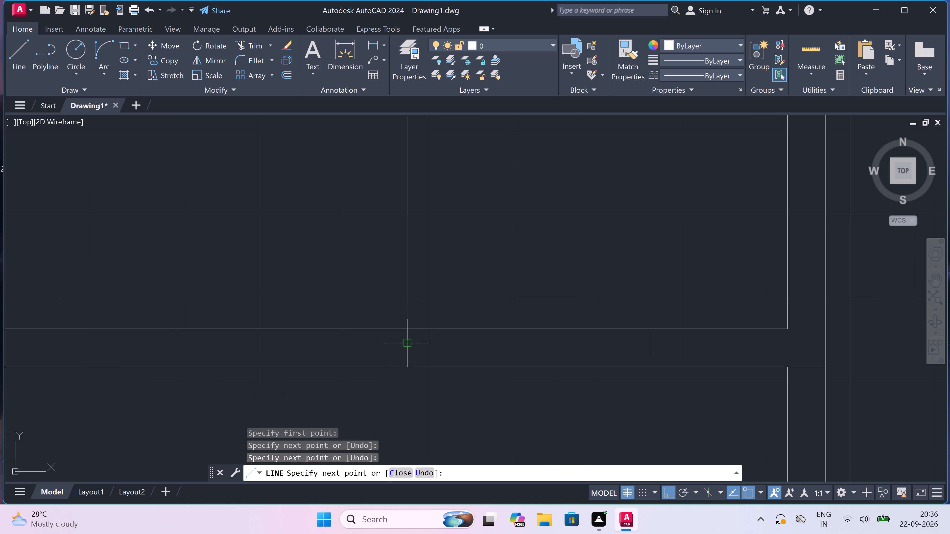
key("2")
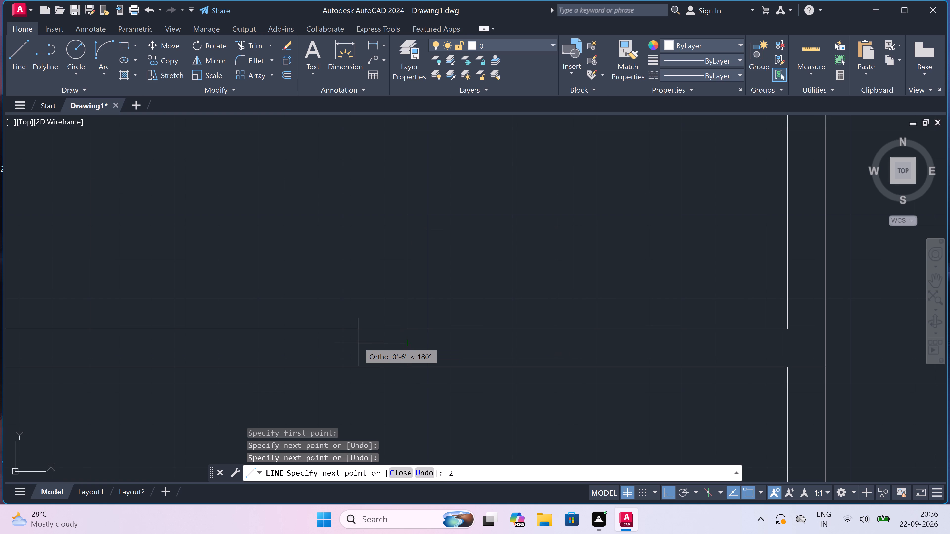
key("shift+quotedbl")
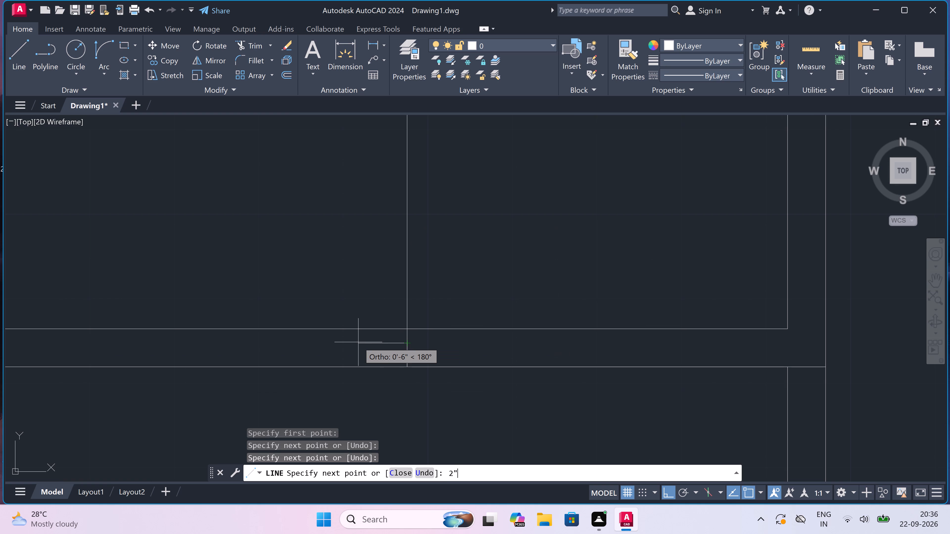
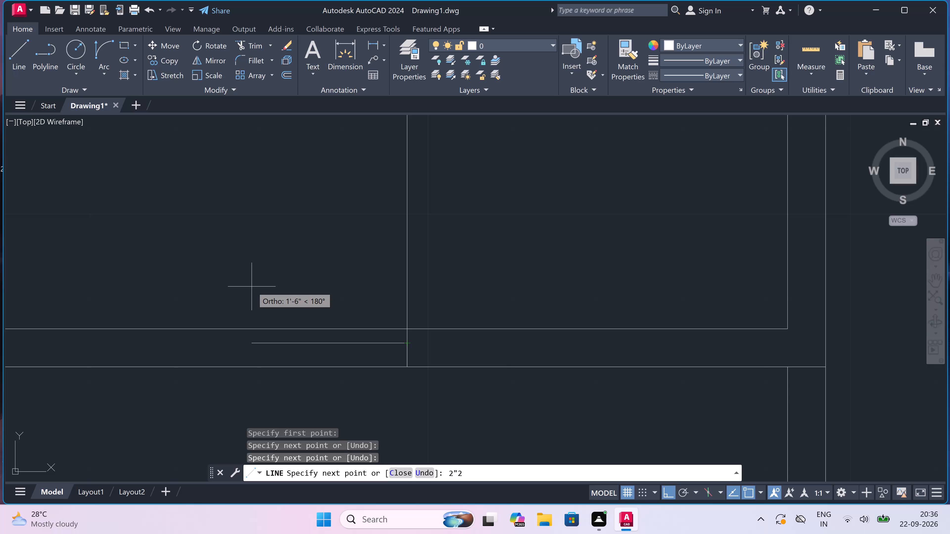
Extend the current line 2" horizontally leftward from the partition wall end, inside the wall below the large room.
type("\"")
key("space")
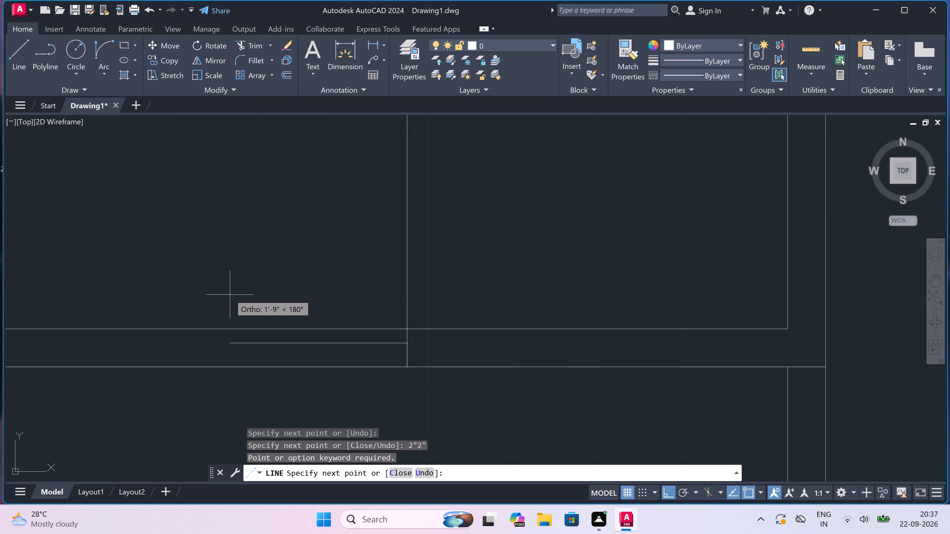
key("2")
type("\"")
key("space")
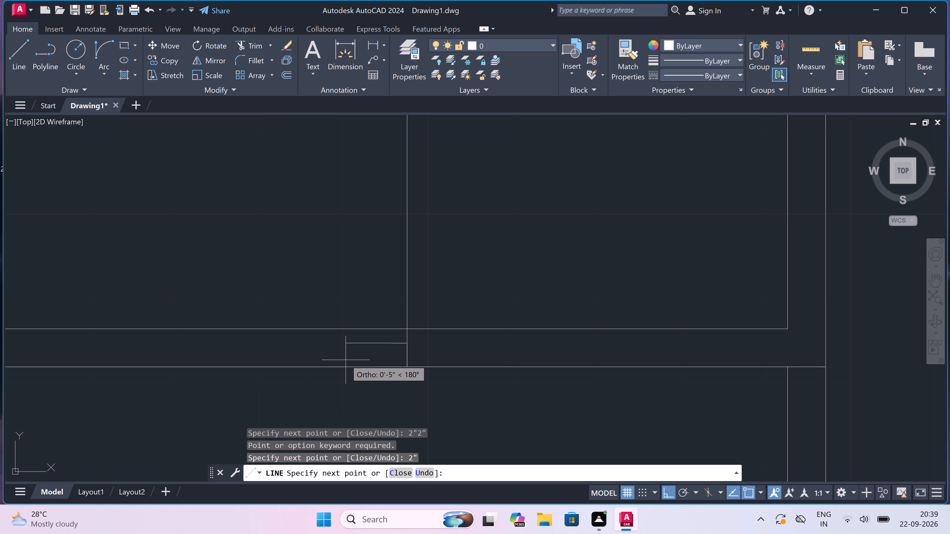
Add a 2' vertical segment running upward from the end of the 2" segment, and finish the line.
scroll(435, 439, "down", 3)
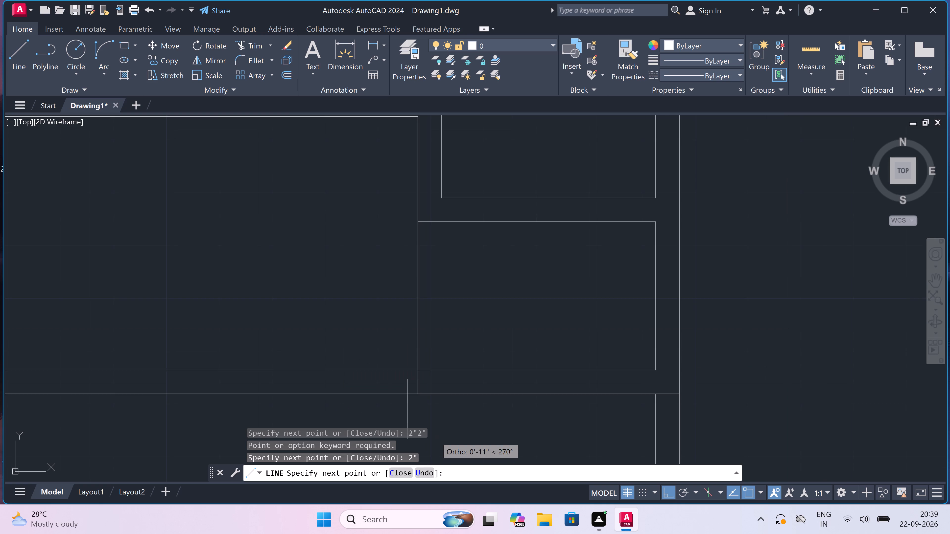
scroll(434, 413, "down", 1)
scroll(414, 396, "down", 2)
scroll(404, 412, "up", 2)
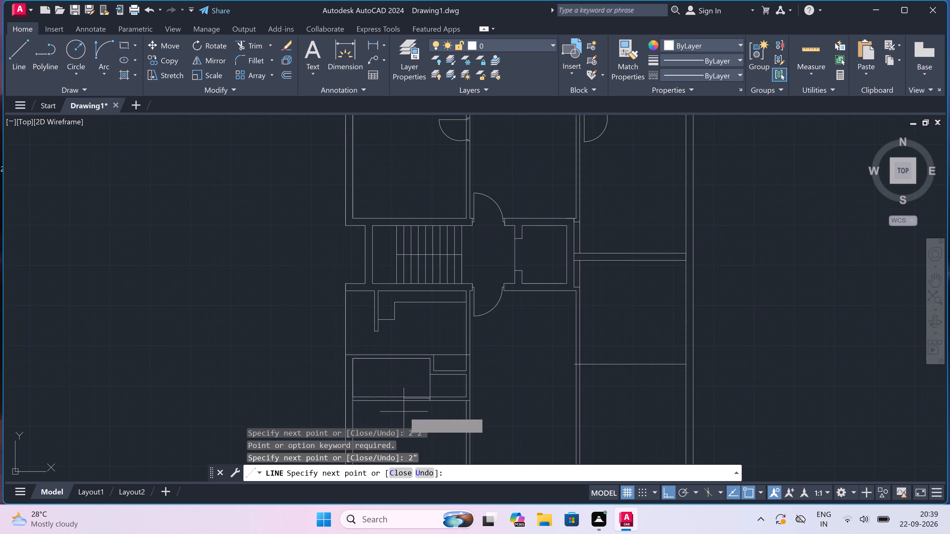
scroll(404, 412, "up", 2)
scroll(409, 389, "down", 2)
scroll(424, 332, "up", 3)
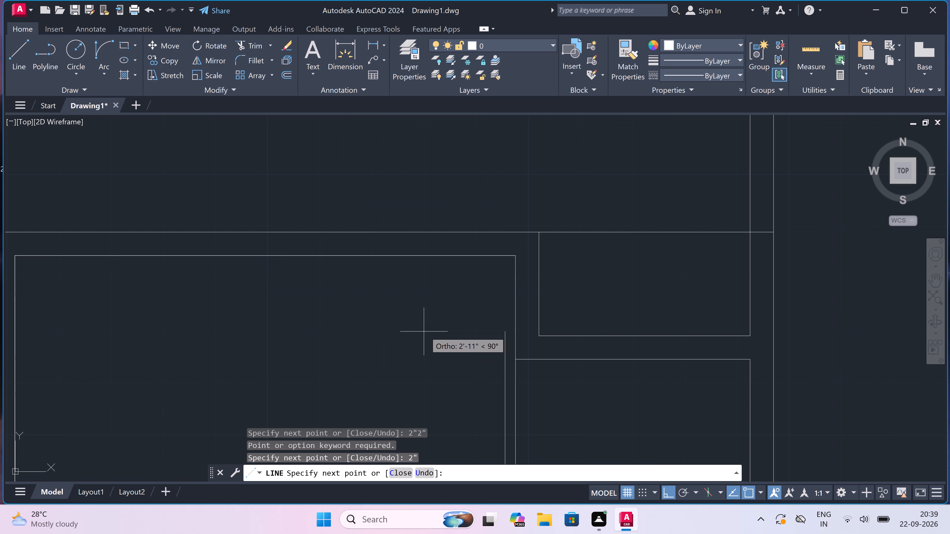
scroll(451, 330, "down", 4)
scroll(444, 360, "up", 3)
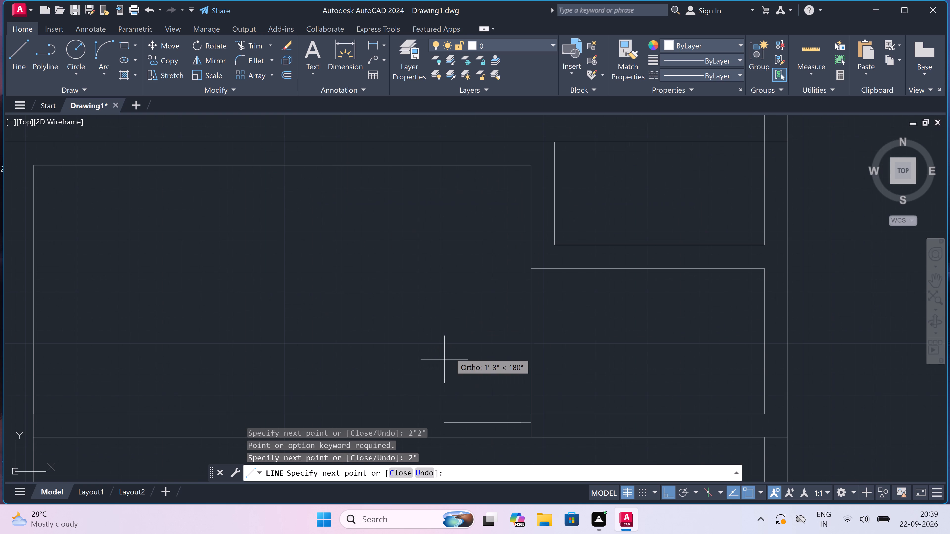
key("2")
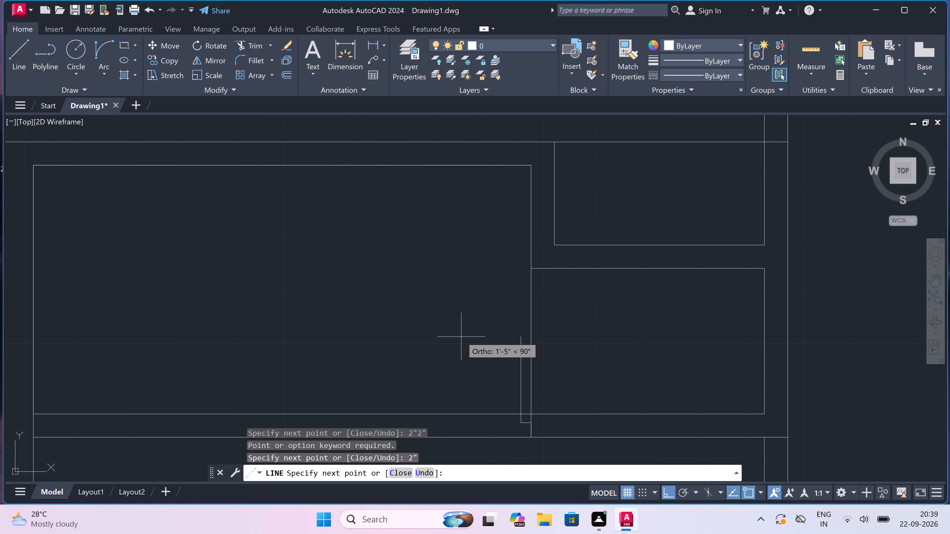
key("apostrophe")
key("space")
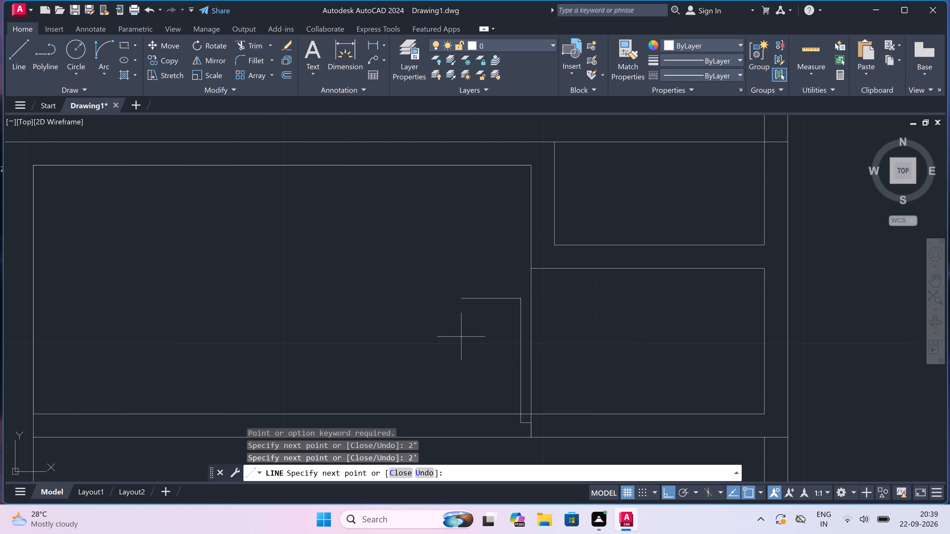
key("Escape")
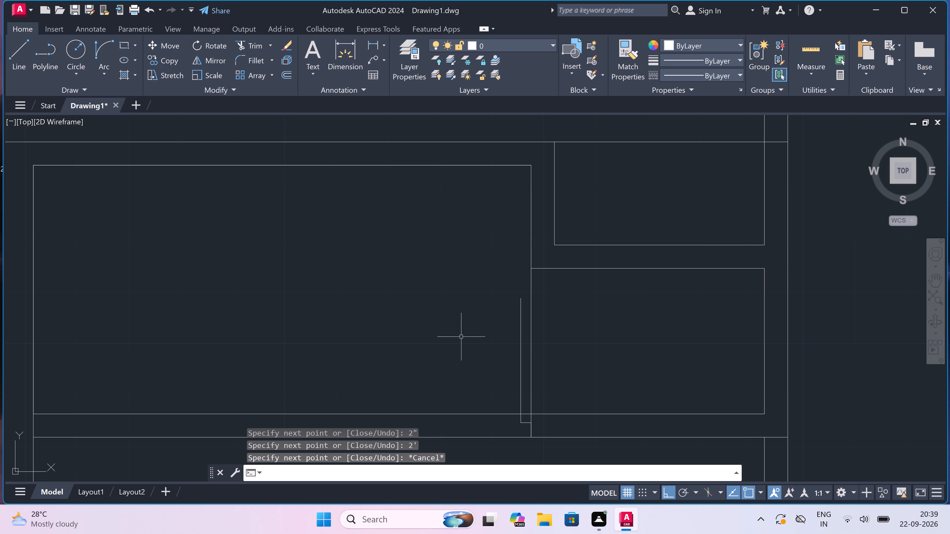
Start another line for the narrow outline beside the partition wall.
key("space")
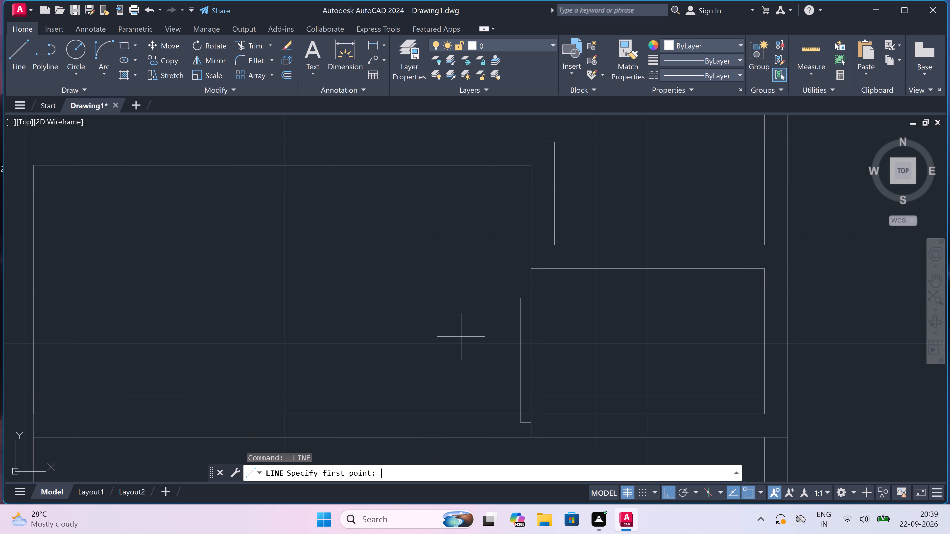
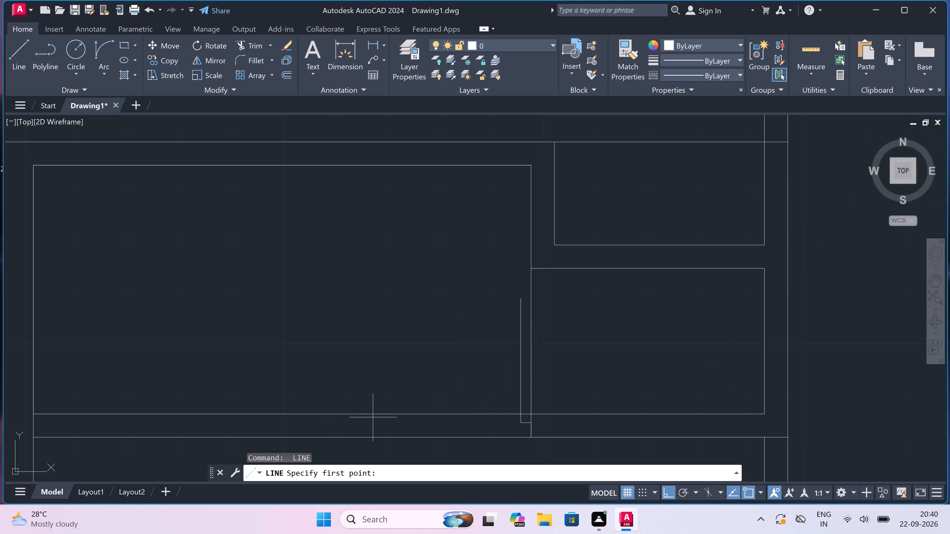
Draw a jamb line across the wall below the large room, with a 2" stub running from its midpoint towards the 2' vertical line.
left_click(417, 411)
left_click(420, 436)
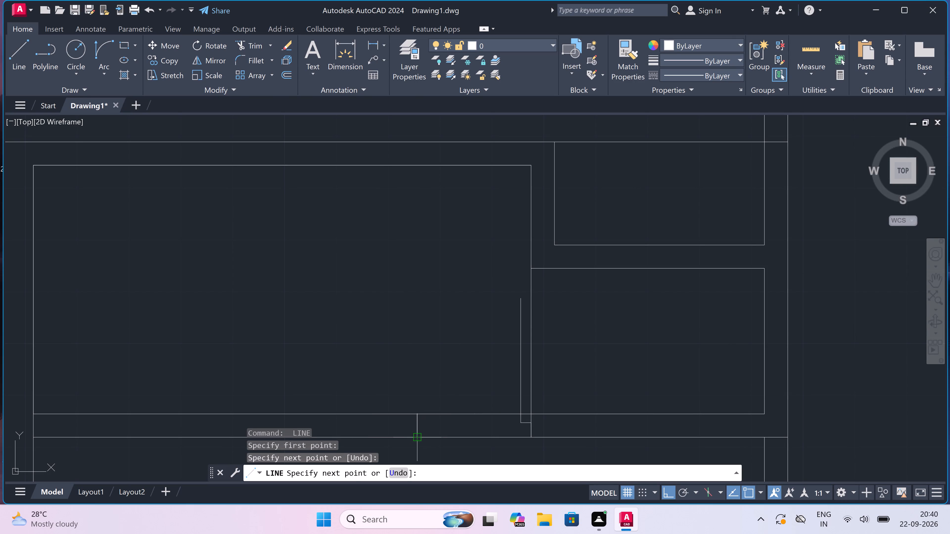
left_click_drag(419, 425, 423, 426)
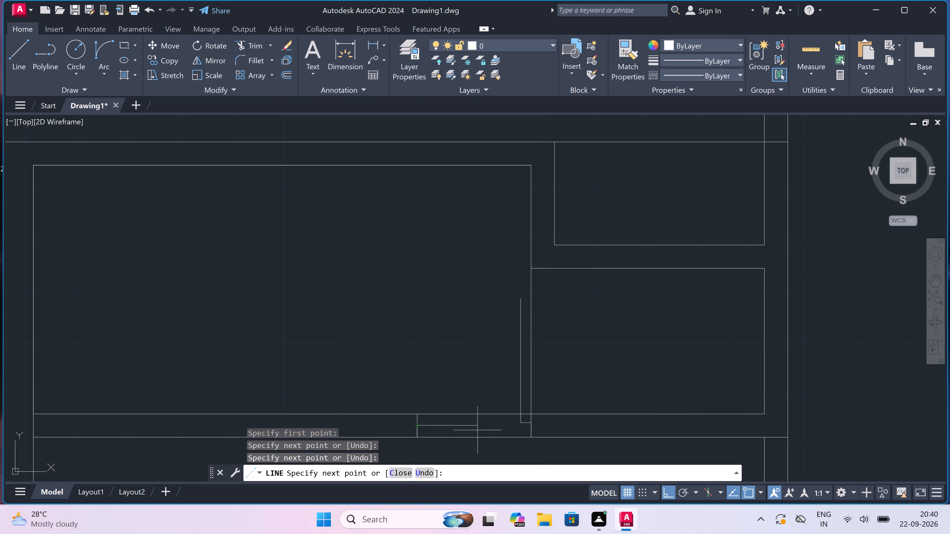
type("2\"")
key("space")
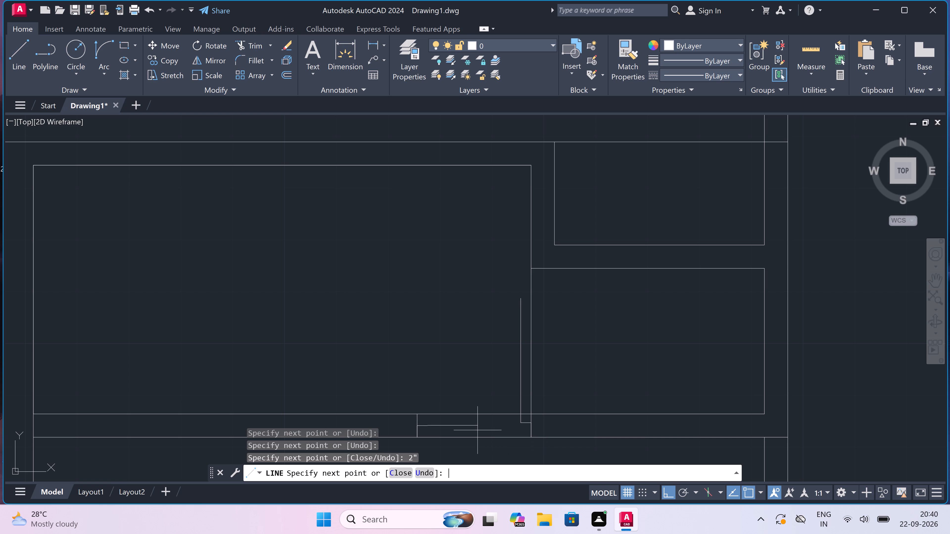
key("Escape")
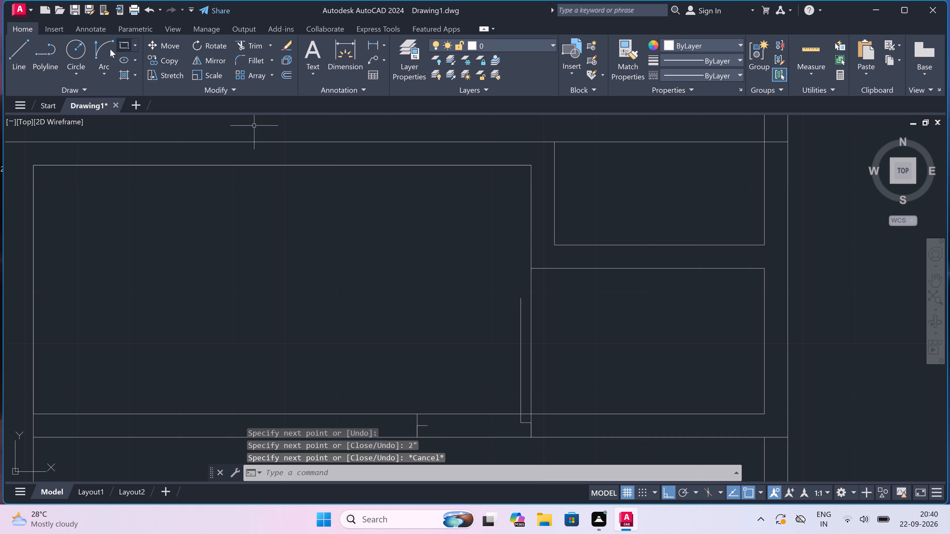
Draw the door swing arc from the end of the 2" stub to the top of the 2' vertical line.
left_click(96, 43)
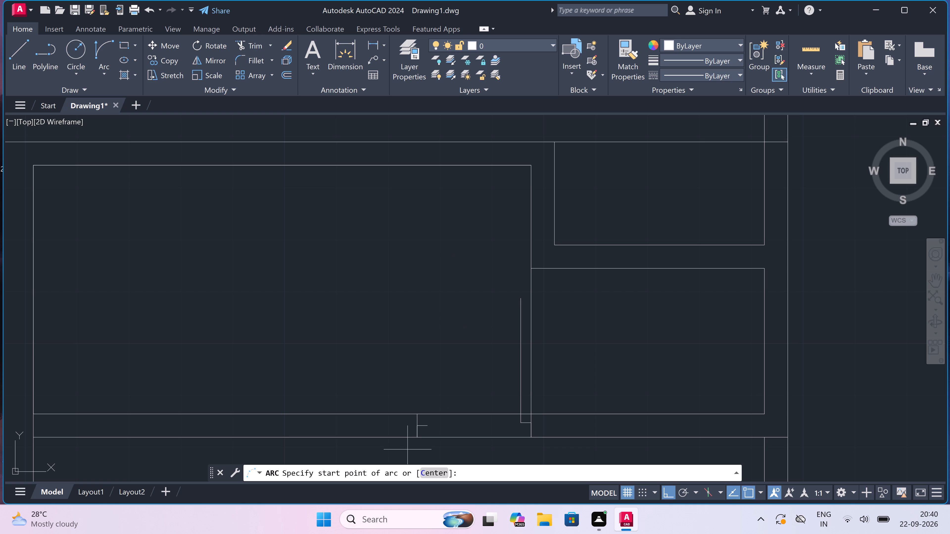
left_click(431, 423)
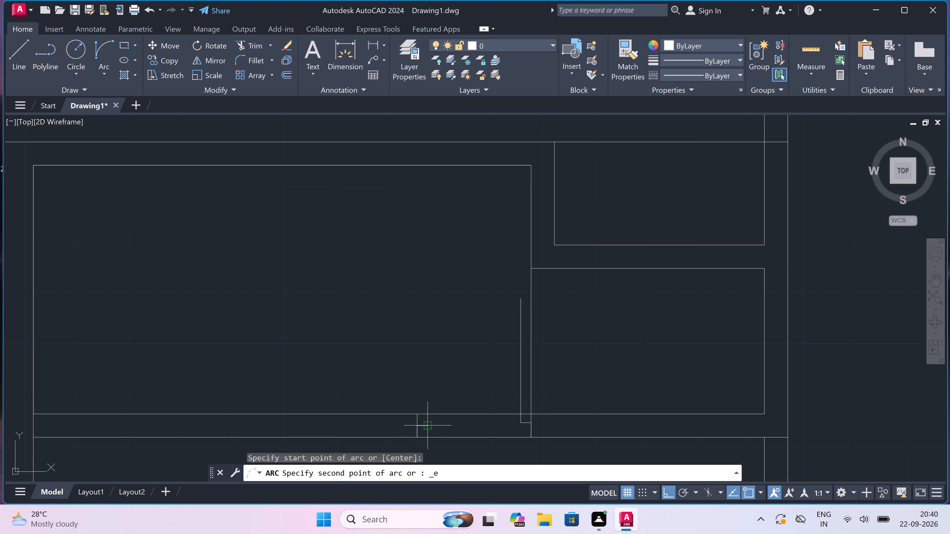
left_click(521, 299)
left_click(481, 286)
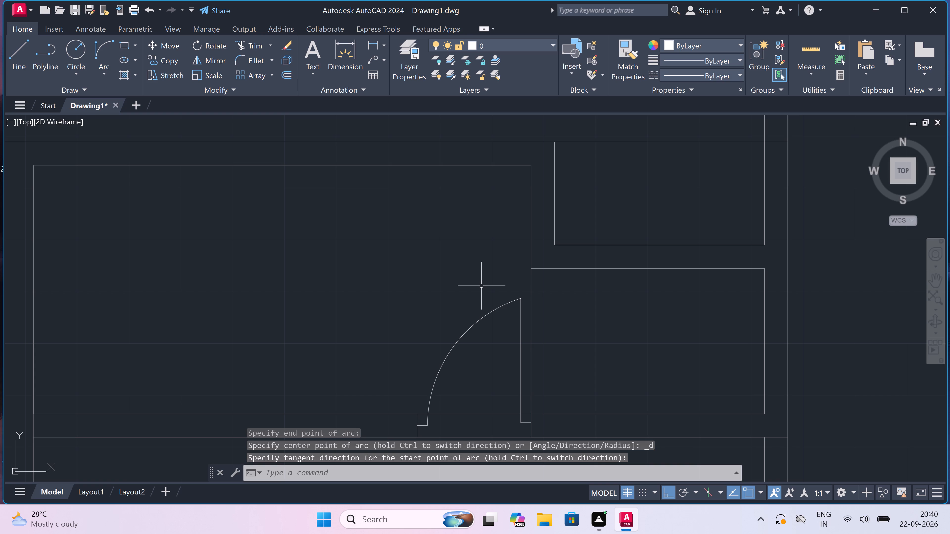
Trim both wall lines between the jambs to open the doorway under the new door swing.
scroll(481, 286, "down", 2)
scroll(485, 317, "up", 3)
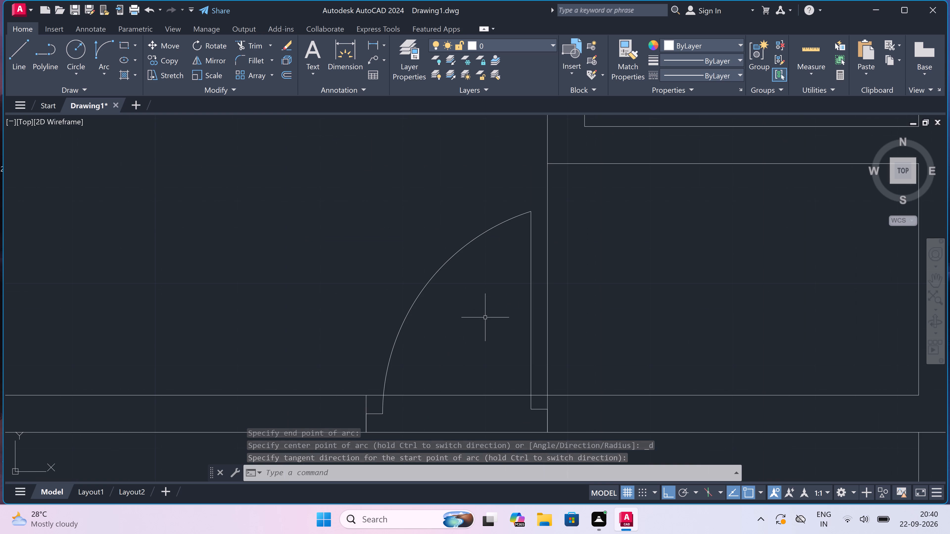
type("tr")
key("space")
scroll(485, 317, "down", 2)
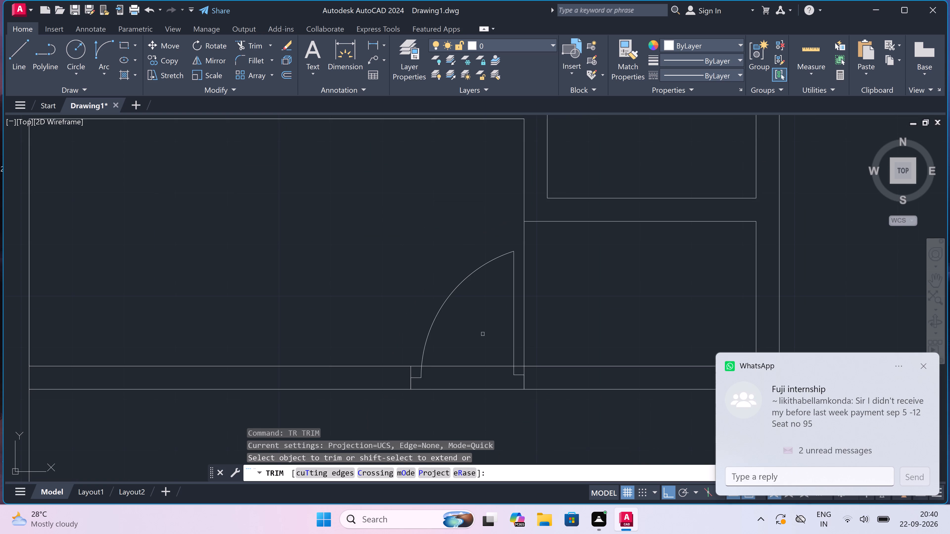
scroll(476, 358, "up", 1)
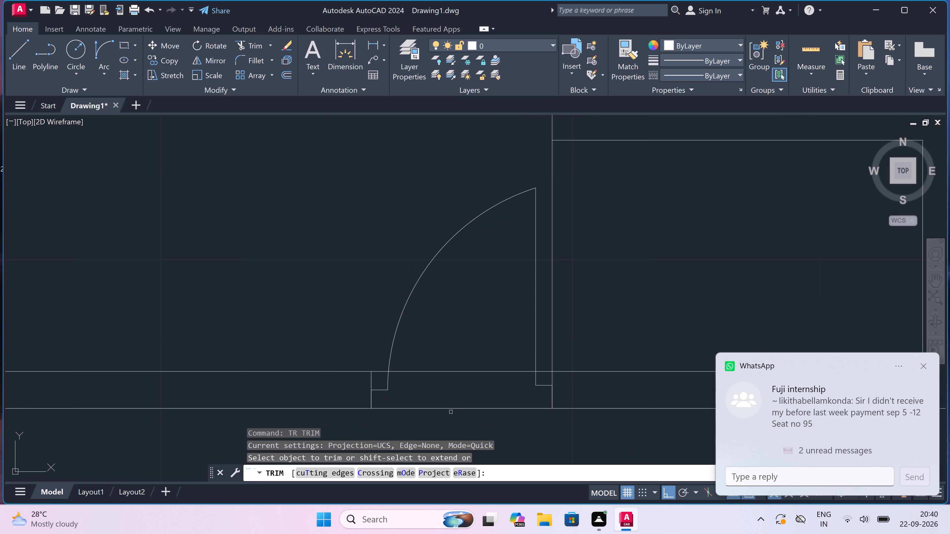
left_click_drag(450, 412, 450, 410)
left_click(469, 333)
scroll(469, 333, "down", 2)
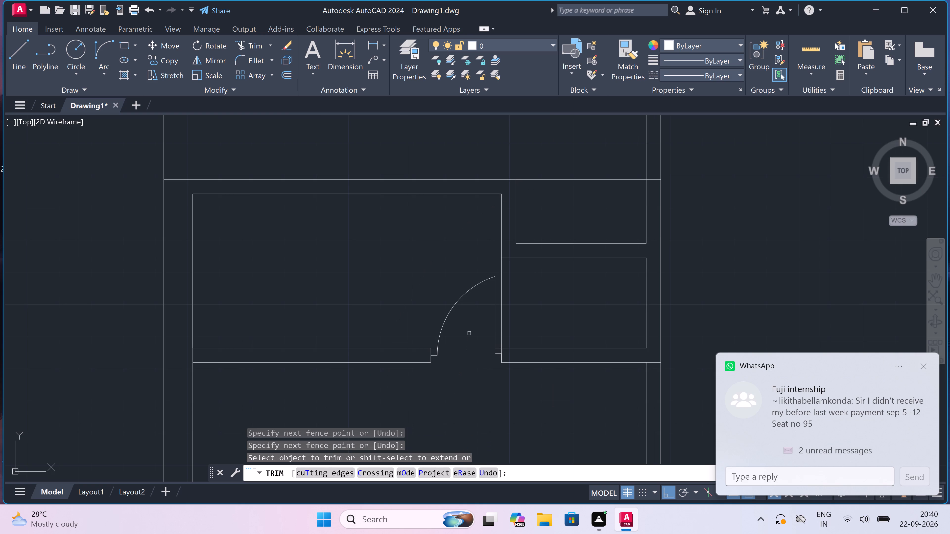
key("Escape")
Trim the right-hand room's lower horizontal line where it crosses the corridor wall, including the short piece sticking out into the corridor.
scroll(459, 326, "down", 1)
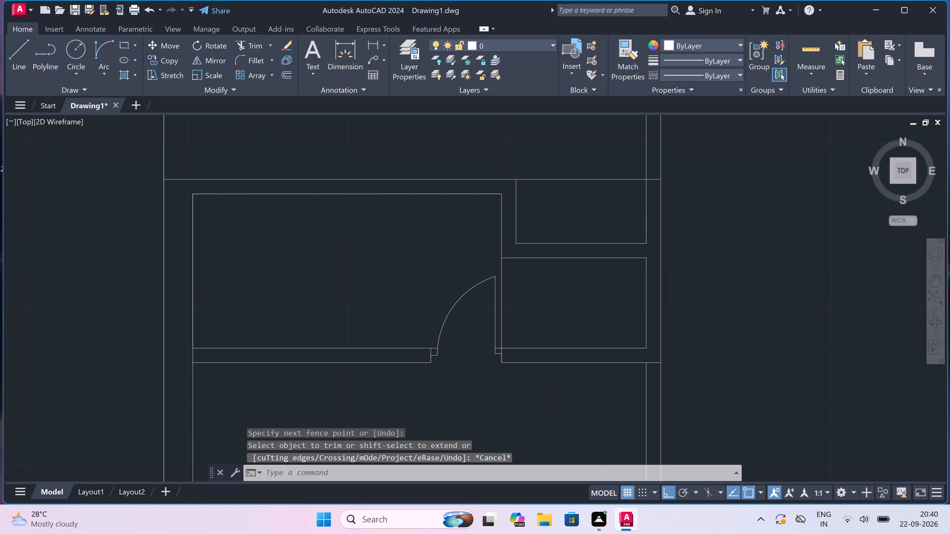
scroll(459, 326, "down", 3)
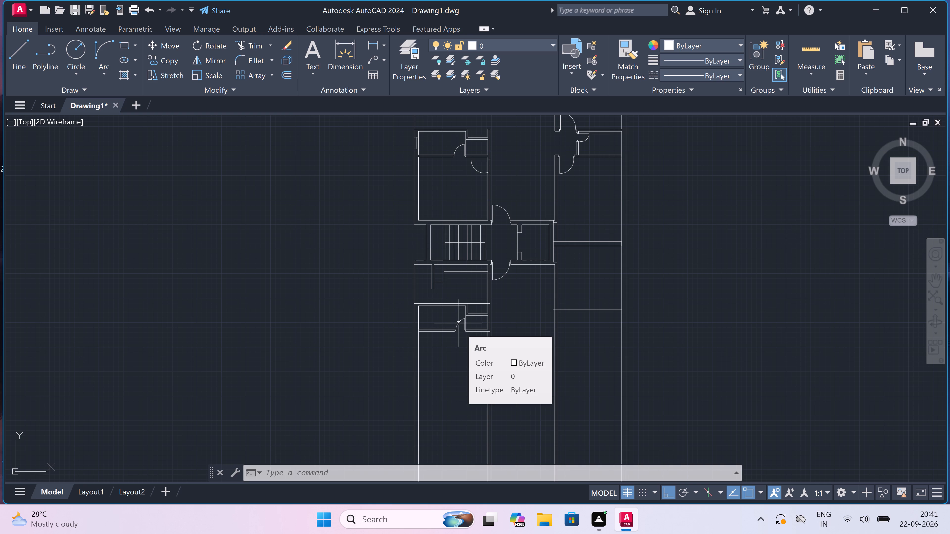
scroll(458, 323, "down", 1)
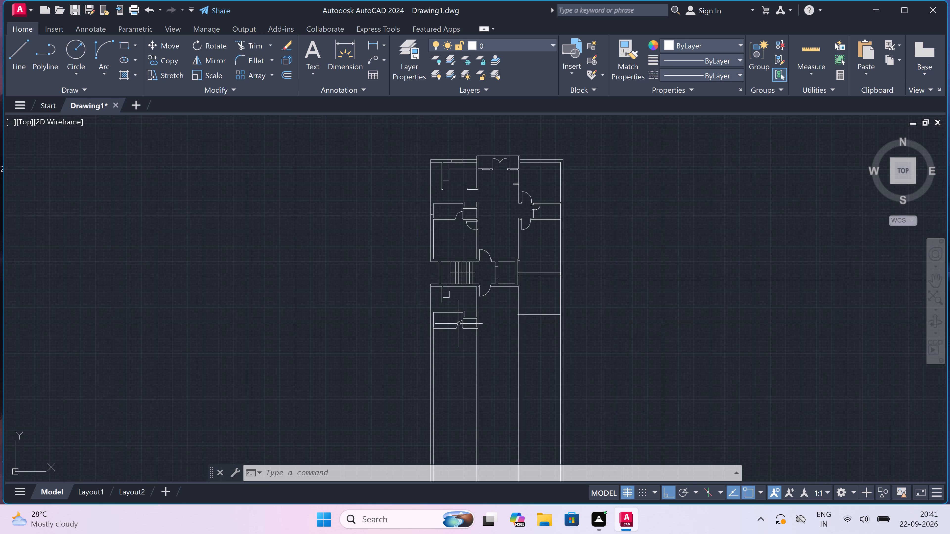
scroll(485, 328, "up", 3)
scroll(486, 328, "down", 2)
scroll(544, 307, "up", 1)
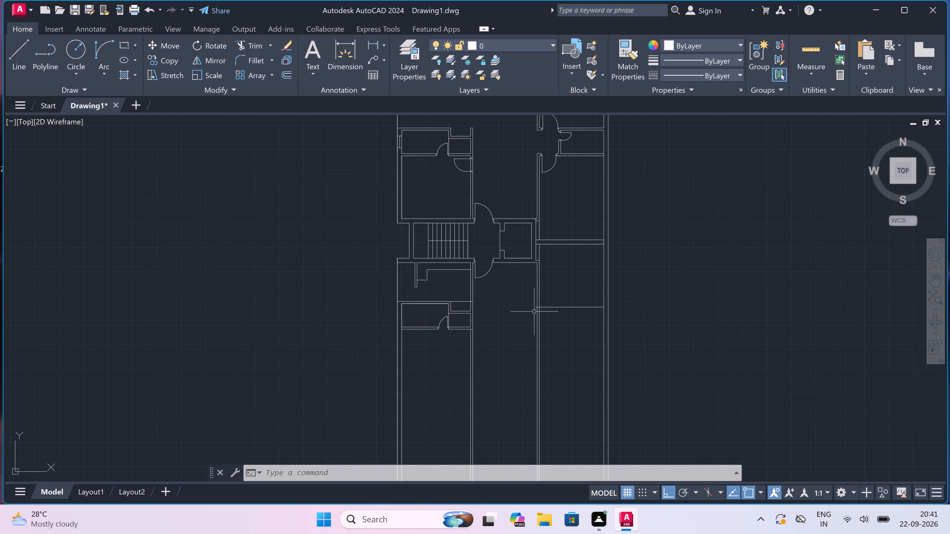
scroll(544, 307, "up", 2)
key("t")
key("r")
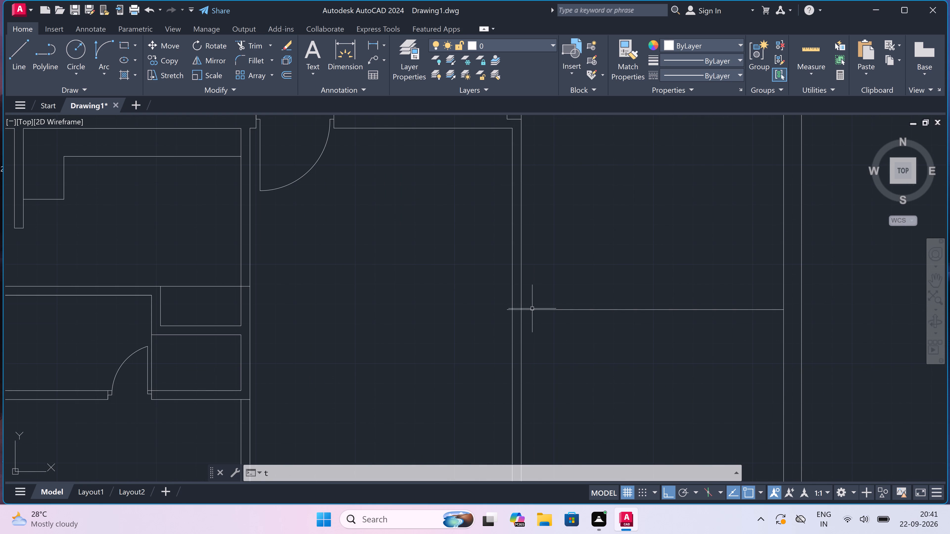
key("space")
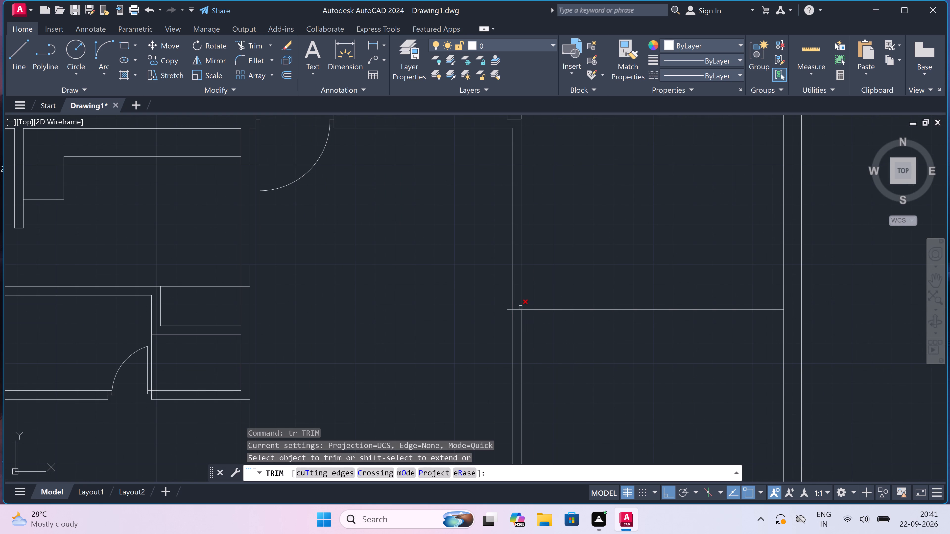
scroll(518, 309, "up", 3)
left_click(518, 309)
left_click(515, 313)
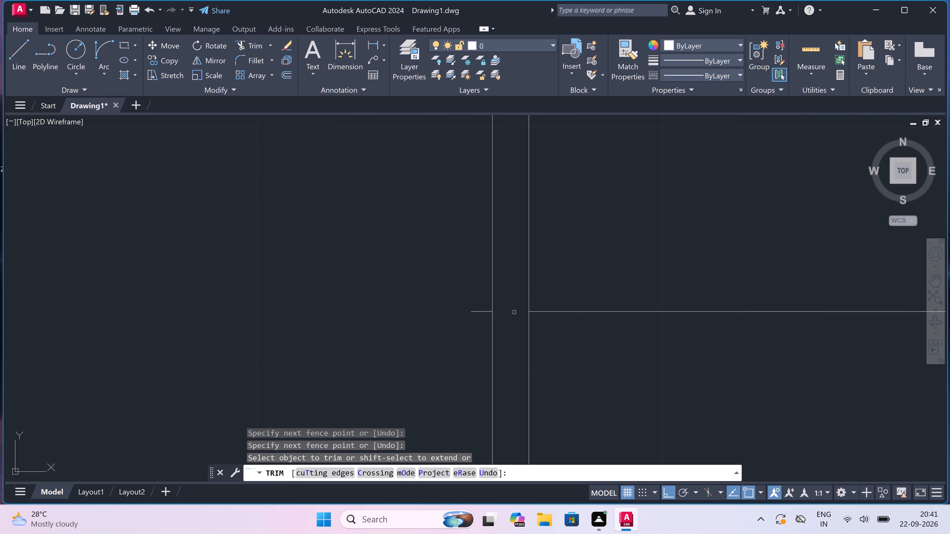
left_click(485, 309)
left_click(476, 322)
key("Escape")
Offset the right-hand room's lower horizontal line 4.5" downward to form the partition wall.
scroll(458, 315, "down", 3)
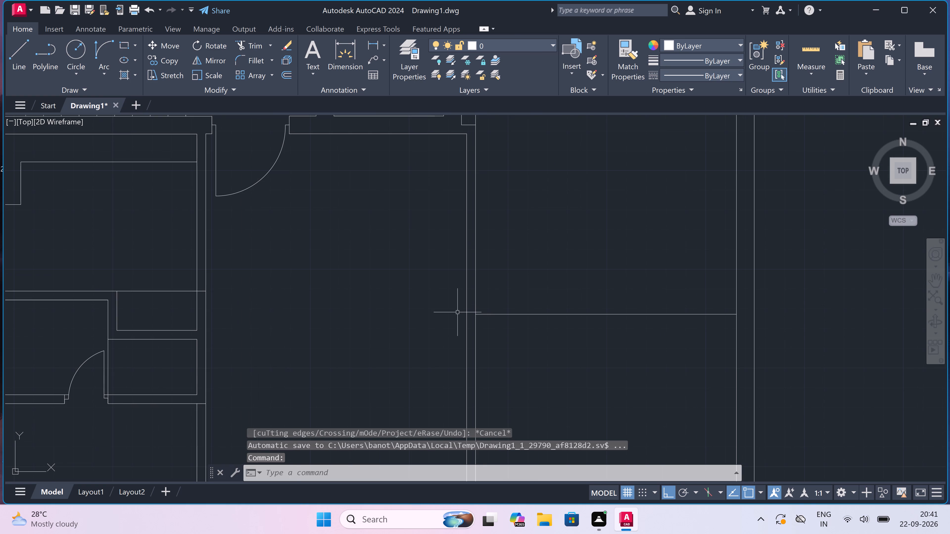
scroll(462, 312, "down", 1)
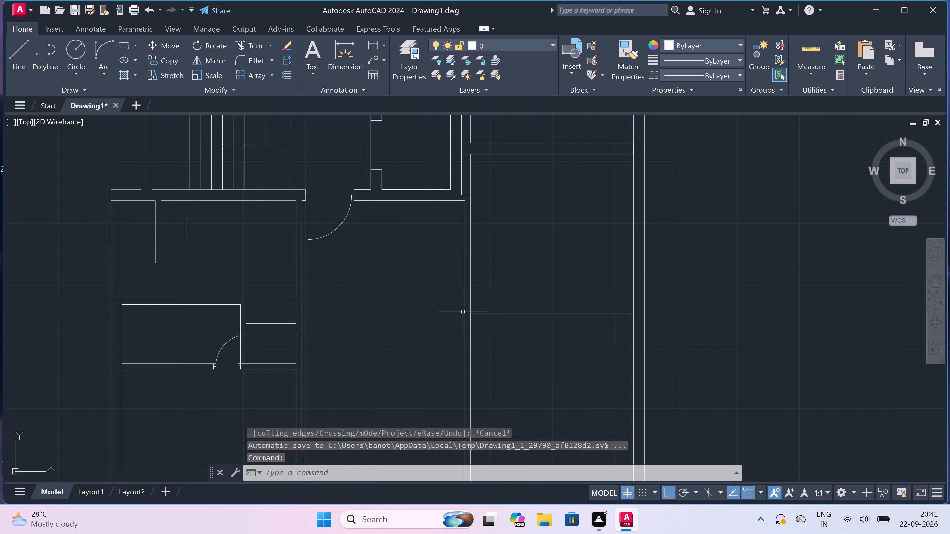
type("o")
key("space")
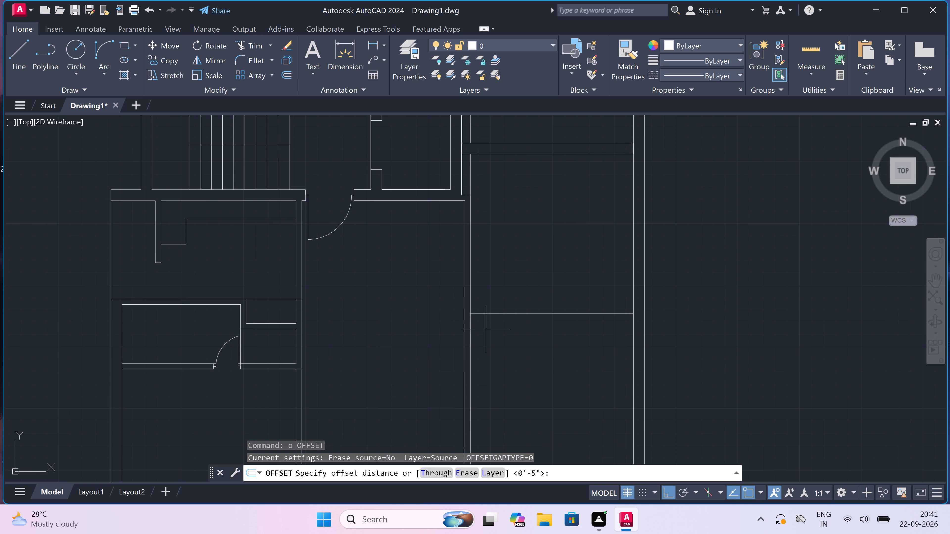
left_click_drag(507, 317, 512, 327)
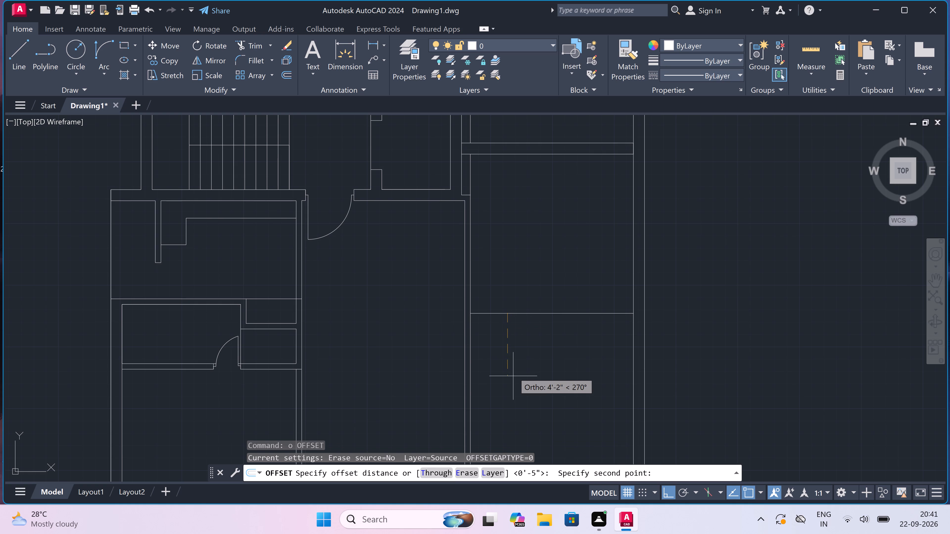
type("4.5\"")
key("space")
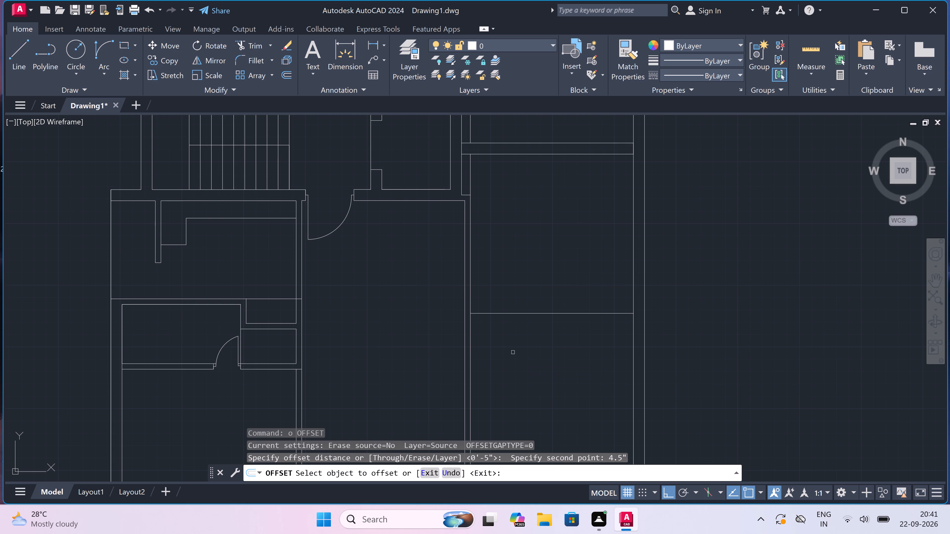
left_click_drag(508, 314, 505, 326)
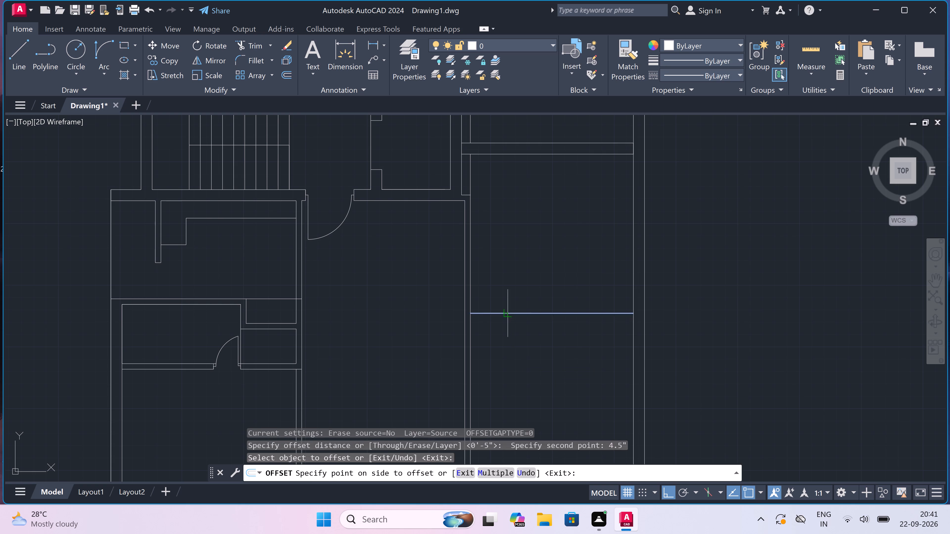
left_click(504, 330)
key("Escape")
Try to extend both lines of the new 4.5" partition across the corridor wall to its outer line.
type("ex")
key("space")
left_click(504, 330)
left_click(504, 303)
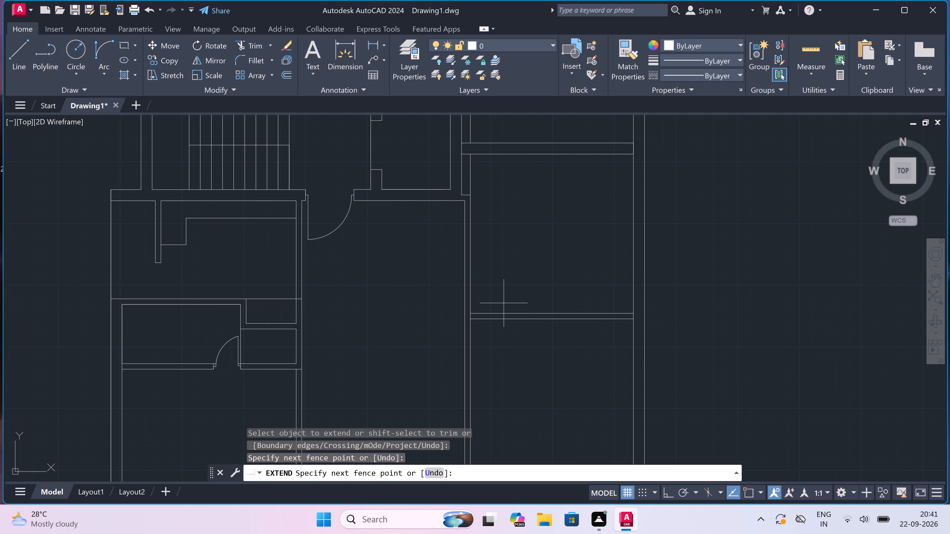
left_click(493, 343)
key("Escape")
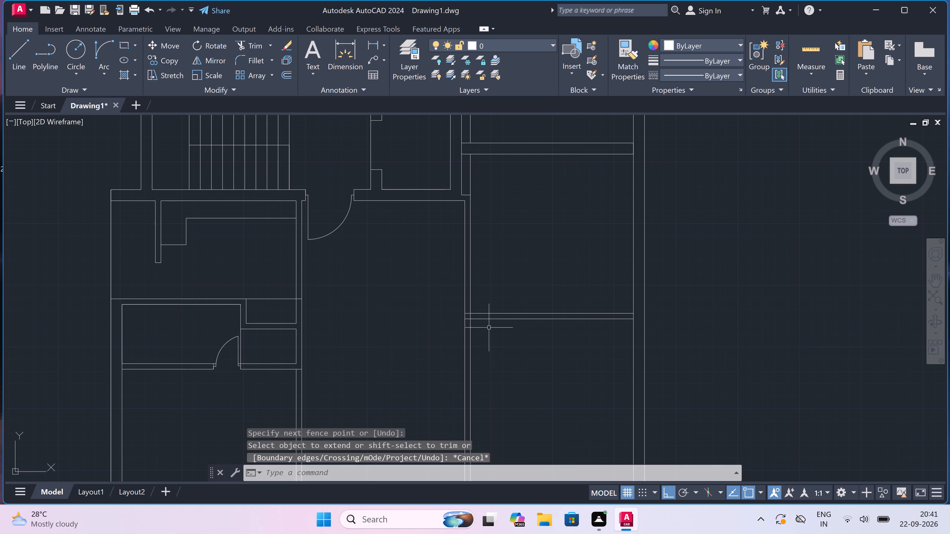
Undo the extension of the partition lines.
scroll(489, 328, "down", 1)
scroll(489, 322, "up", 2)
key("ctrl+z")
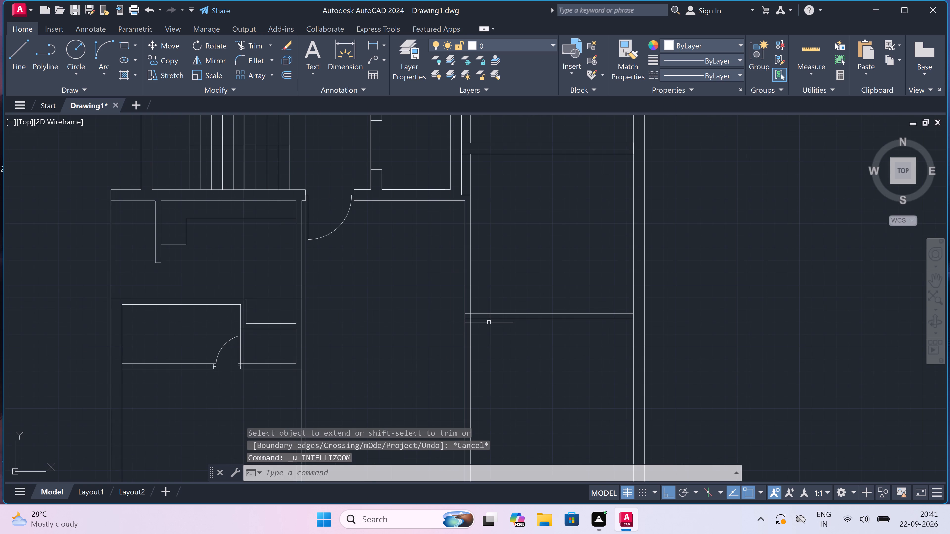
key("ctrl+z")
Draw a short horizontal line across the corridor wall, continuing the partition's lower line to the corridor-side wall face.
scroll(489, 308, "up", 1)
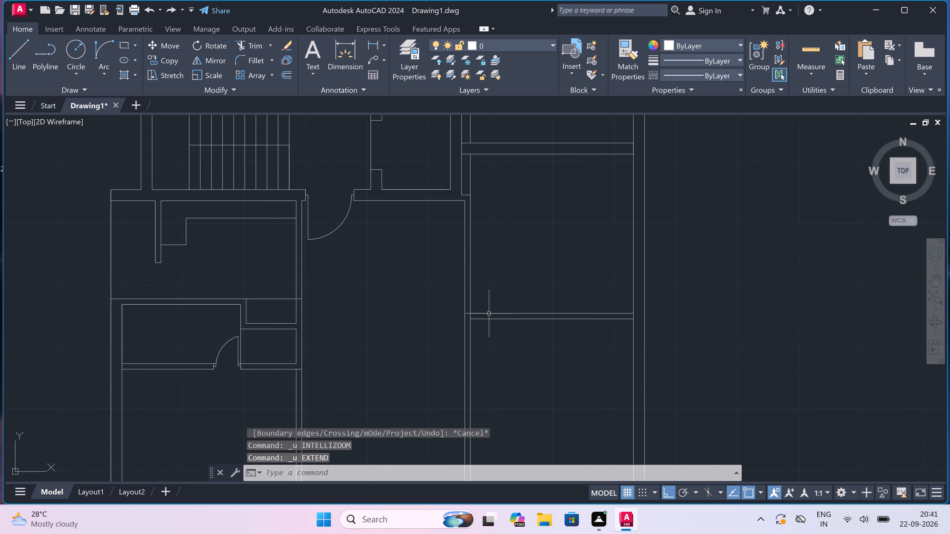
scroll(489, 308, "up", 2)
type("l")
key("space")
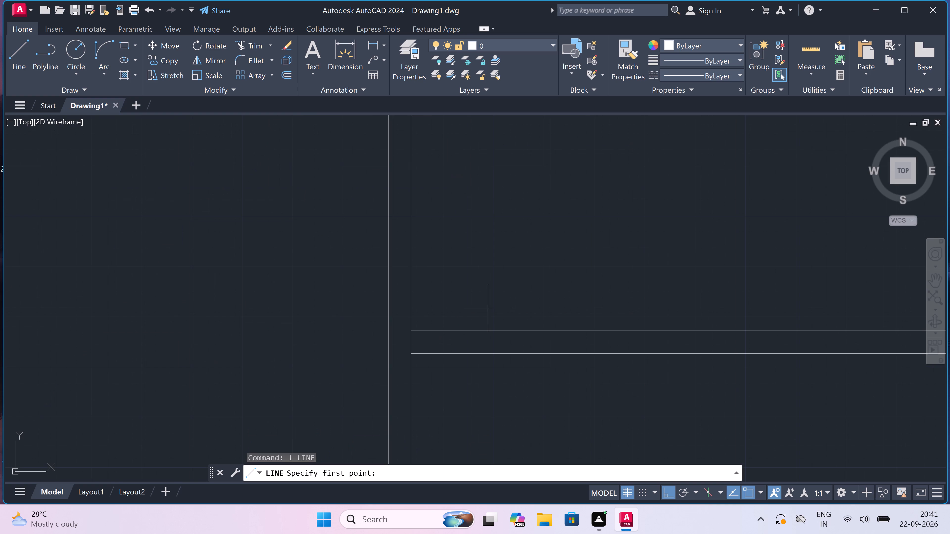
left_click(413, 354)
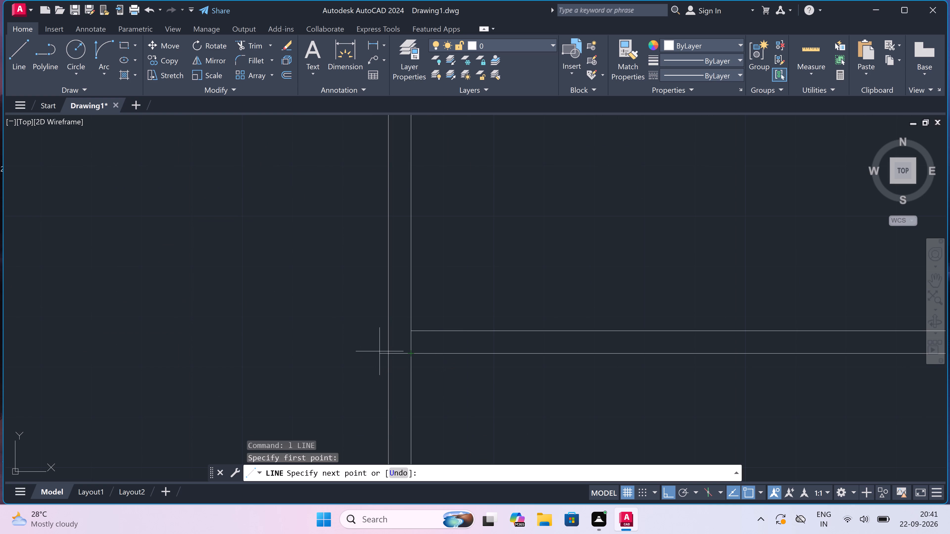
left_click(388, 352)
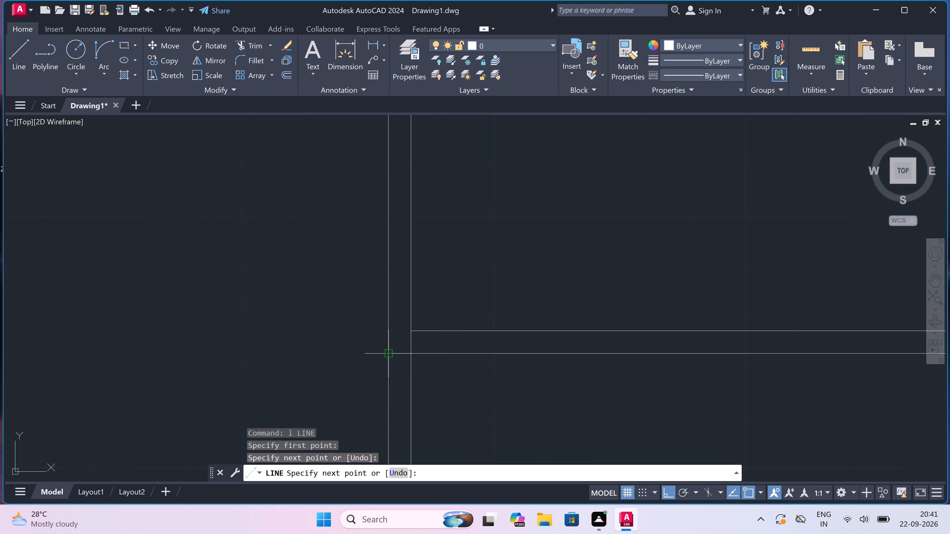
key("Escape")
Draw the doorway's corridor-side jamb across the 4.5" partition, with a 2" stub from its midpoint and a 3' door leaf going upward.
key("space")
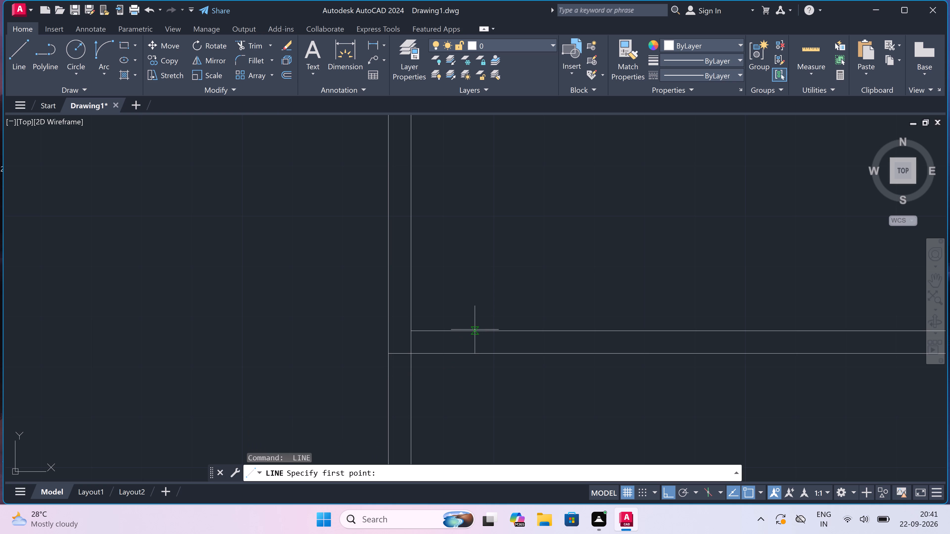
left_click_drag(436, 331, 436, 335)
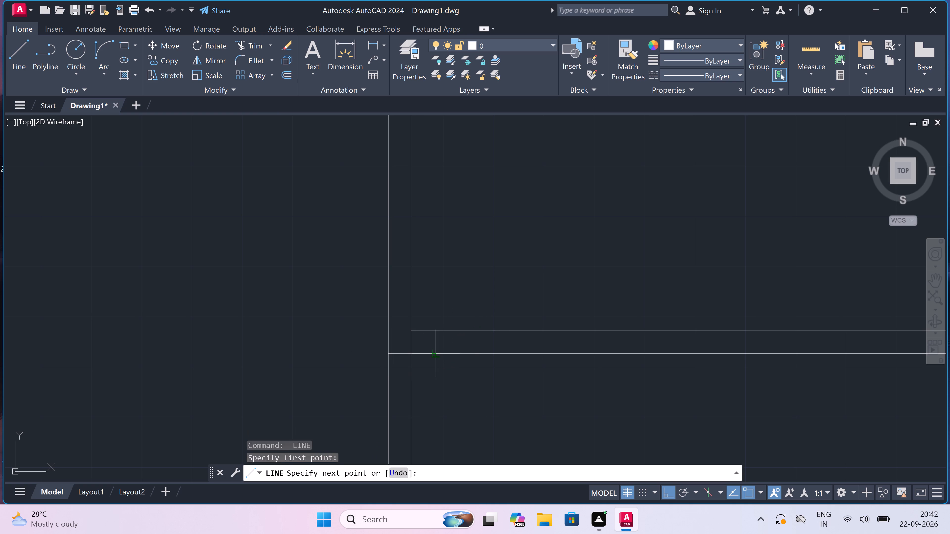
left_click(433, 350)
left_click(435, 339)
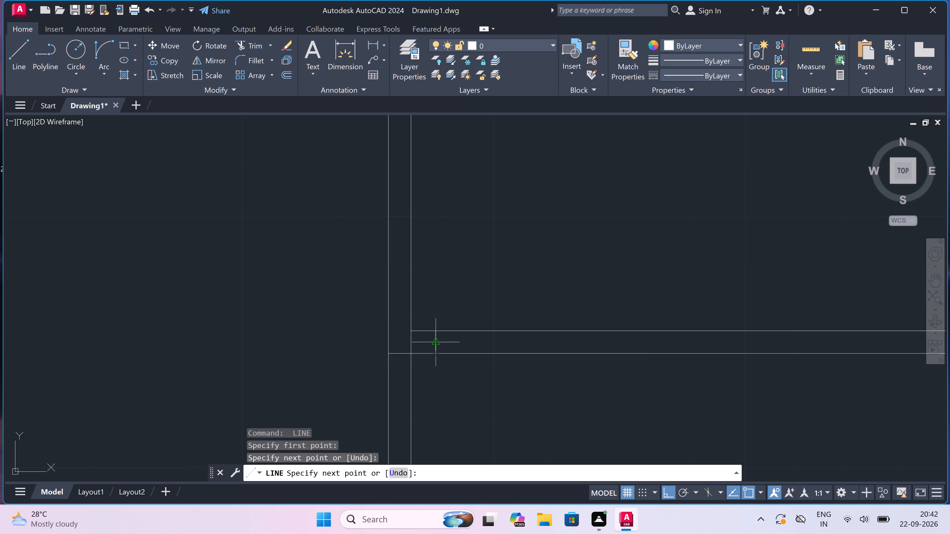
type("2\"")
key("space")
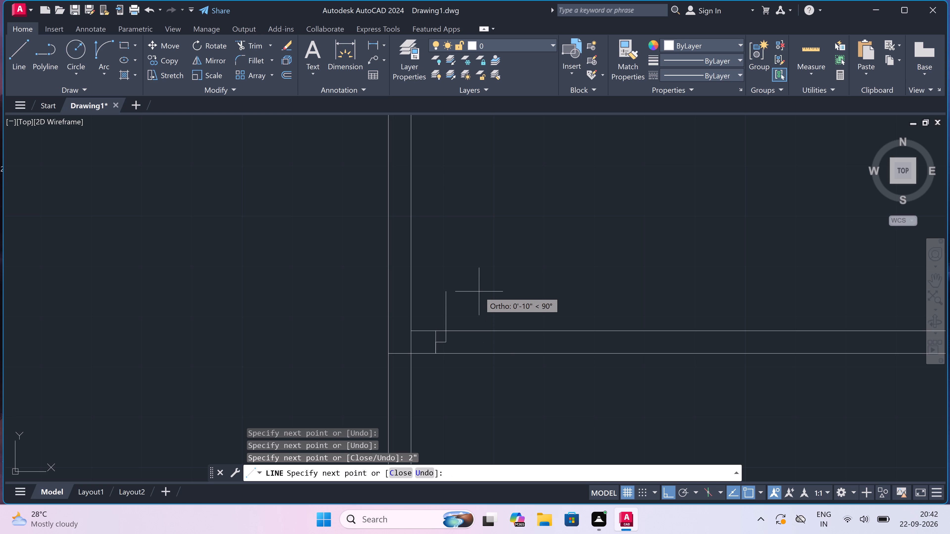
type("3'")
key("space")
key("Escape")
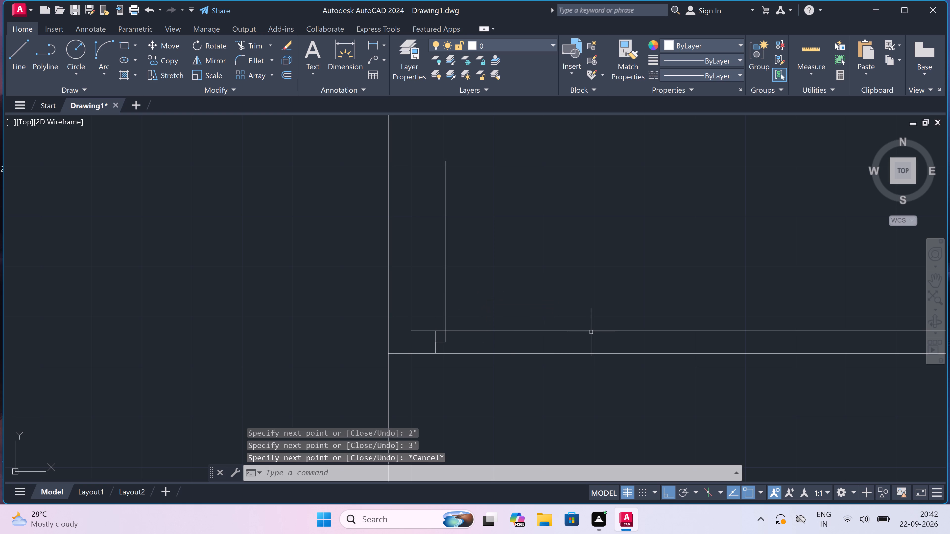
Draw the opposite jamb line across the partition, with a 2" stub from its midpoint pointing back into the doorway.
key("space")
left_click_drag(600, 331, 601, 334)
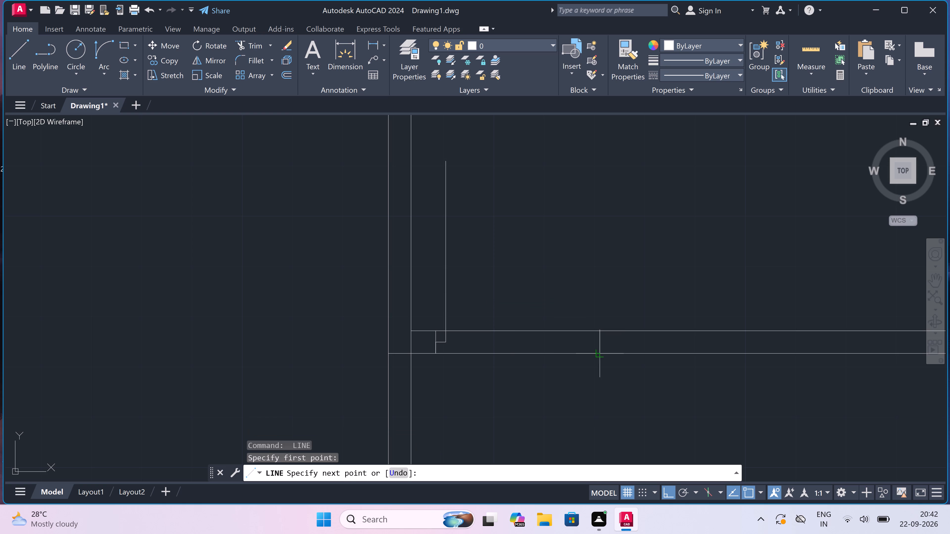
left_click(603, 355)
left_click(603, 345)
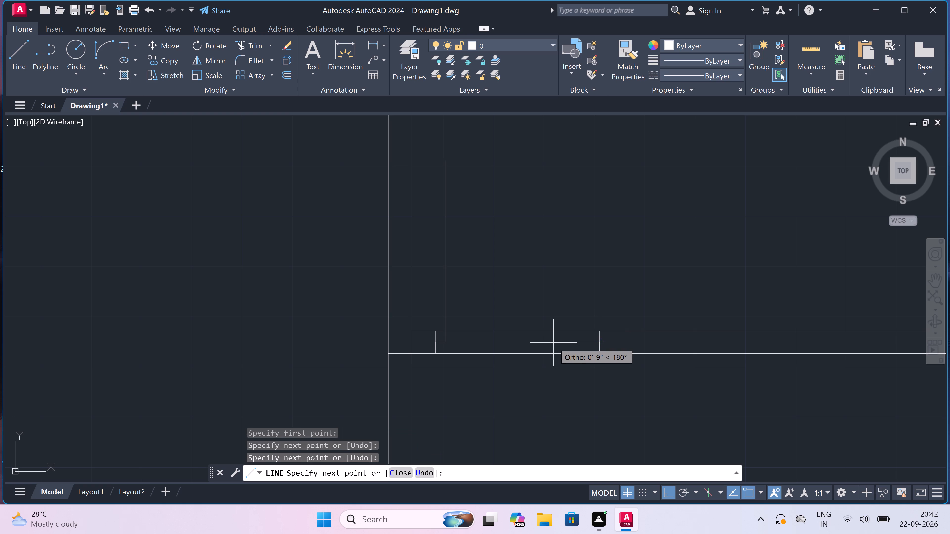
key("2")
key("shift+quotedbl")
key("space")
key("Escape")
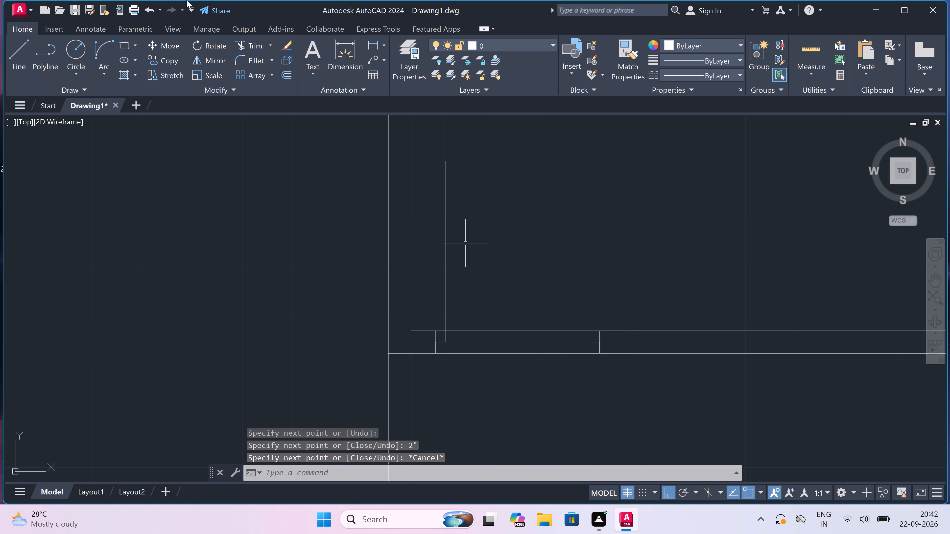
Draw the door swing arc from the top of the leaf to the opposite jamb's stub end, using start, end and direction.
left_click(104, 48)
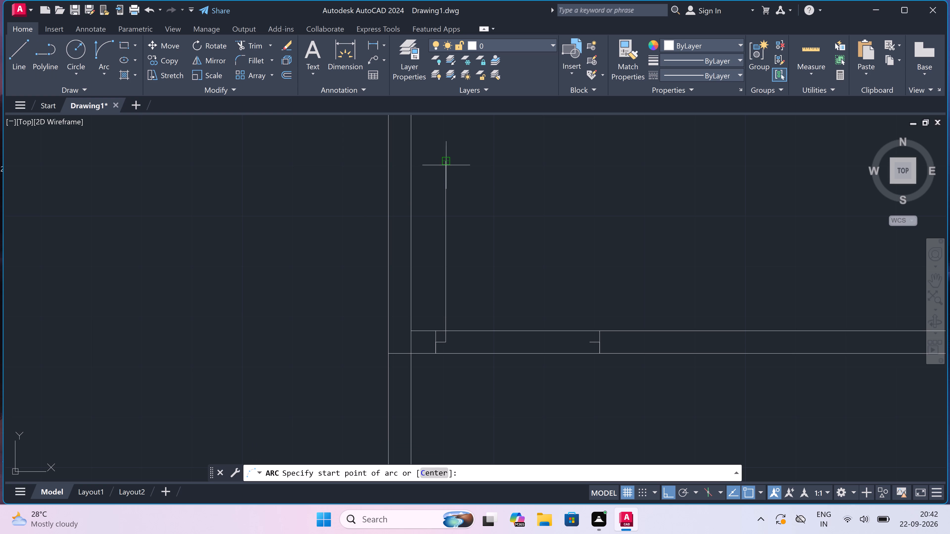
left_click(446, 157)
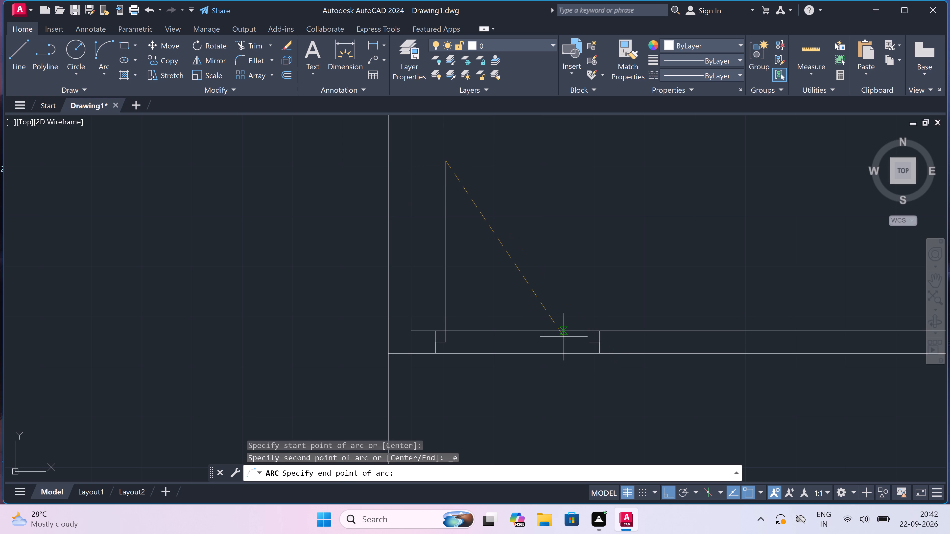
scroll(593, 343, "up", 2)
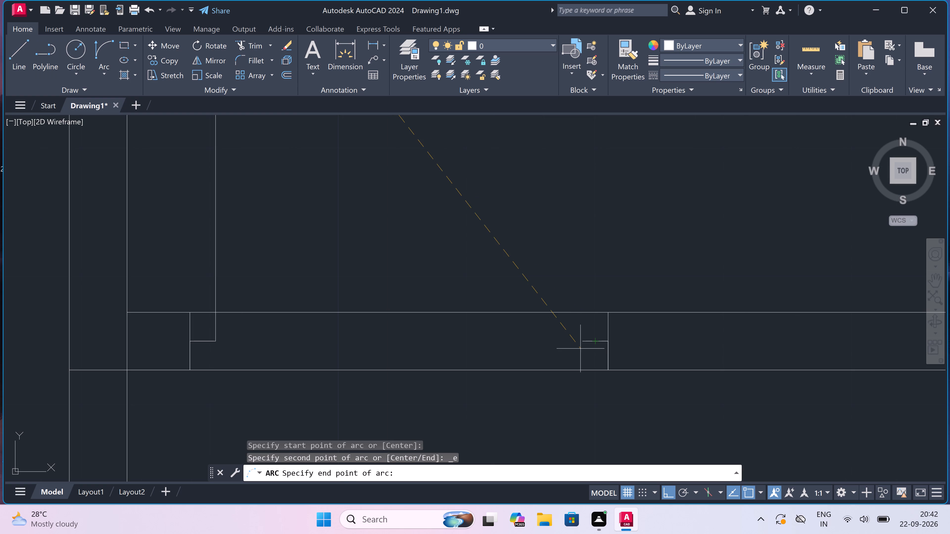
left_click(579, 342)
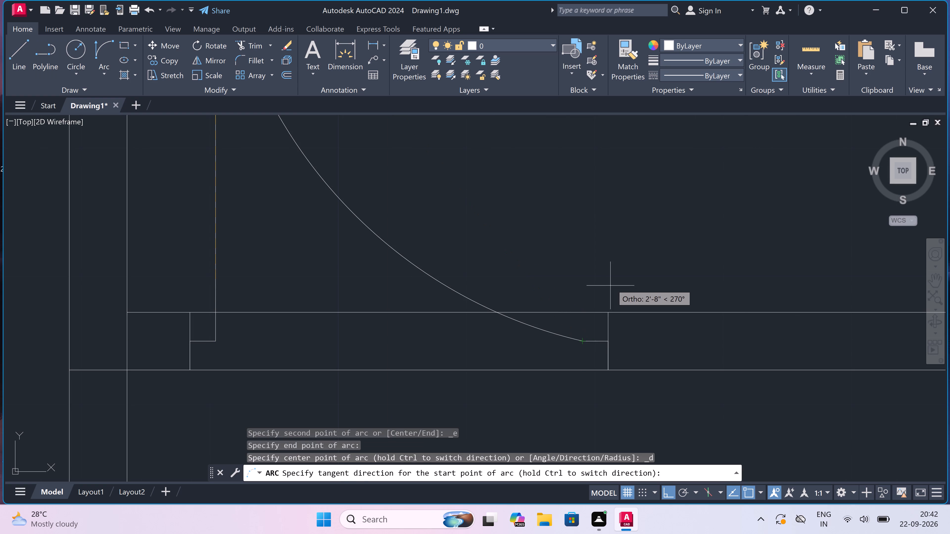
scroll(646, 243, "down", 1)
left_click(646, 243)
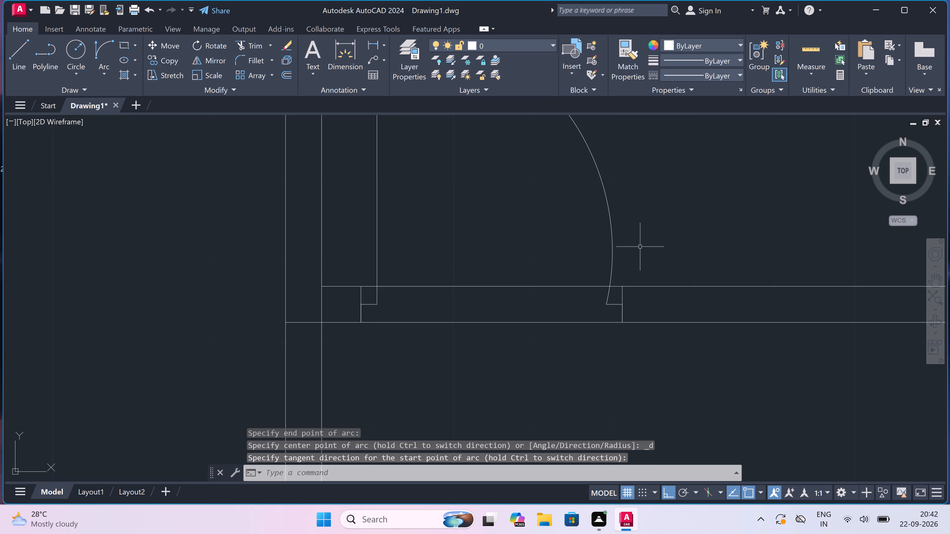
scroll(565, 248, "down", 4)
scroll(543, 258, "up", 3)
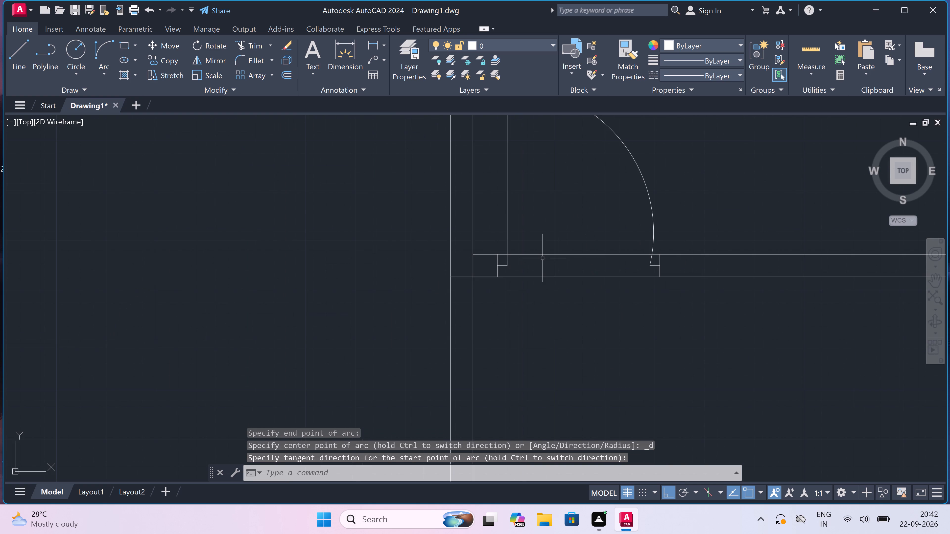
Trim the corridor wall's inner line between the partition lines, and both partition lines across the door opening.
type("tr")
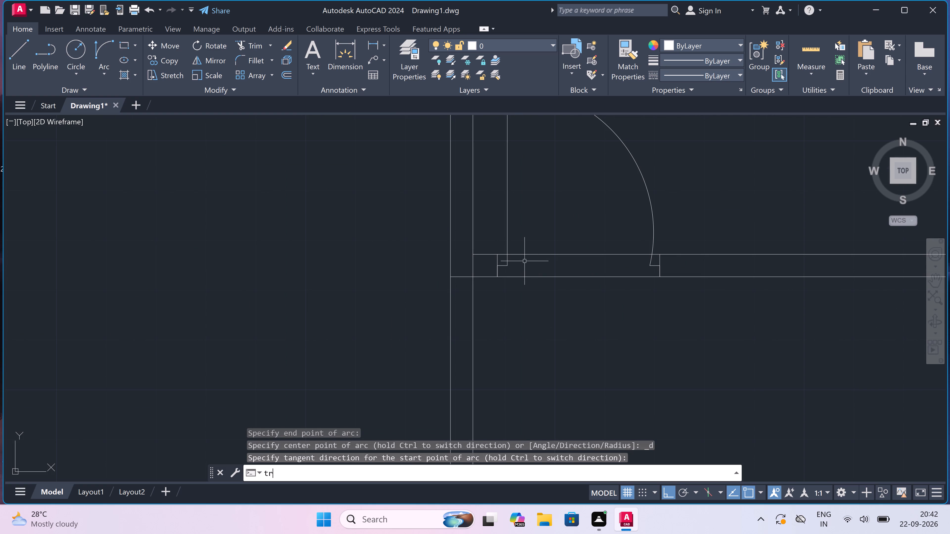
key("space")
left_click_drag(463, 265, 468, 265)
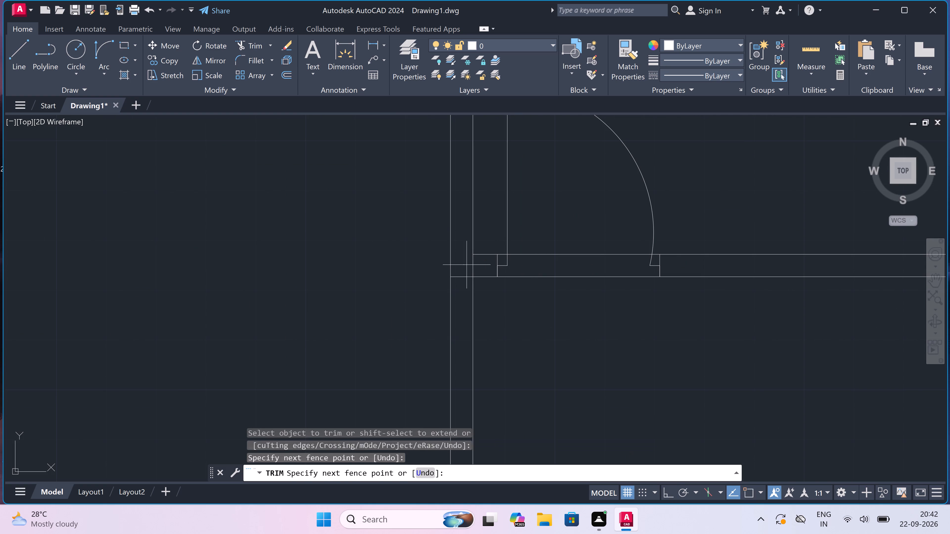
left_click(477, 268)
left_click(465, 266)
scroll(465, 266, "down", 2)
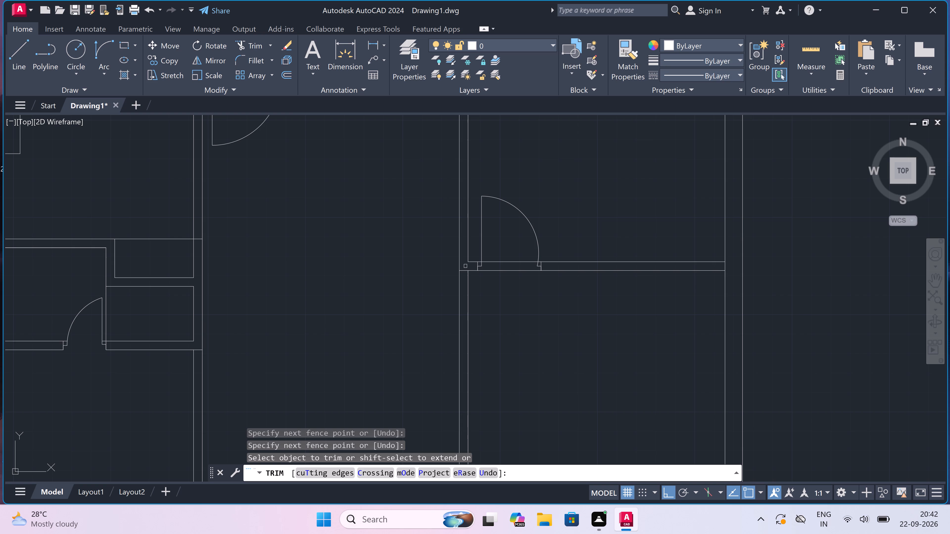
left_click(507, 249)
left_click(507, 315)
scroll(497, 302, "down", 4)
scroll(497, 302, "up", 3)
key("Escape")
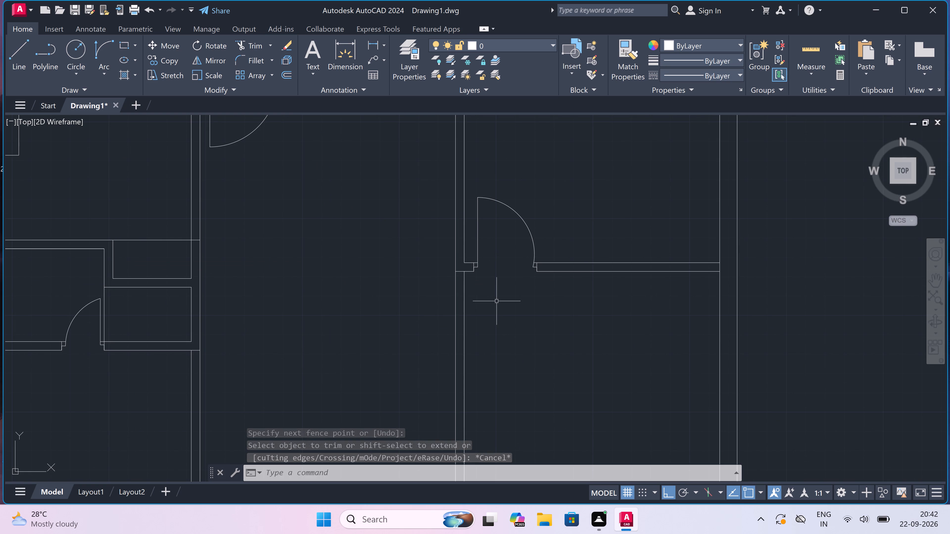
Offset the partition's lower line 4' downward, on the section between the door jamb and the outer wall.
scroll(497, 301, "down", 3)
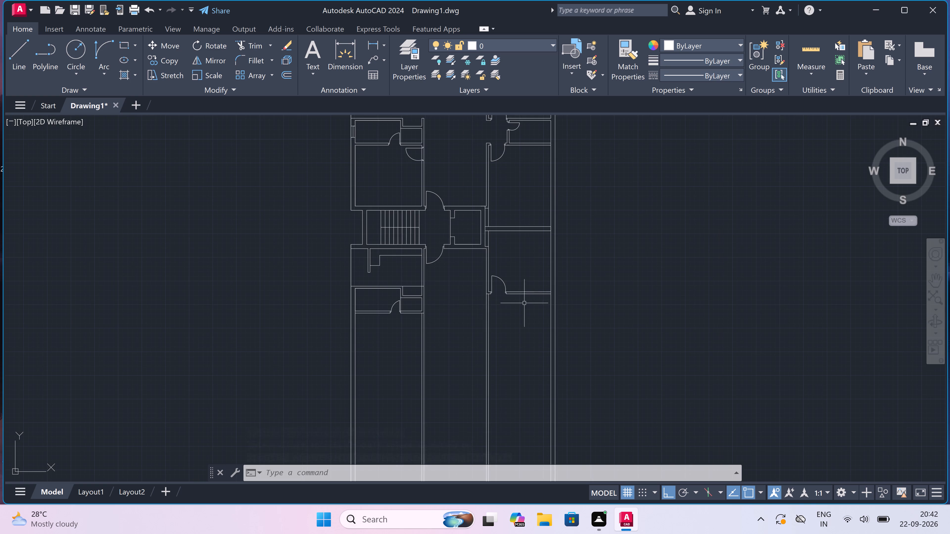
scroll(547, 300, "up", 3)
key("o")
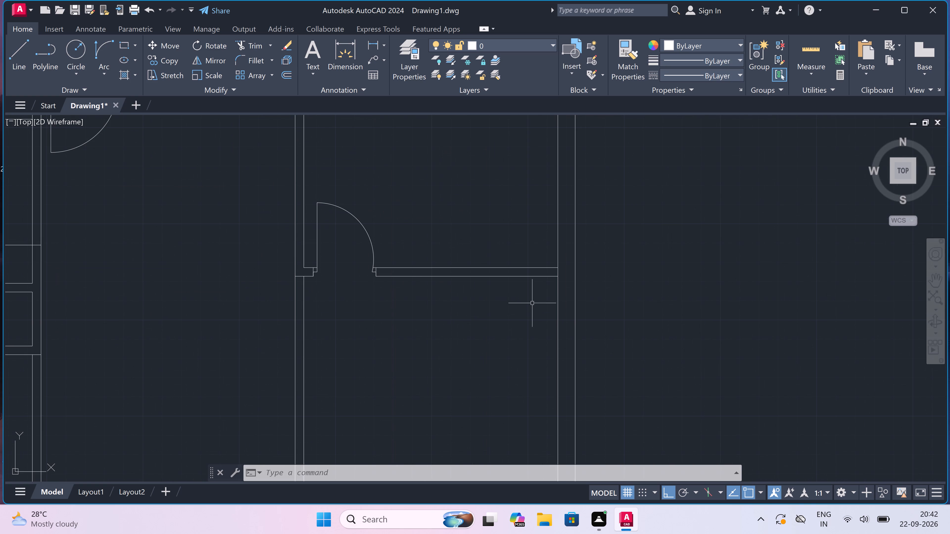
key("space")
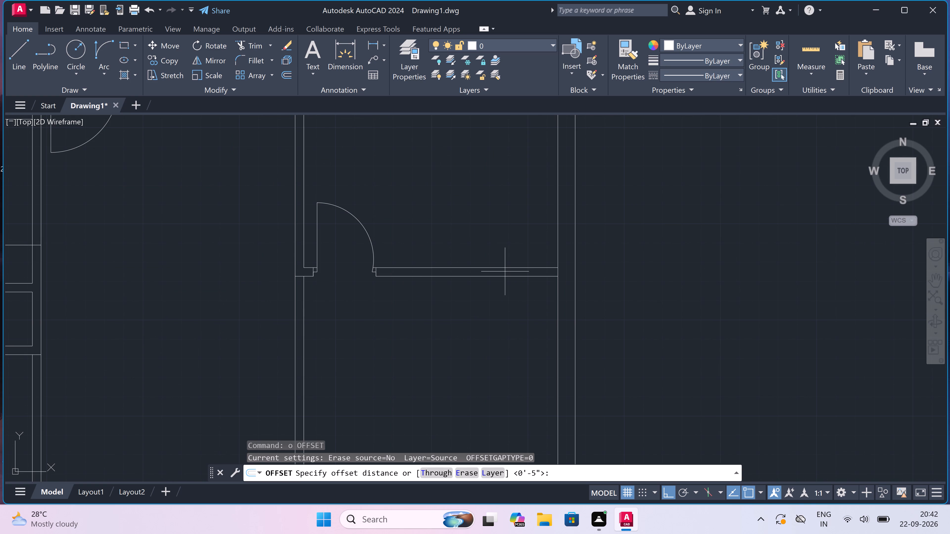
left_click_drag(502, 274, 501, 286)
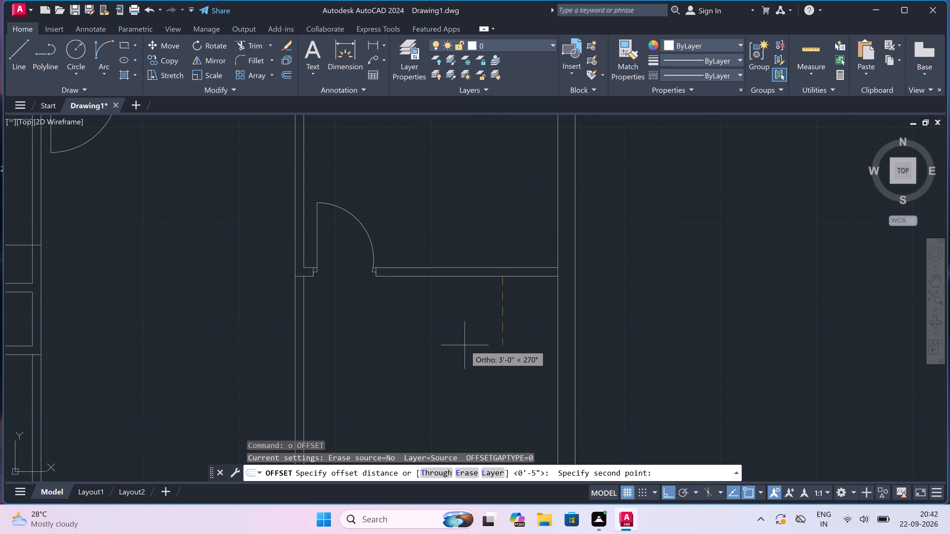
type("4'")
key("space")
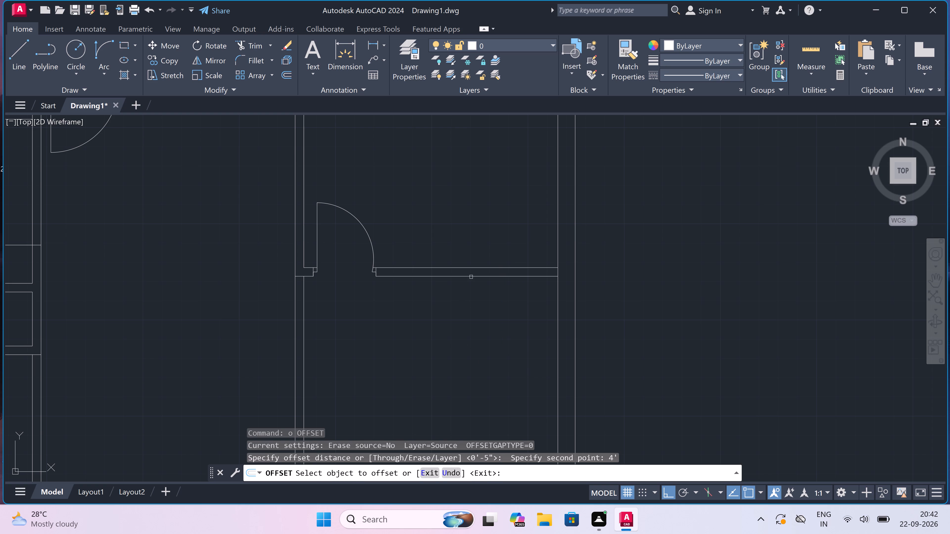
left_click_drag(471, 277, 469, 292)
left_click(467, 306)
key("Escape")
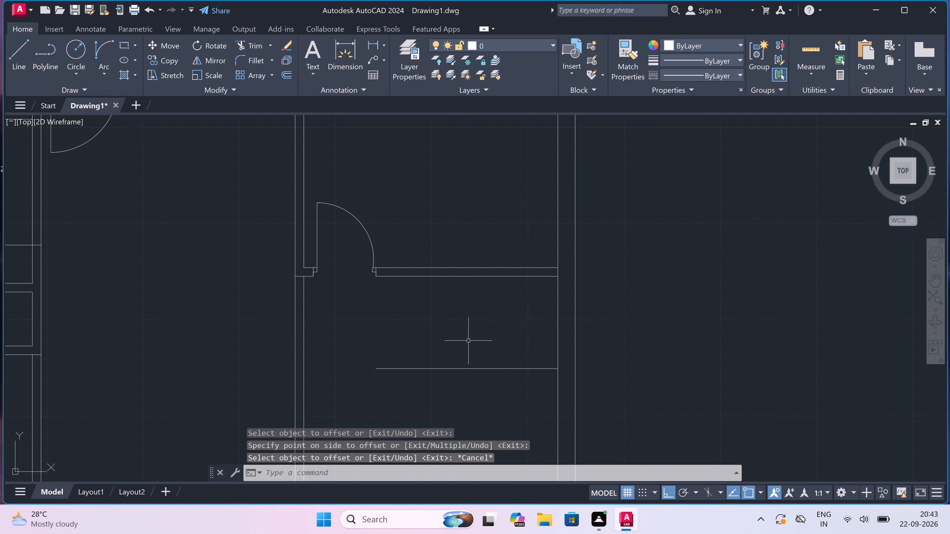
Offset the new horizontal line 4.5" downward to form a second partition wall.
key("space")
left_click_drag(462, 367, 463, 388)
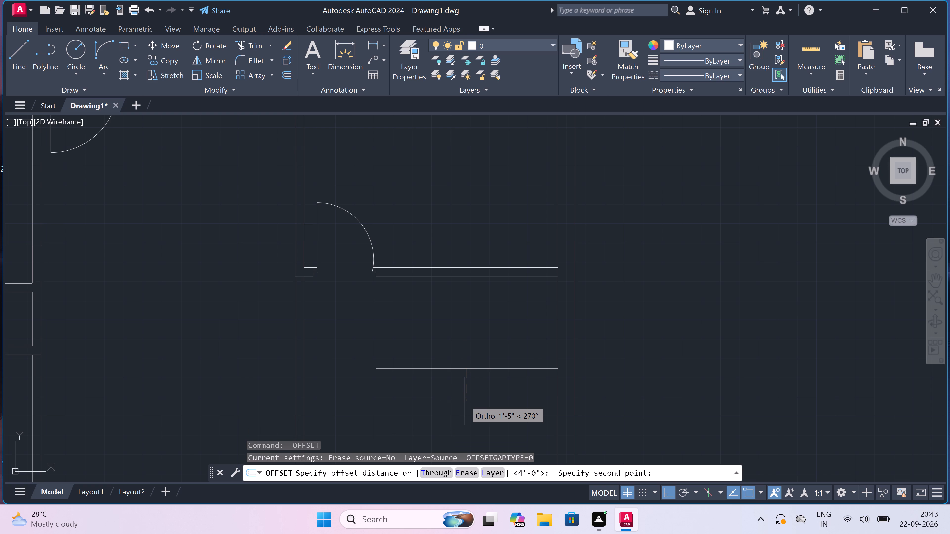
type("4.5")
type("\"")
key("space")
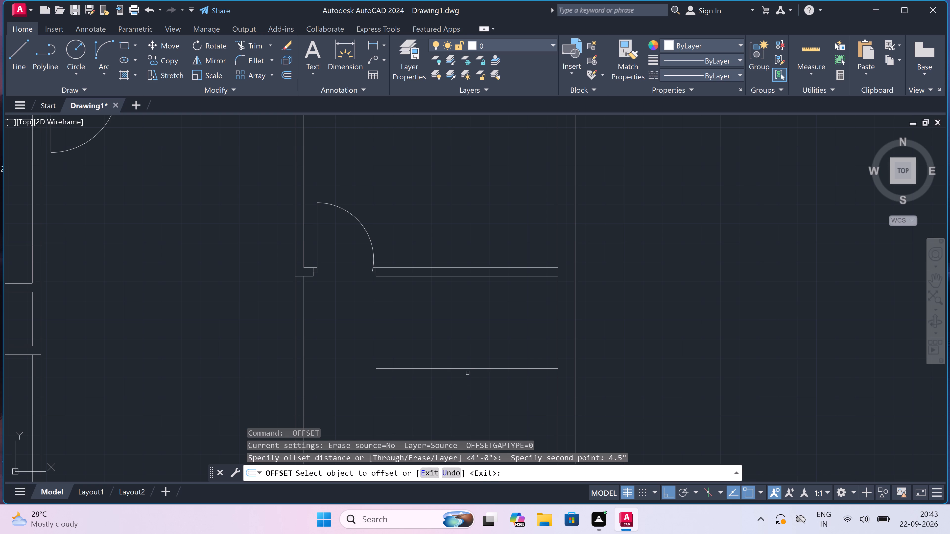
left_click_drag(467, 370, 467, 373)
left_click(465, 384)
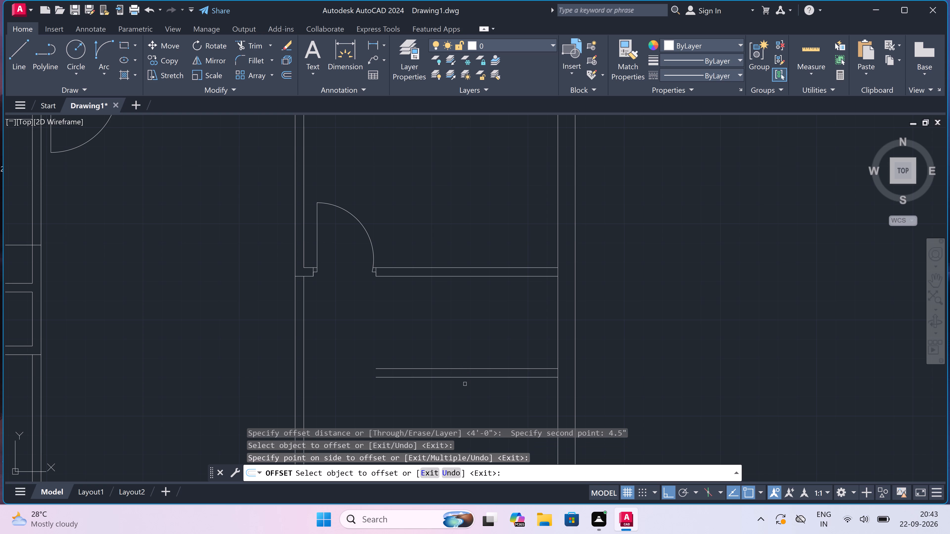
key("Escape")
Draw a line 7'3" inward from the outer wall along the second partition's upper line, continuing up to the upper partition.
type("l")
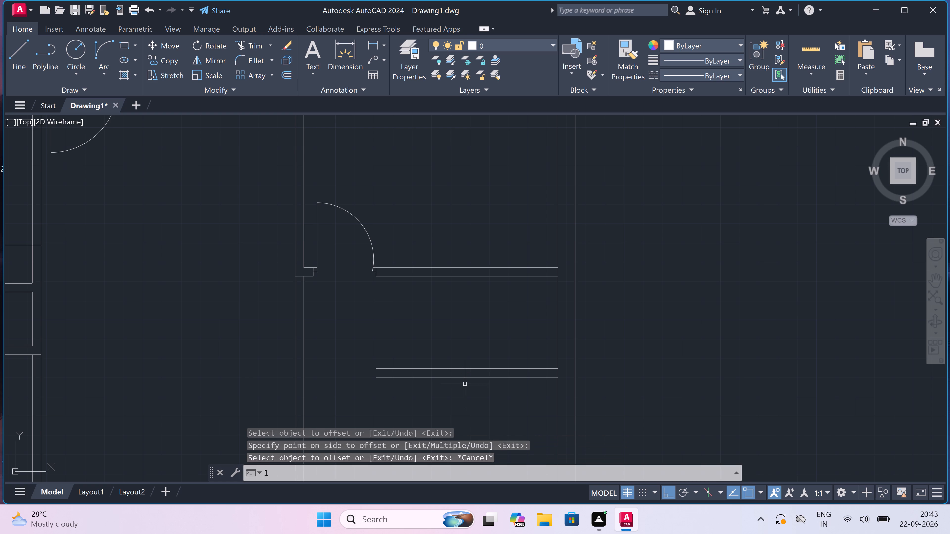
key("space")
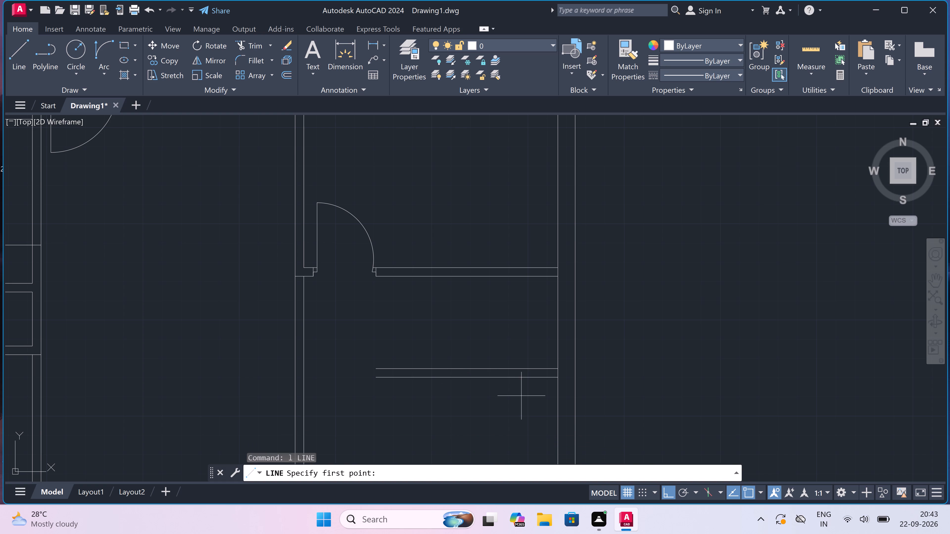
left_click(556, 367)
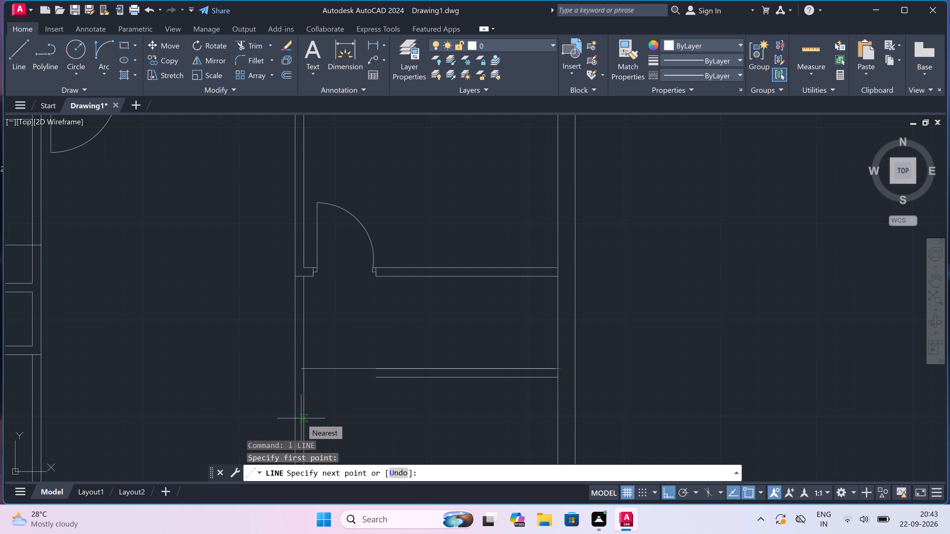
type("7'")
key("3")
type("\"")
key("space")
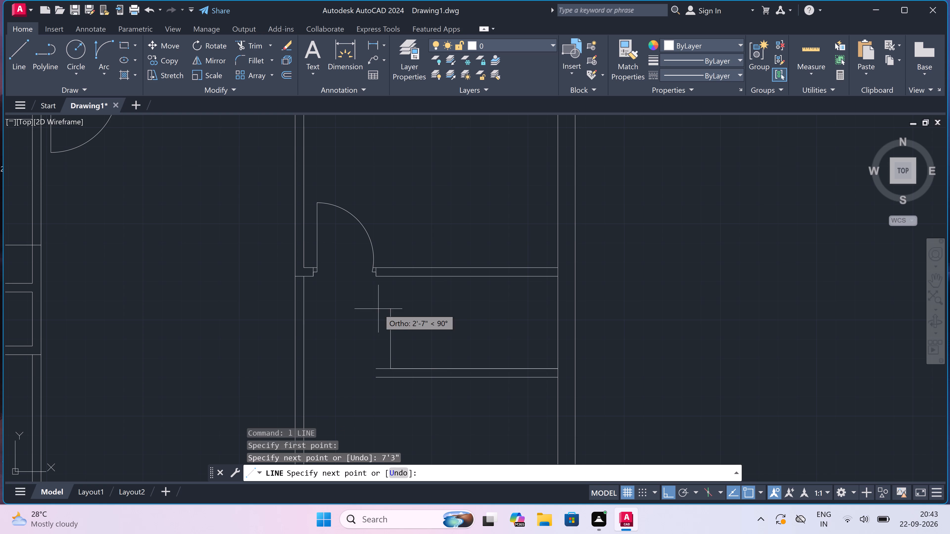
left_click(390, 277)
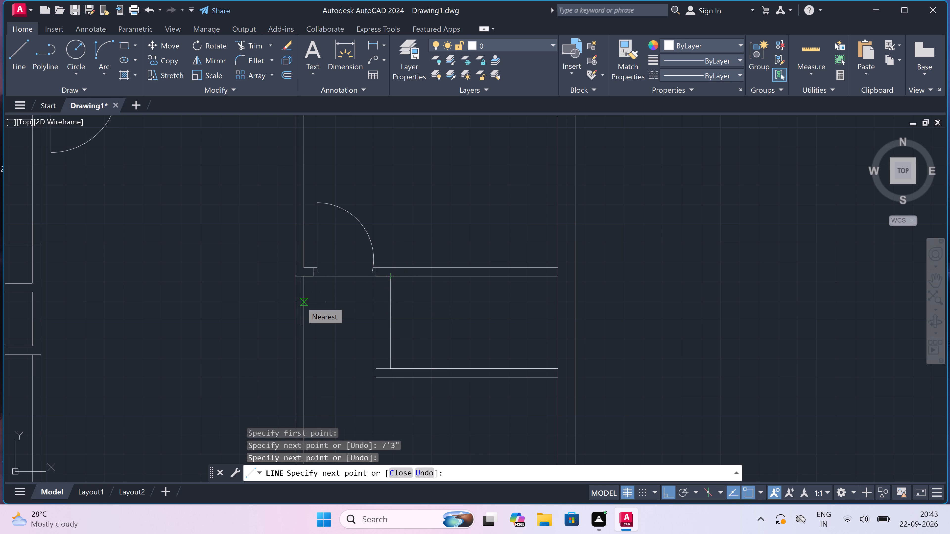
Continue the line 4.5" toward the corridor wall and down to the second partition's lower line, forming a vertical partition.
key("4")
type(".5")
type("\"")
key("space")
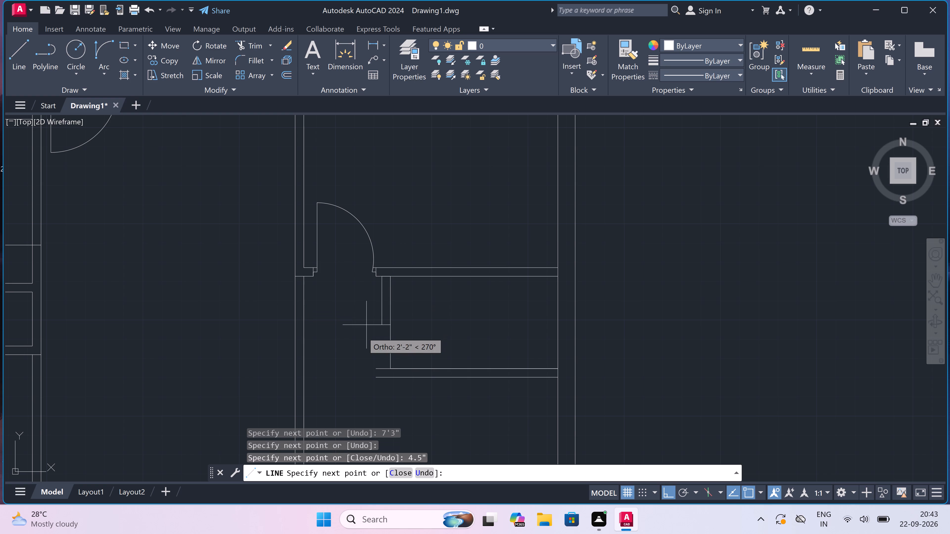
scroll(365, 341, "up", 2)
scroll(389, 385, "down", 3)
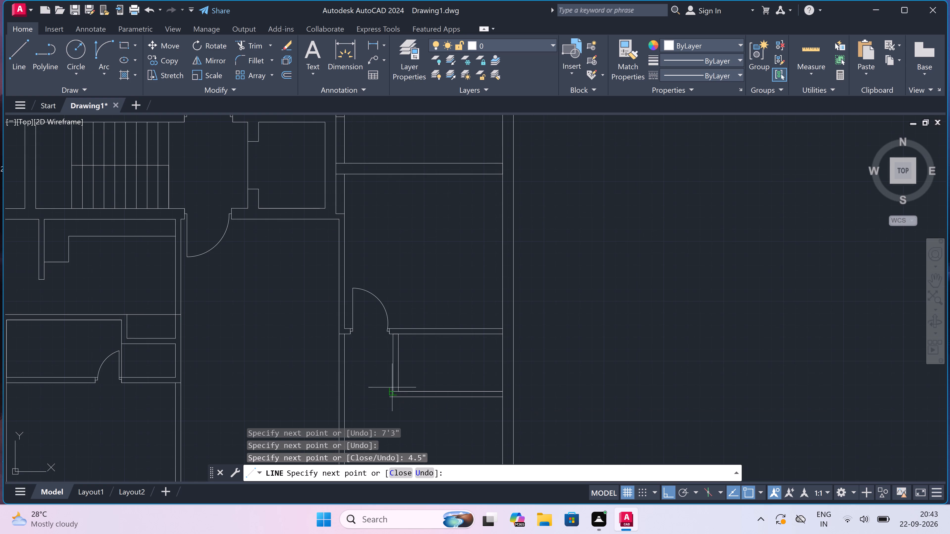
scroll(392, 398, "up", 3)
left_click(392, 392)
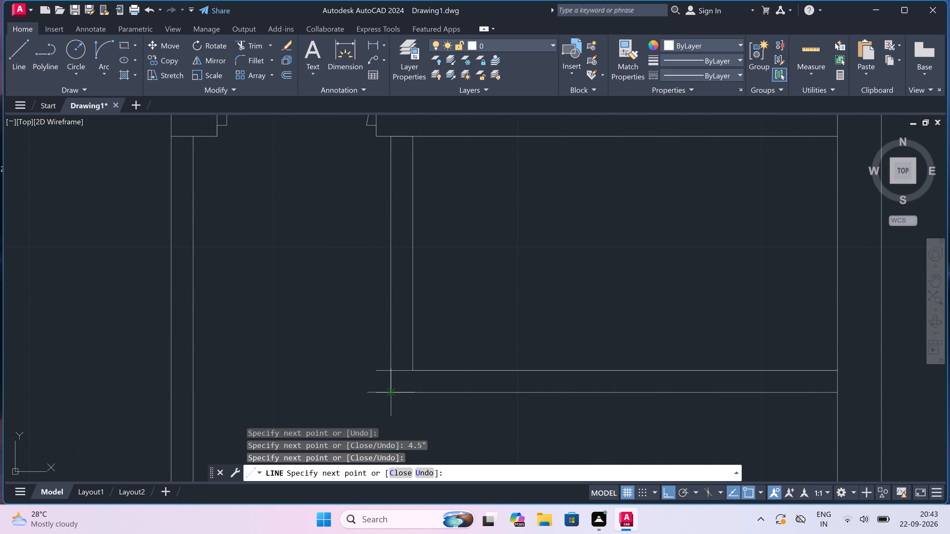
key("Escape")
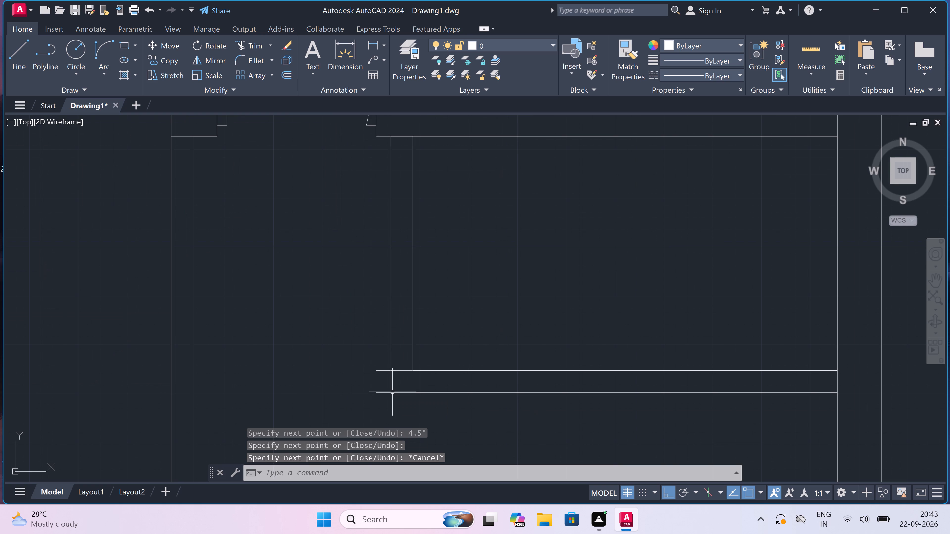
Trim the second partition's overhanging ends and its upper line between the vertical partition lines to clean the lower corner.
type("tr")
key("space")
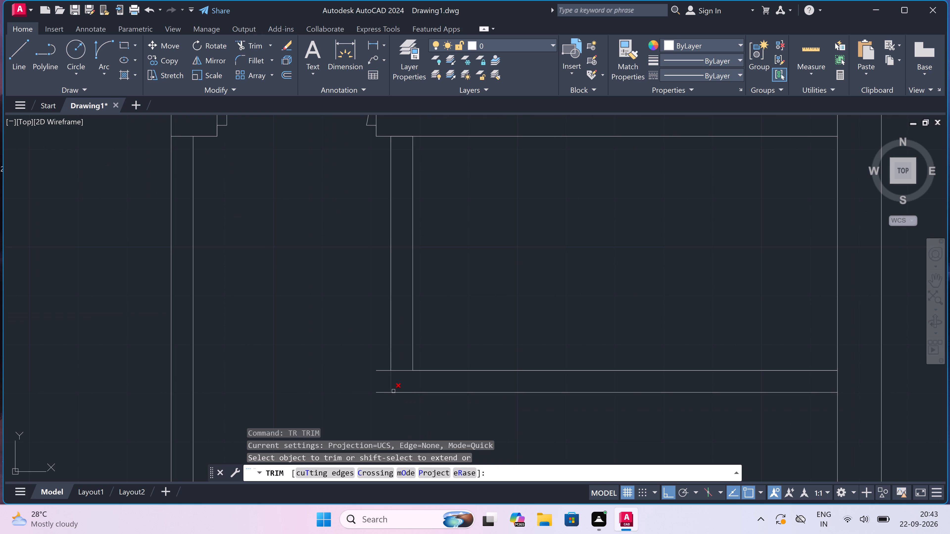
scroll(372, 410, "up", 2)
left_click_drag(405, 379, 405, 371)
left_click(409, 290)
left_click_drag(439, 296, 444, 310)
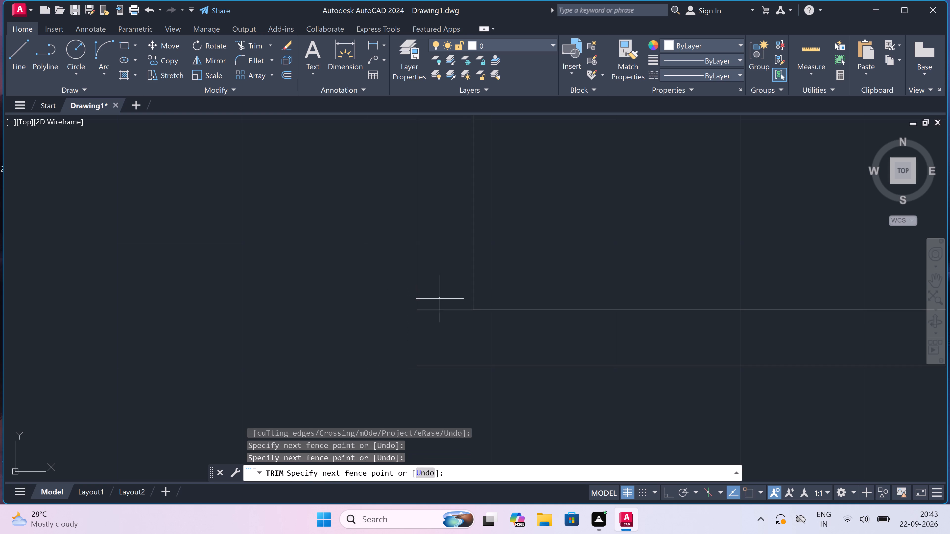
left_click(445, 324)
scroll(445, 324, "down", 5)
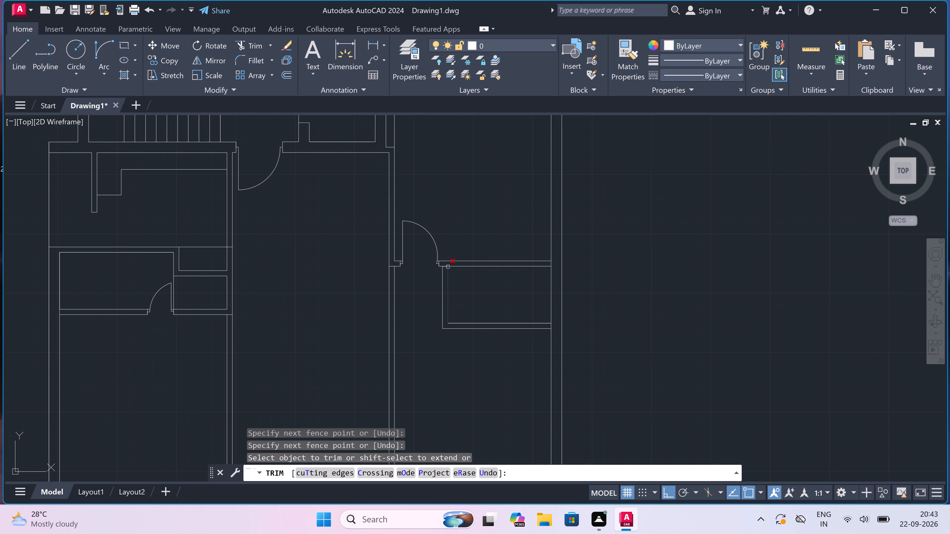
Trim the upper partition's lower line between the two vertical partition lines to open the junction.
scroll(441, 261, "up", 3)
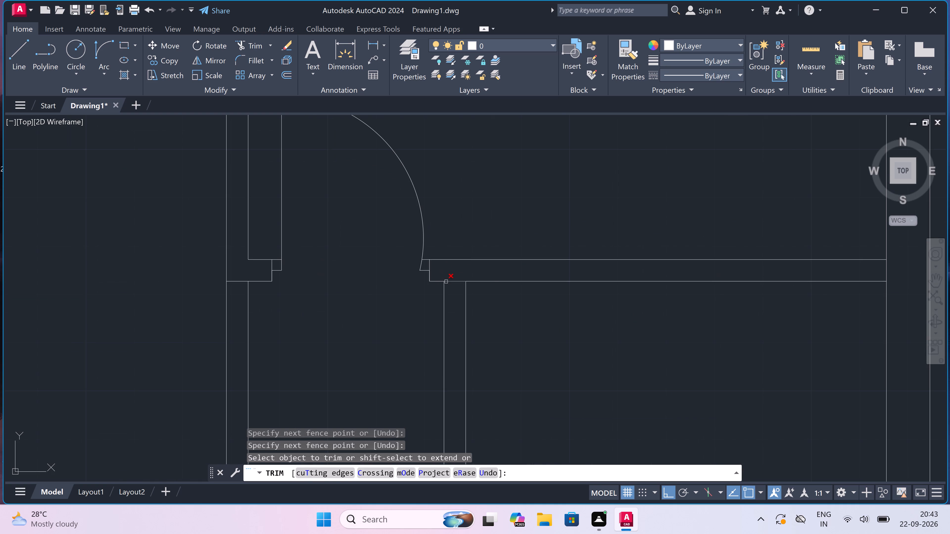
scroll(446, 282, "up", 3)
left_click(446, 282)
left_click(446, 274)
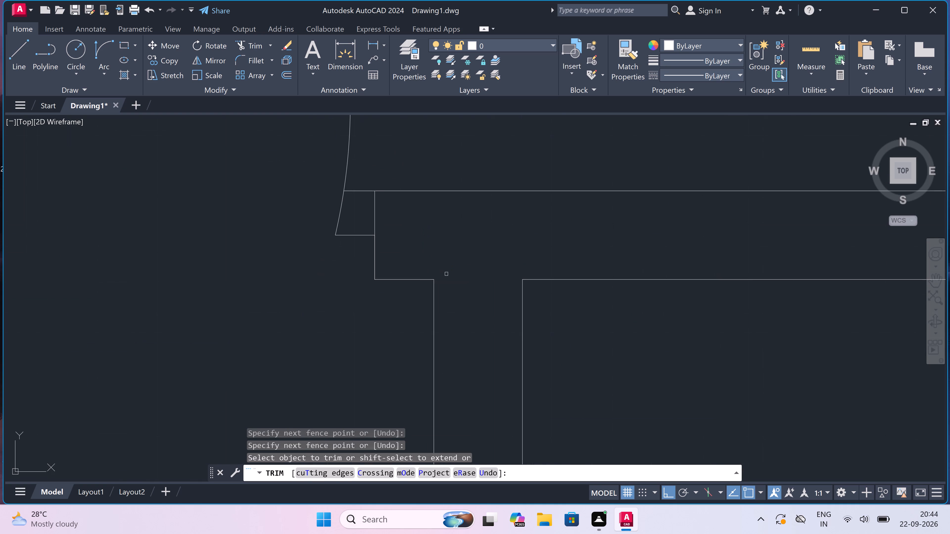
scroll(446, 274, "down", 3)
scroll(447, 273, "up", 3)
scroll(447, 273, "down", 2)
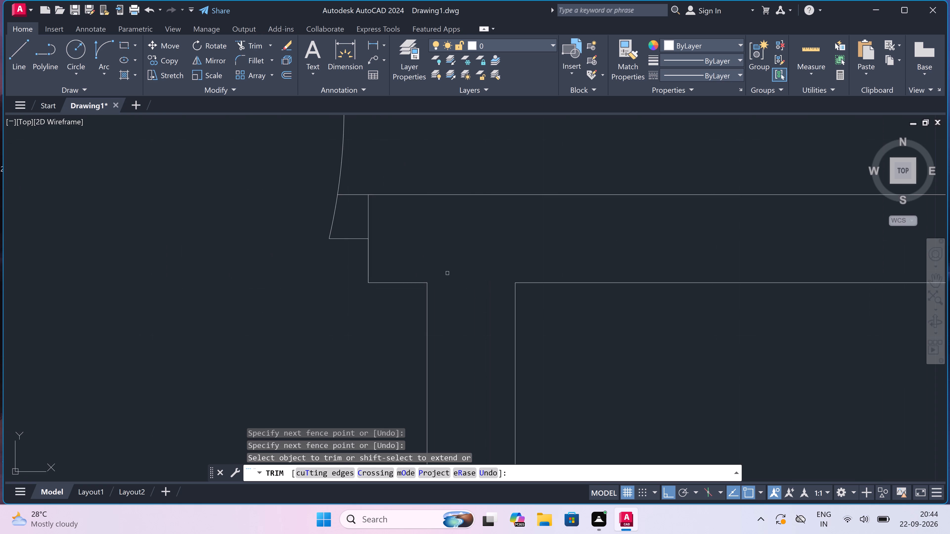
scroll(447, 273, "down", 1)
scroll(437, 295, "up", 3)
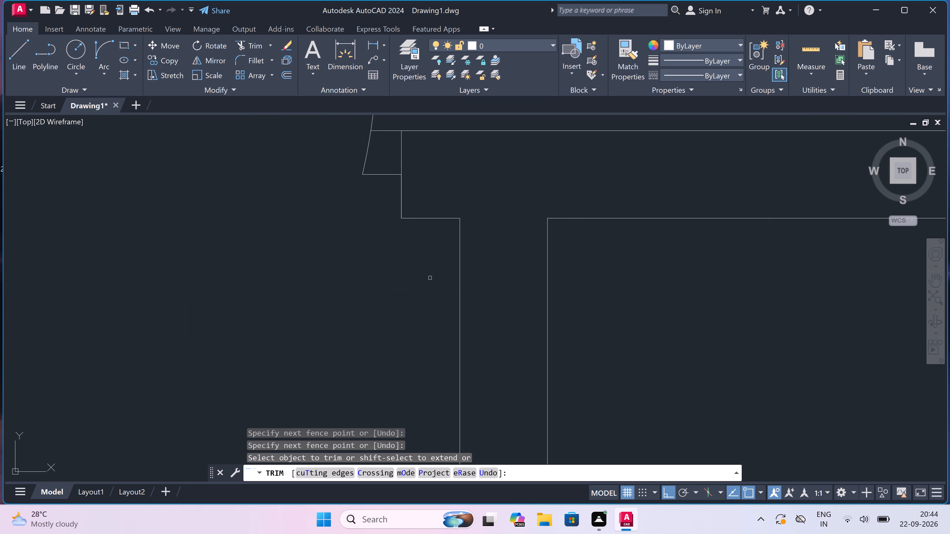
key("Escape")
Draw a door jamb line across the vertical partition just below its upper junction, with a 2" stub downward from its midpoint.
type("l")
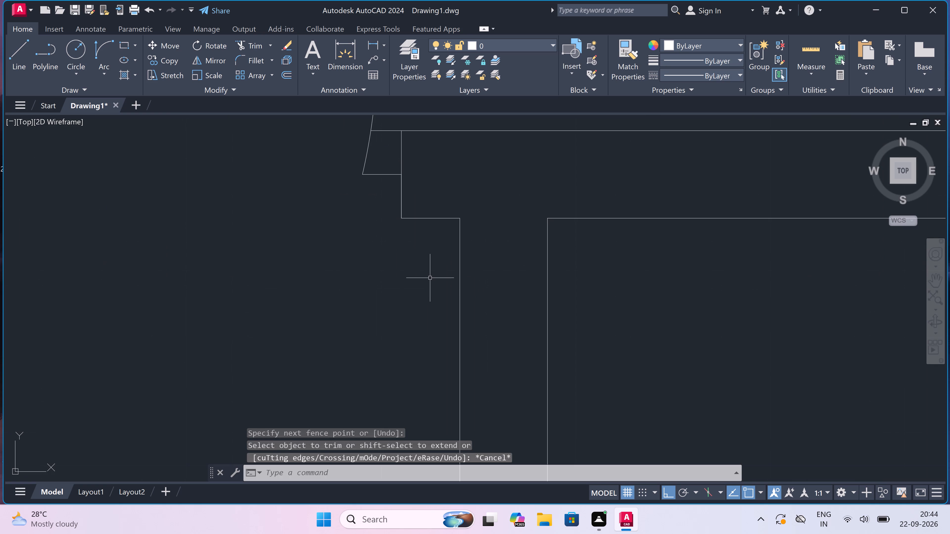
key("space")
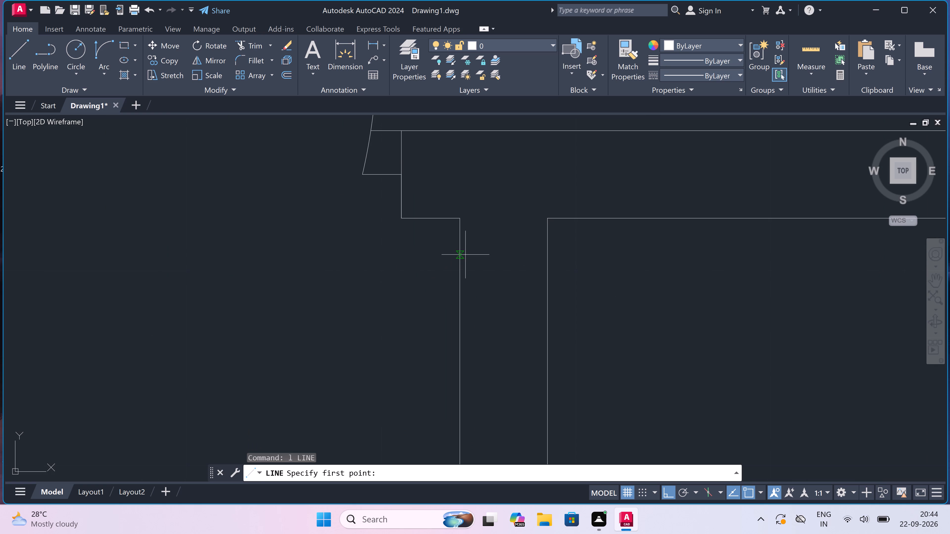
left_click_drag(459, 272, 467, 272)
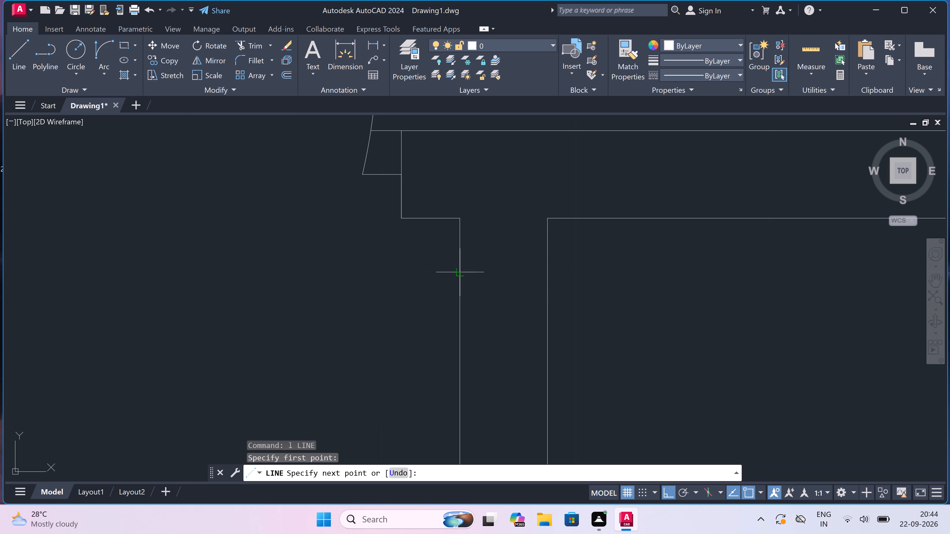
left_click(546, 272)
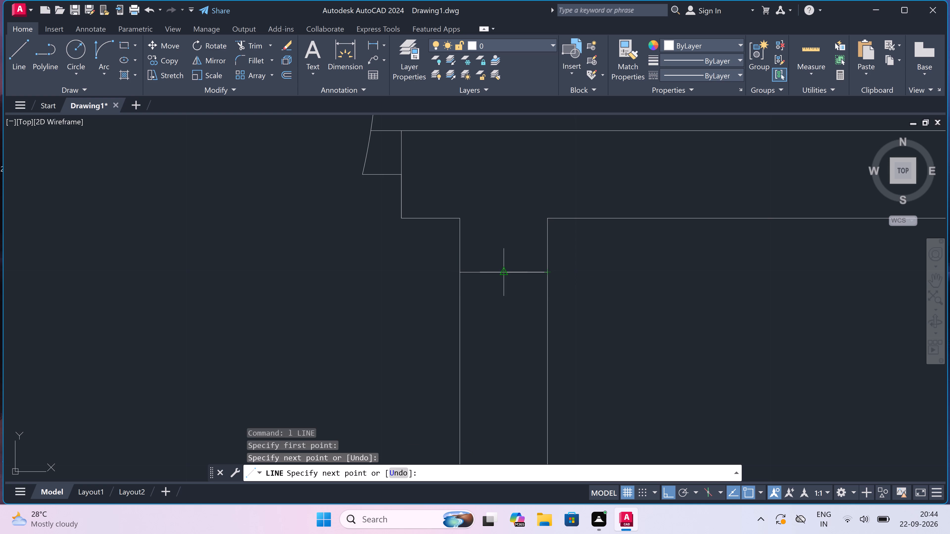
left_click_drag(504, 276, 510, 295)
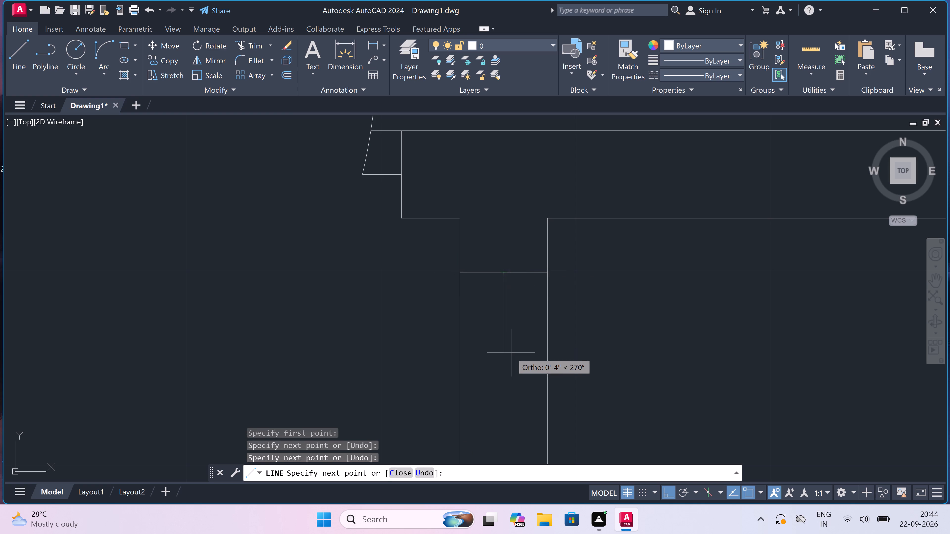
key("2")
type("\"")
key("space")
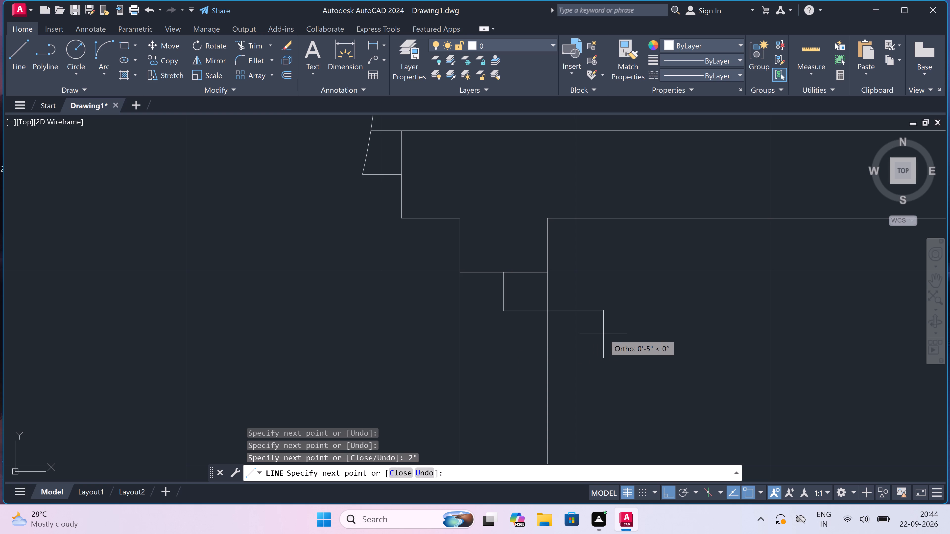
Draw a 2' door leaf horizontally from the stub's end into the small room.
key("2")
type("'")
key("space")
scroll(603, 334, "down", 5)
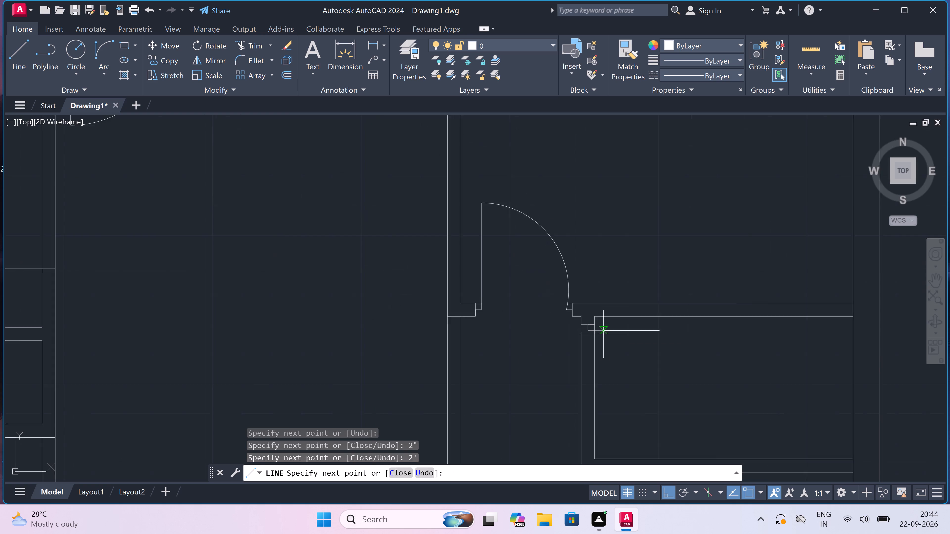
scroll(603, 334, "down", 1)
scroll(620, 353, "up", 3)
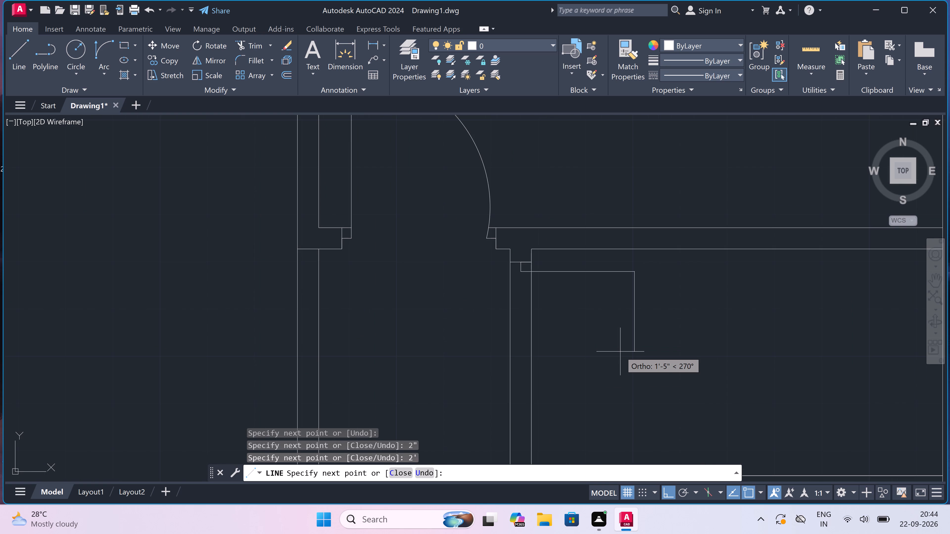
key("Escape")
Draw the lower door jamb line across the vertical partition, with a 2" stub upward from its midpoint.
key("space")
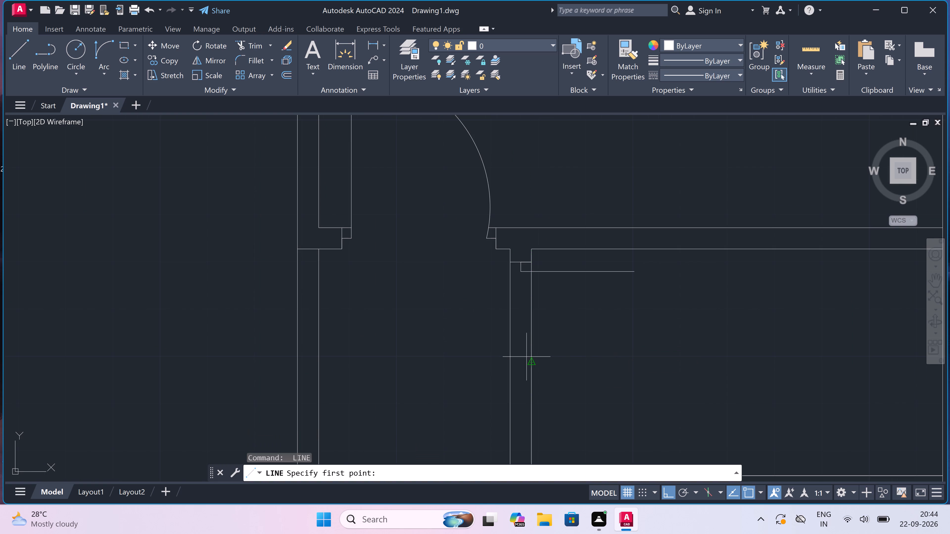
scroll(531, 365, "up", 1)
left_click(531, 363)
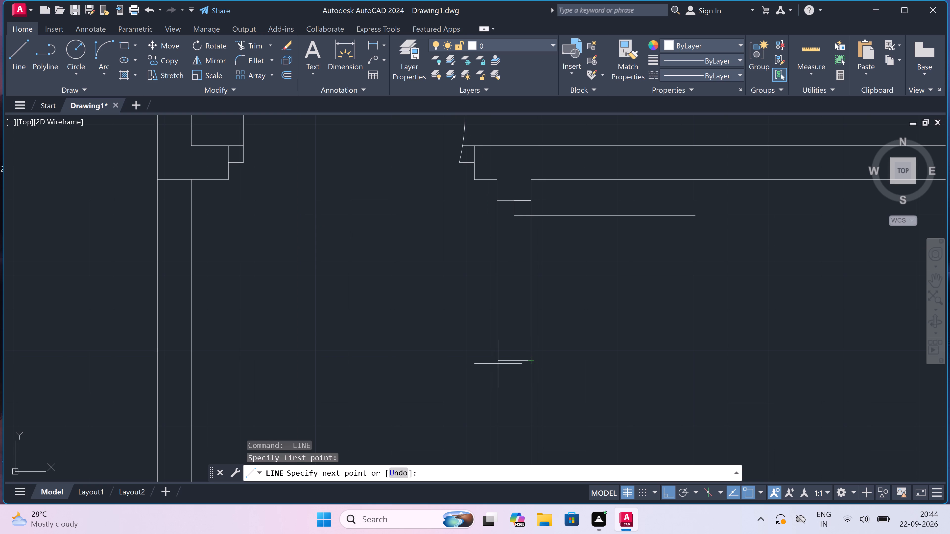
left_click(500, 359)
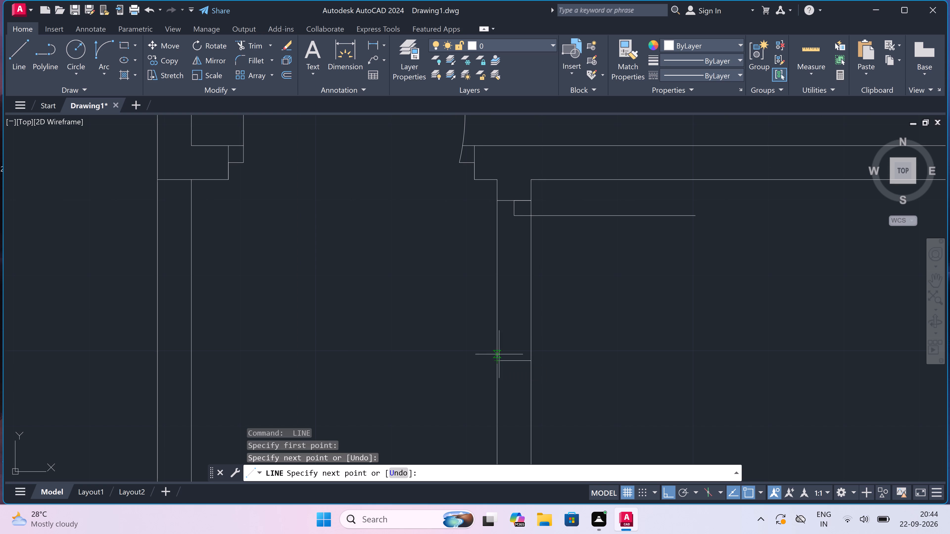
left_click(512, 360)
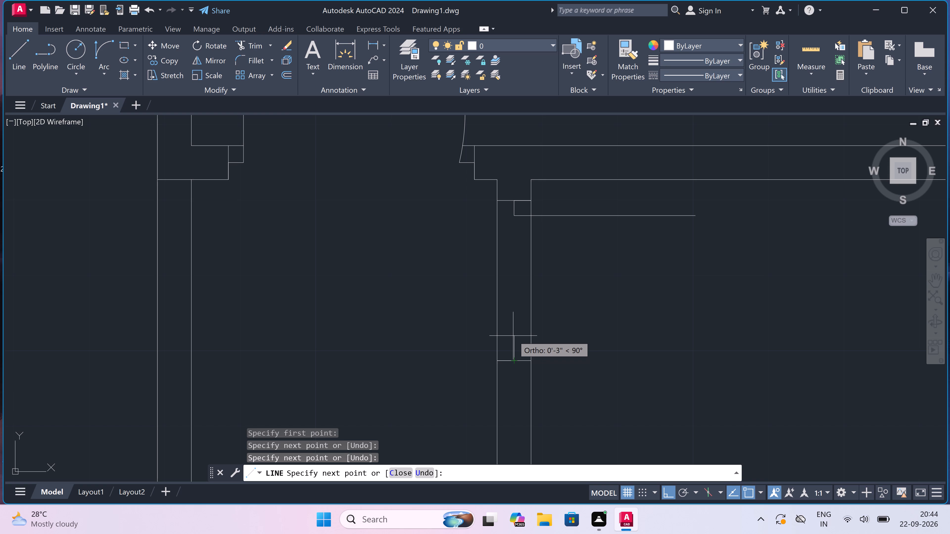
key("2")
type("\"")
key("space")
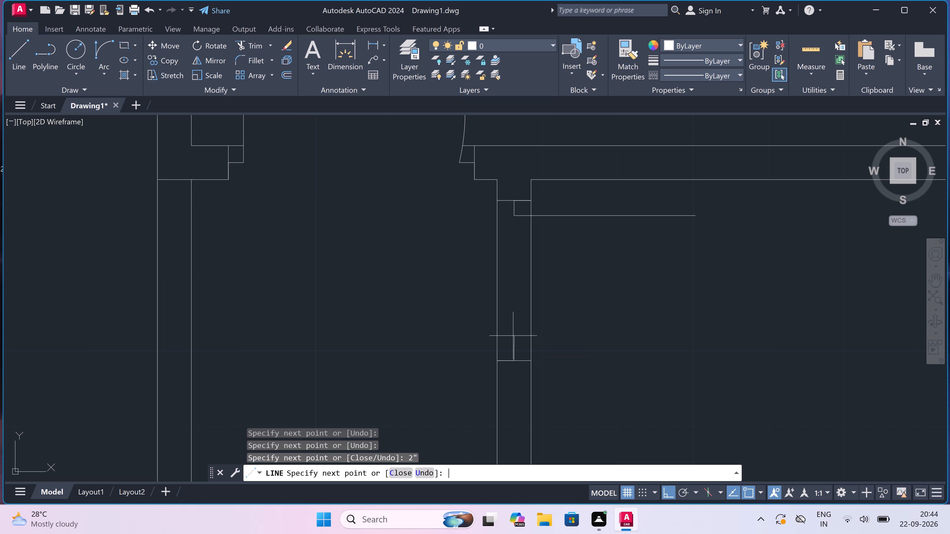
key("Escape")
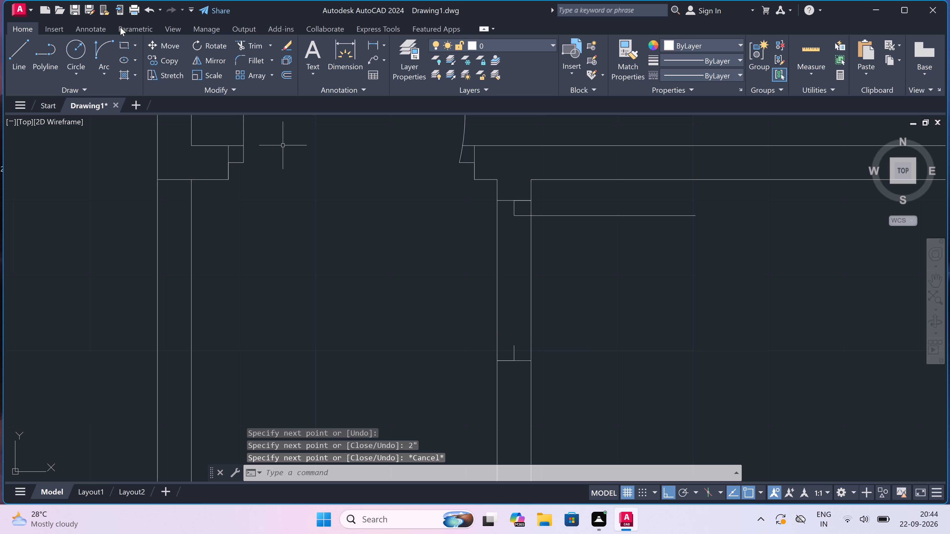
Draw the door swing arc from the free end of the horizontal leaf to the lower stub's end, bulging into the small room.
left_click(112, 40)
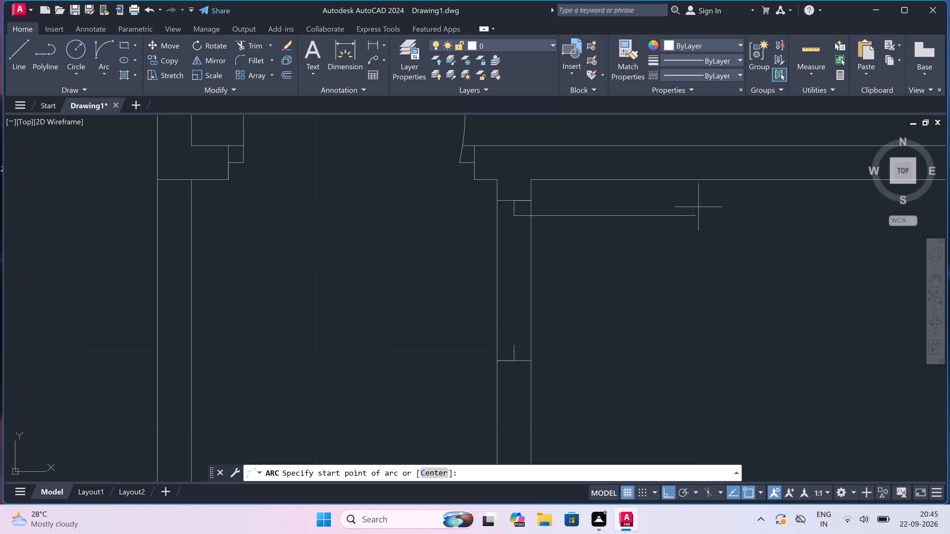
left_click_drag(695, 216, 685, 229)
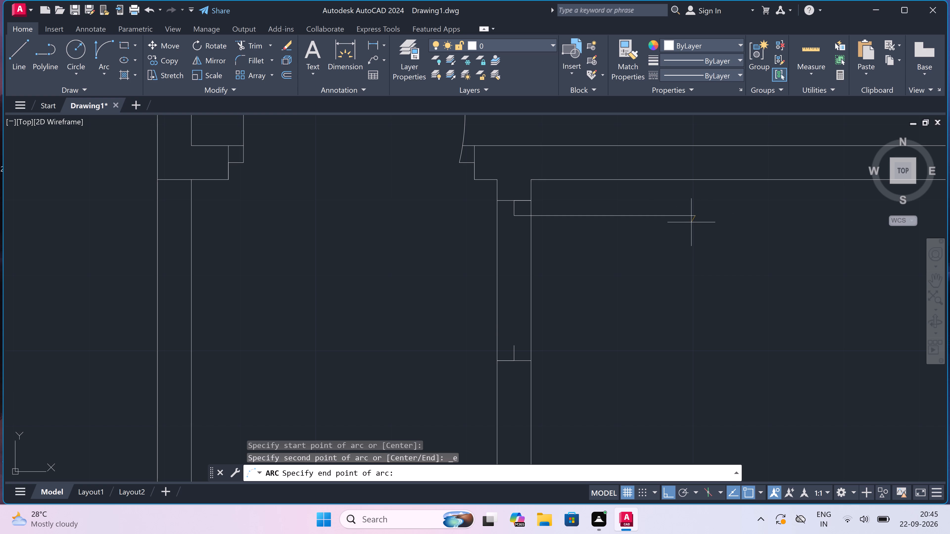
left_click(515, 347)
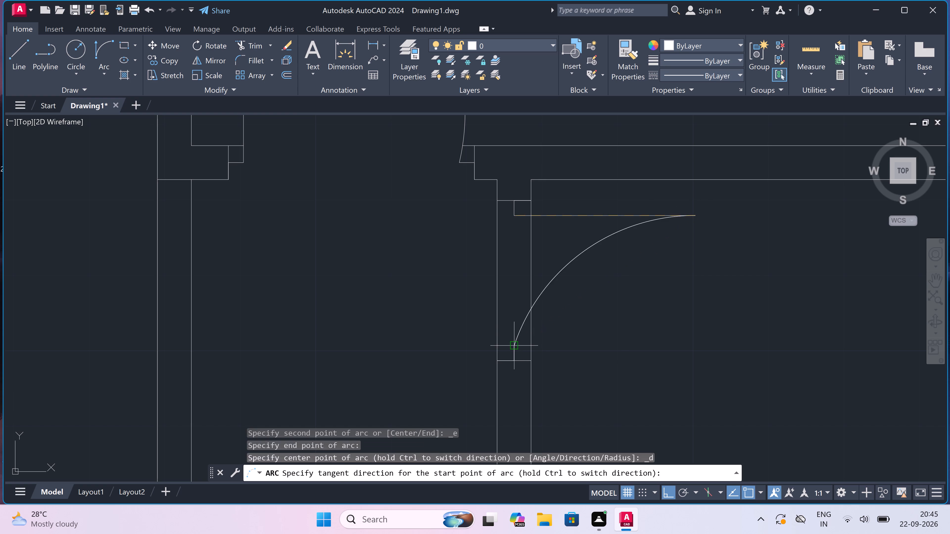
left_click(621, 352)
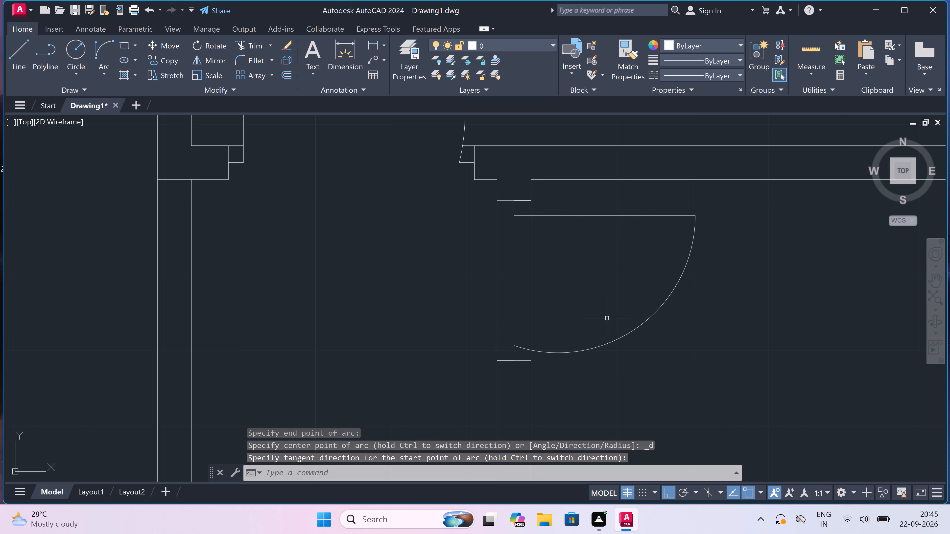
Trim both vertical partition lines between the two jambs to open the small room's doorway.
type("tr")
key("space")
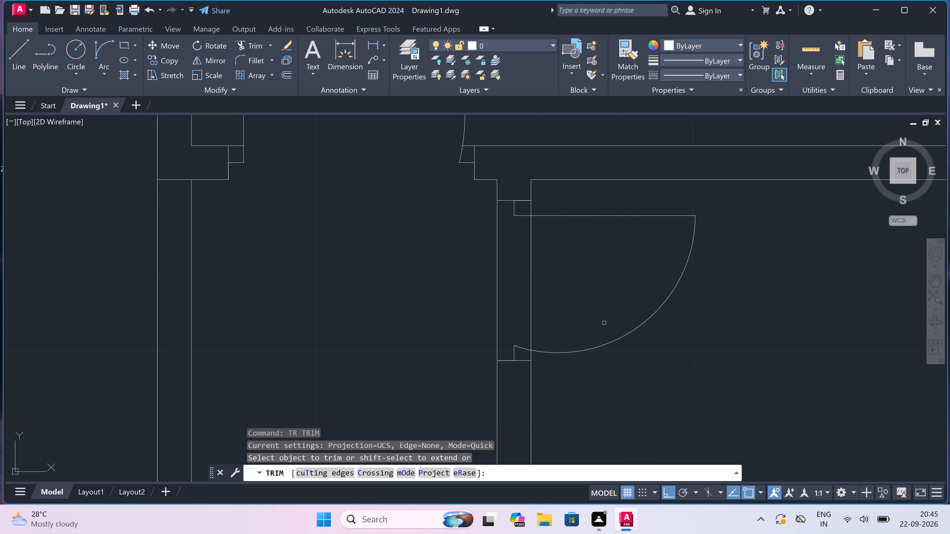
left_click_drag(602, 316, 599, 315)
left_click(441, 304)
scroll(492, 304, "down", 5)
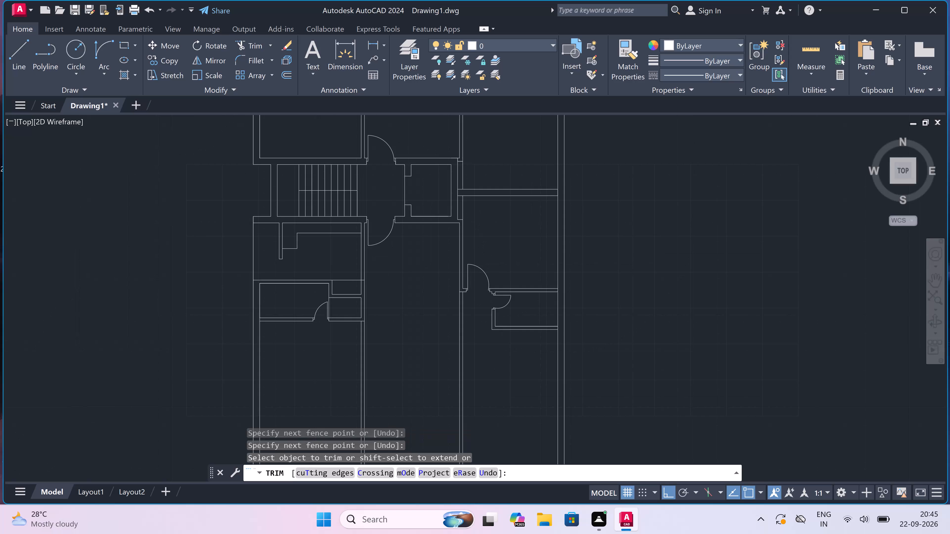
scroll(492, 303, "up", 5)
scroll(492, 303, "down", 7)
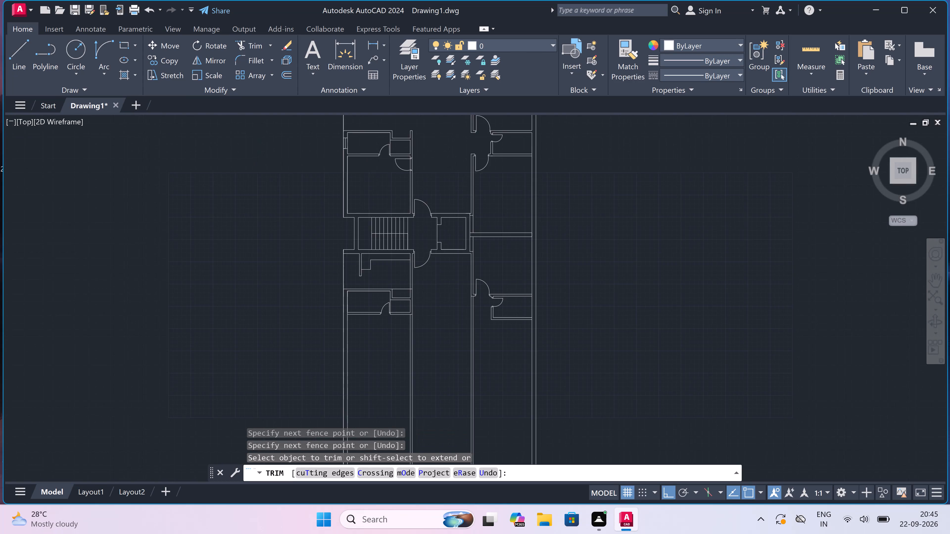
scroll(497, 334, "up", 3)
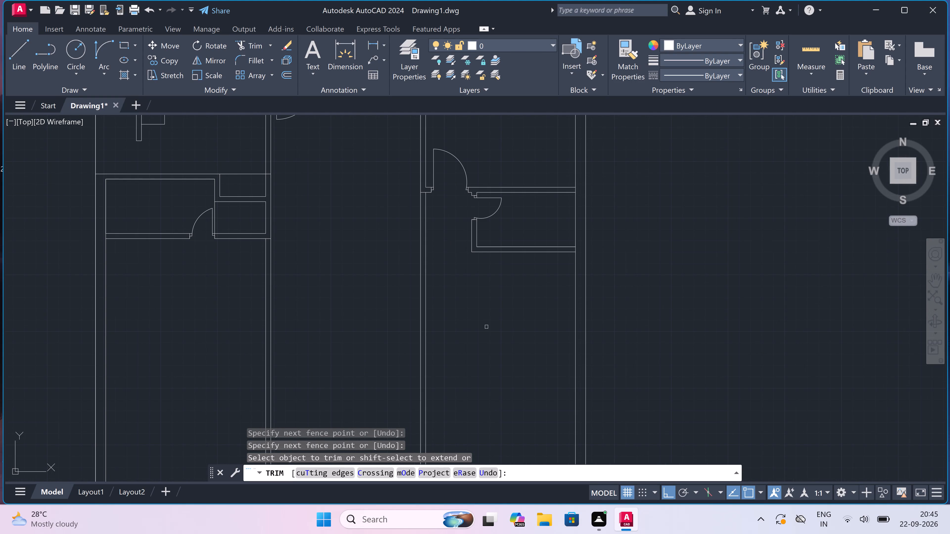
scroll(459, 314, "up", 1)
left_click(453, 311)
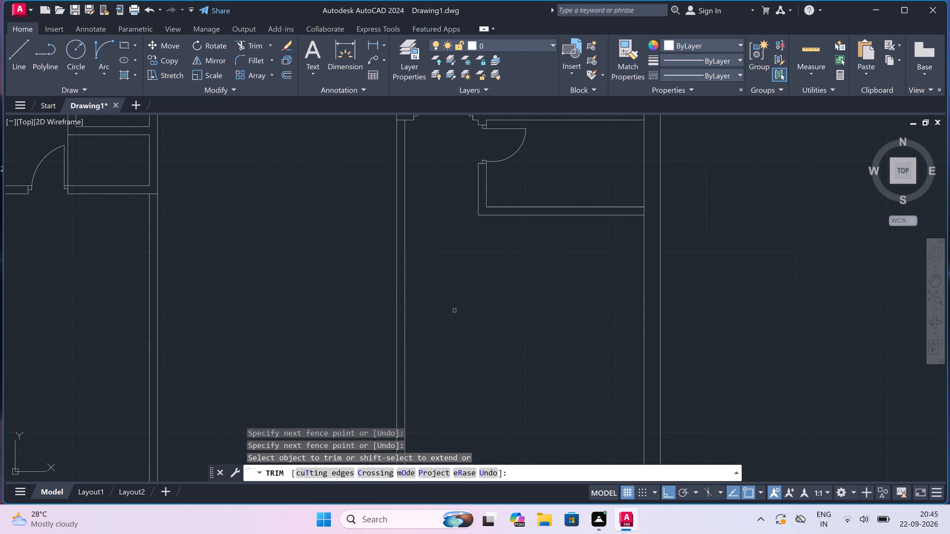
left_click(458, 294)
scroll(459, 294, "down", 4)
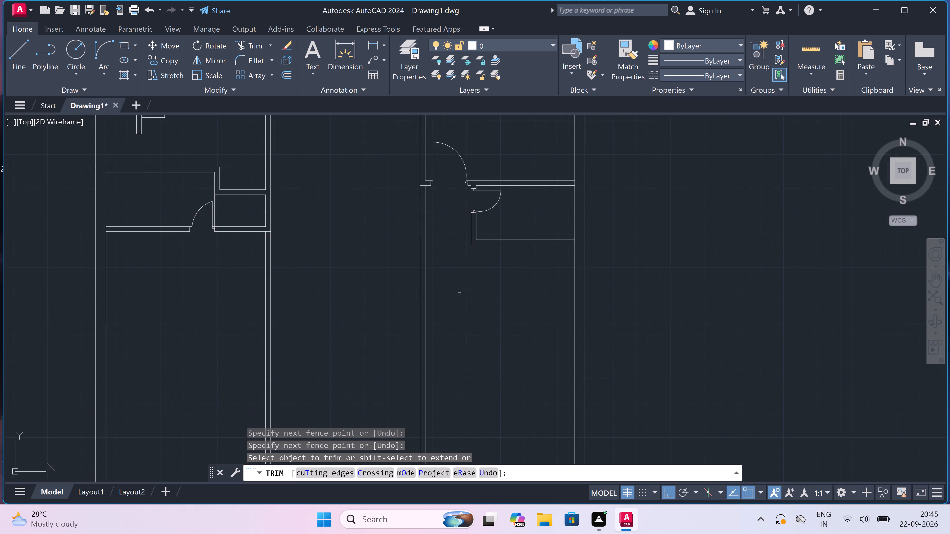
scroll(455, 281, "up", 4)
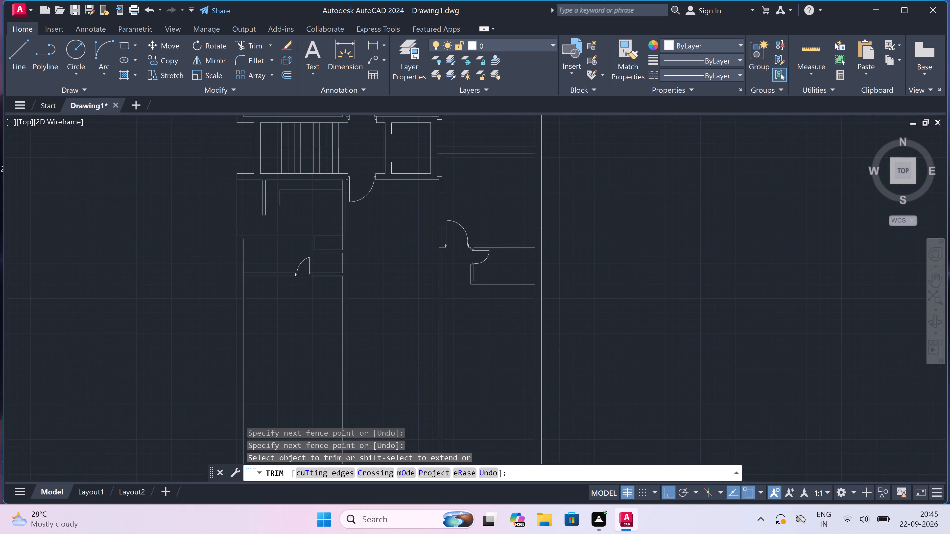
key("Escape")
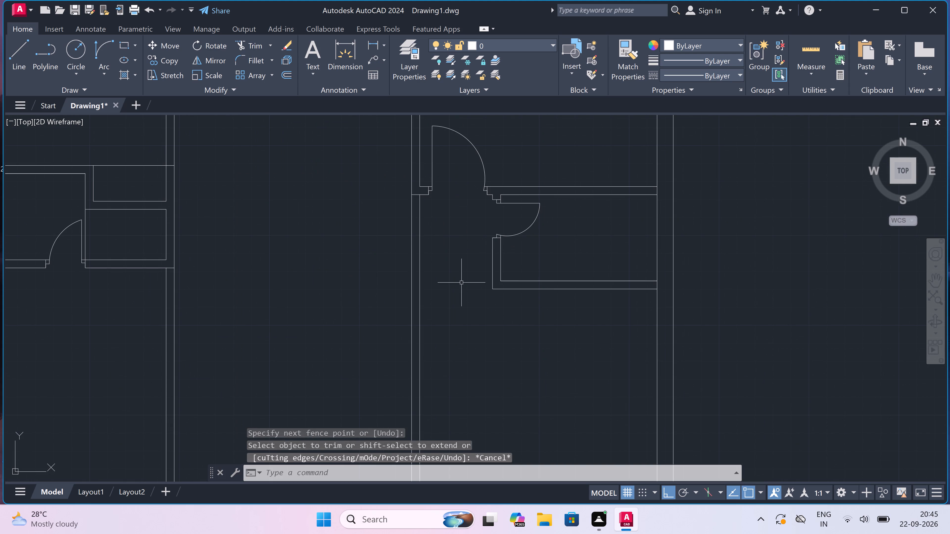
Draw two horizontal lines continuing the small room's lower partition across the passage to the vertical wall on its left.
type("l")
key("space")
scroll(461, 283, "up", 1)
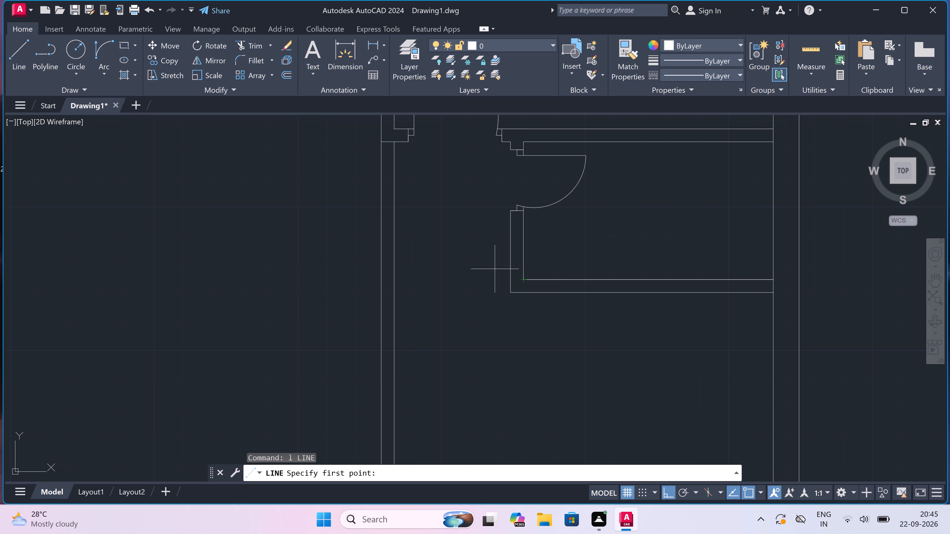
left_click(383, 277)
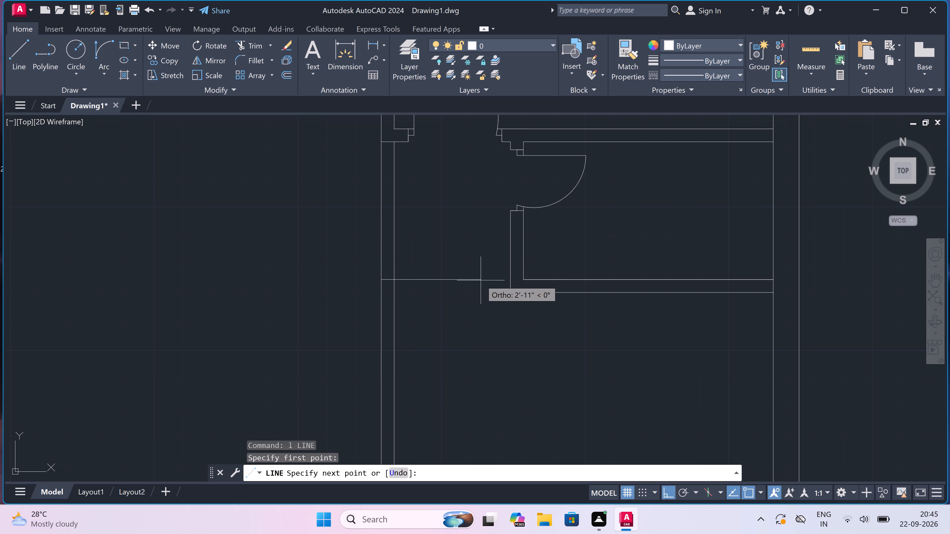
left_click(511, 278)
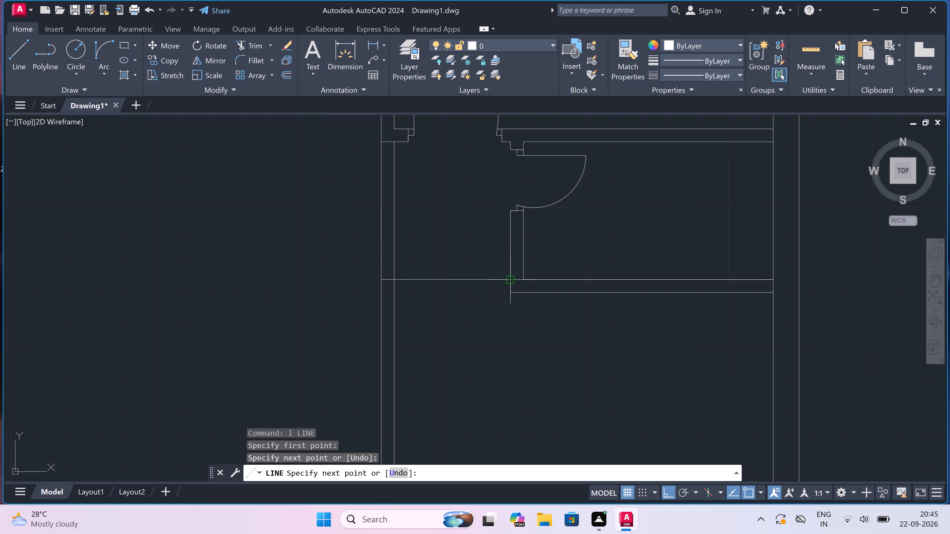
key("Escape")
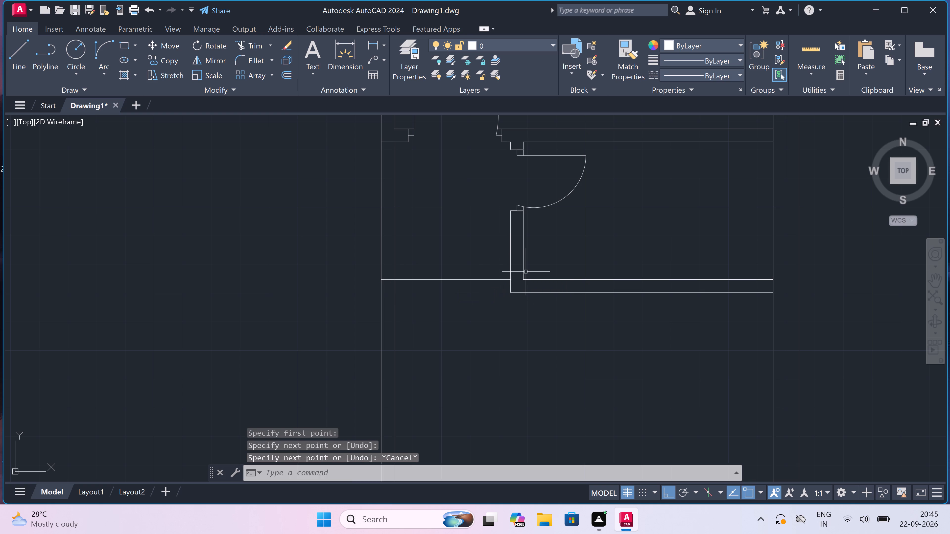
key("space")
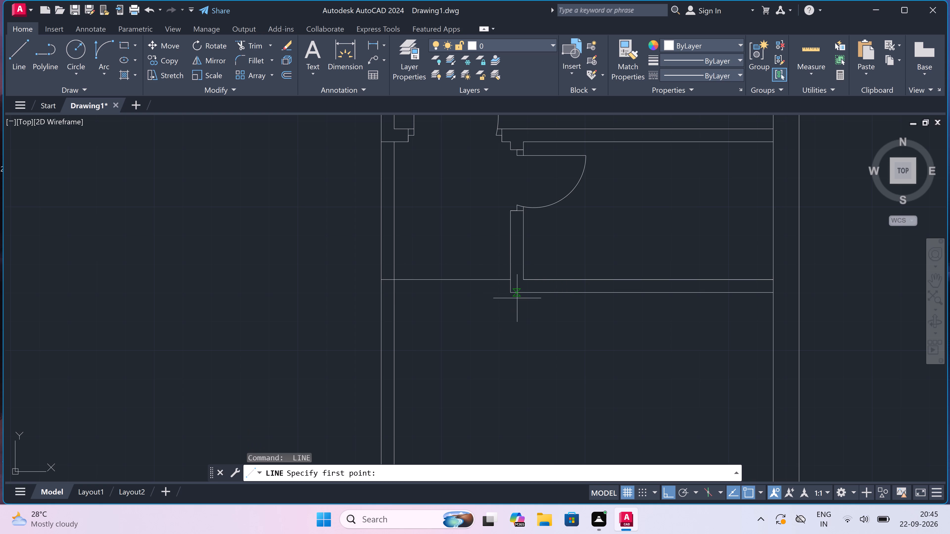
left_click(510, 289)
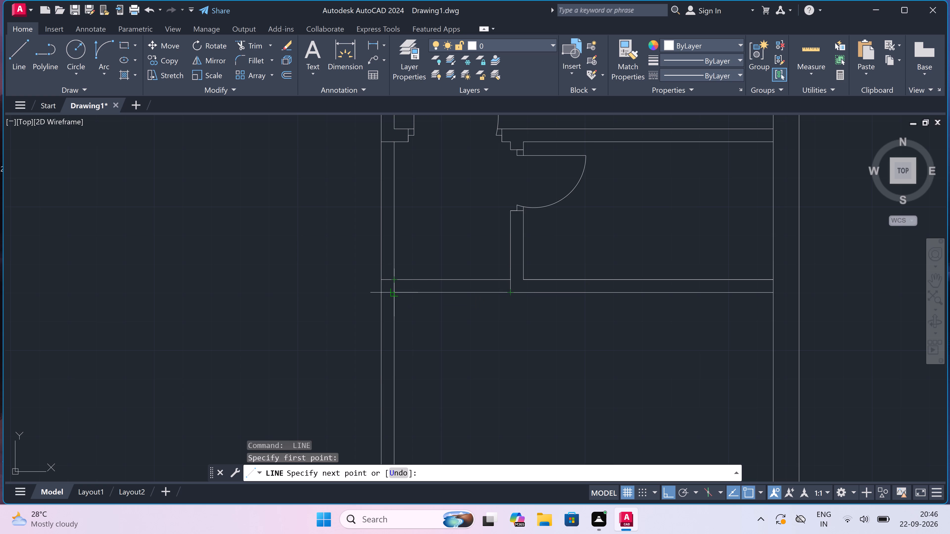
left_click(394, 289)
key("Escape")
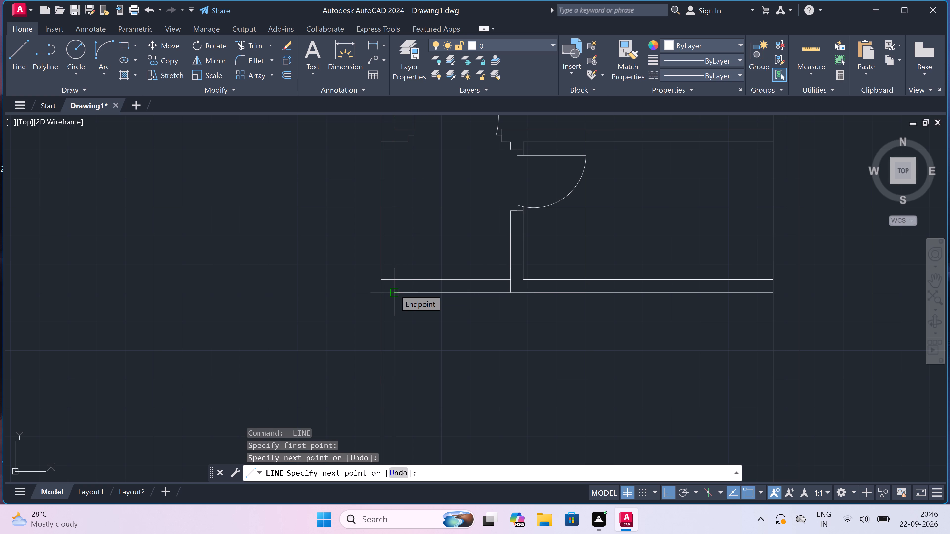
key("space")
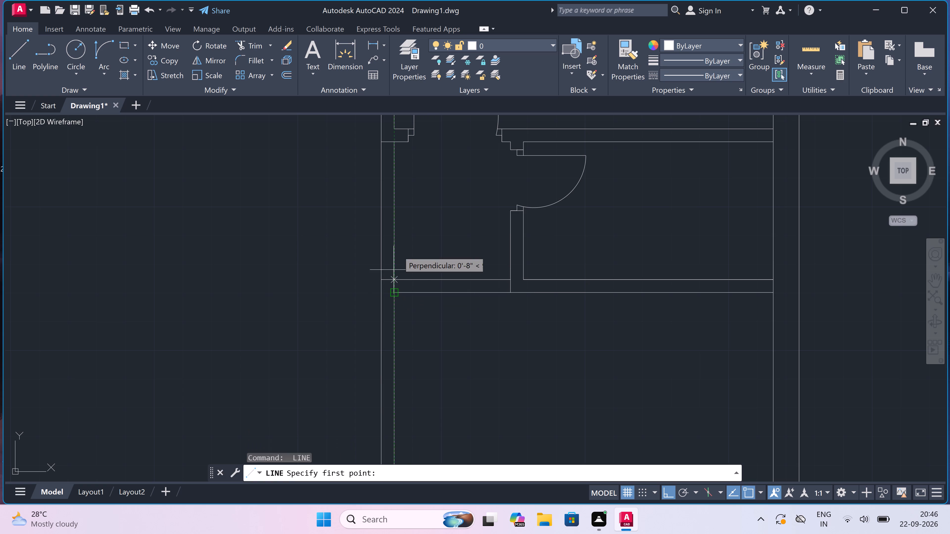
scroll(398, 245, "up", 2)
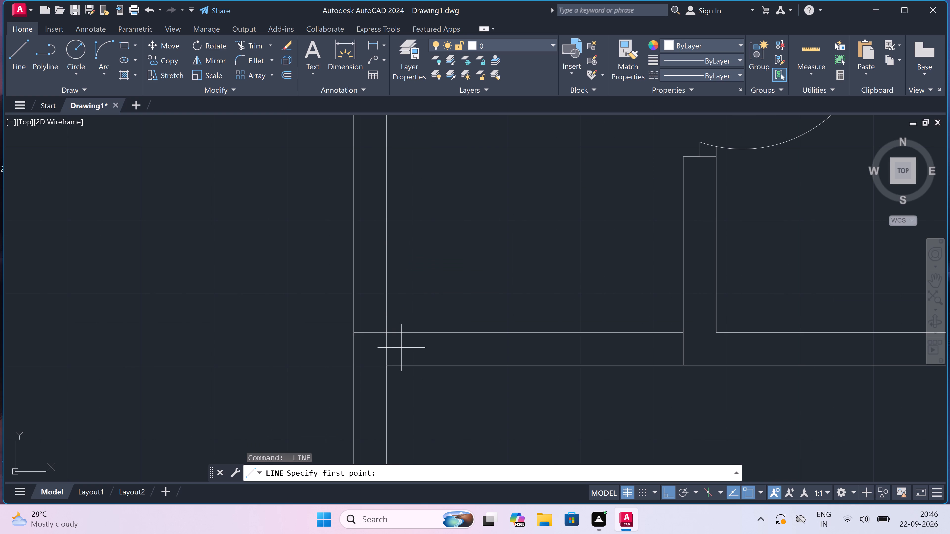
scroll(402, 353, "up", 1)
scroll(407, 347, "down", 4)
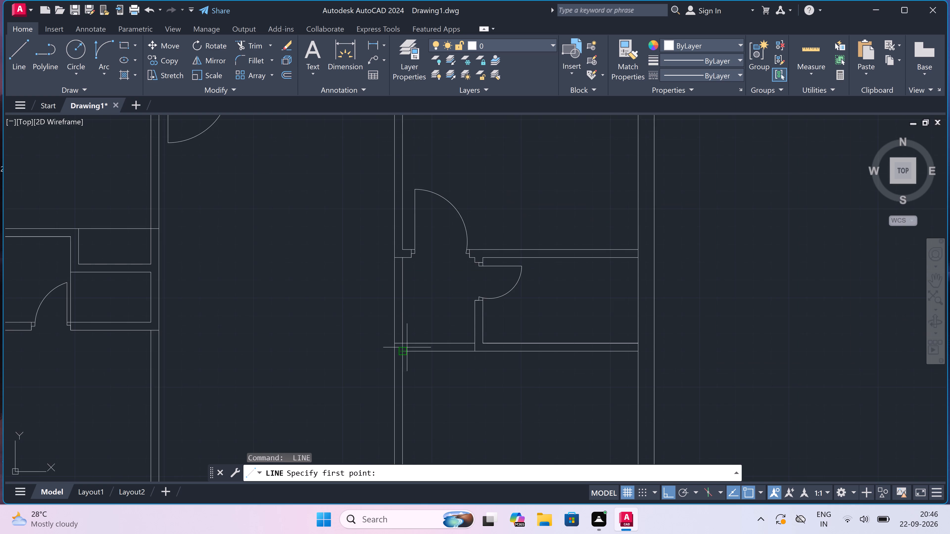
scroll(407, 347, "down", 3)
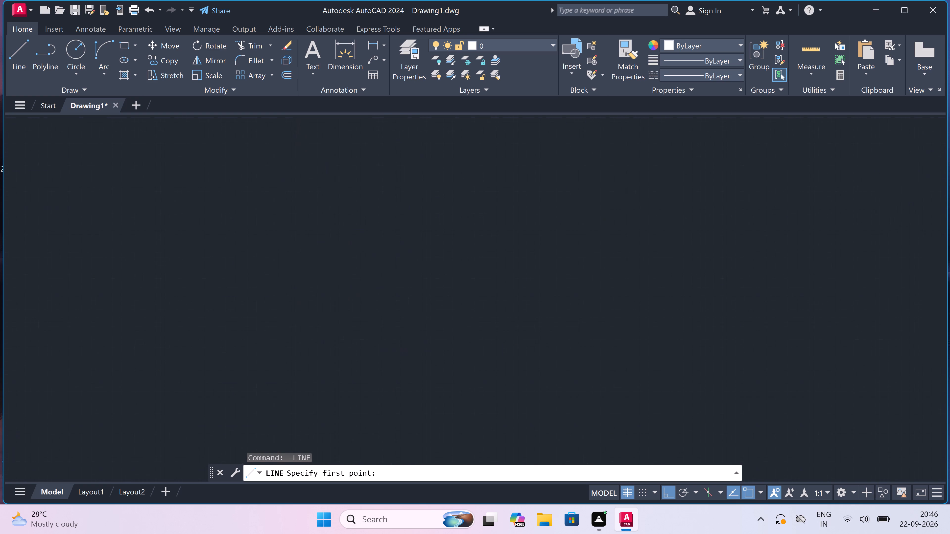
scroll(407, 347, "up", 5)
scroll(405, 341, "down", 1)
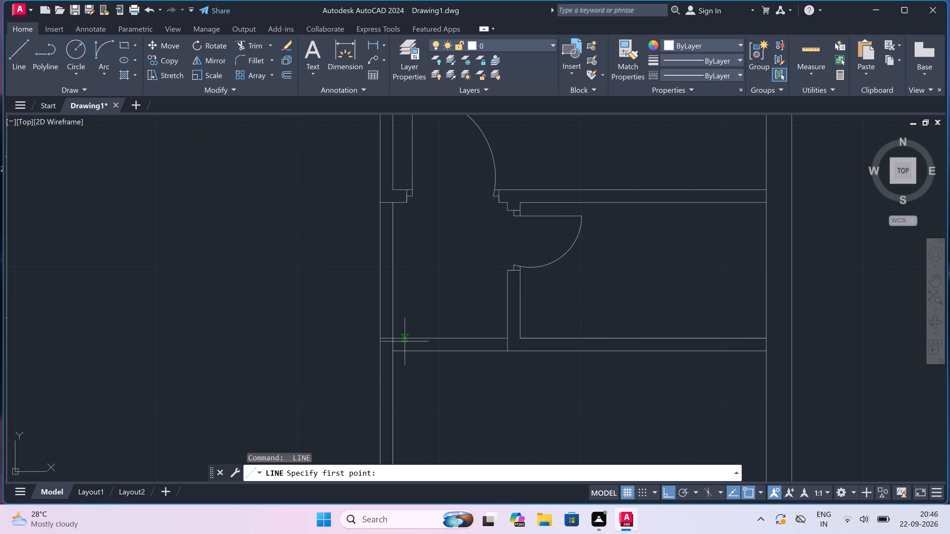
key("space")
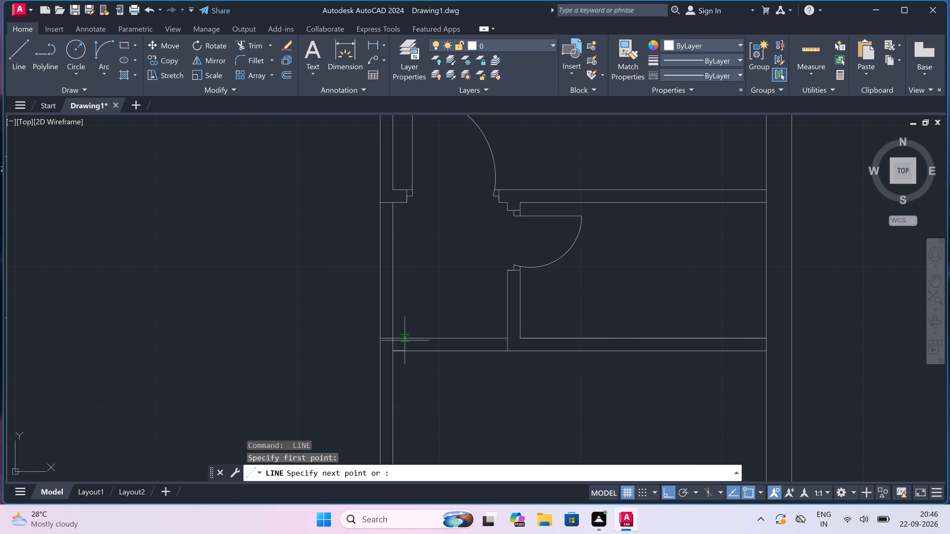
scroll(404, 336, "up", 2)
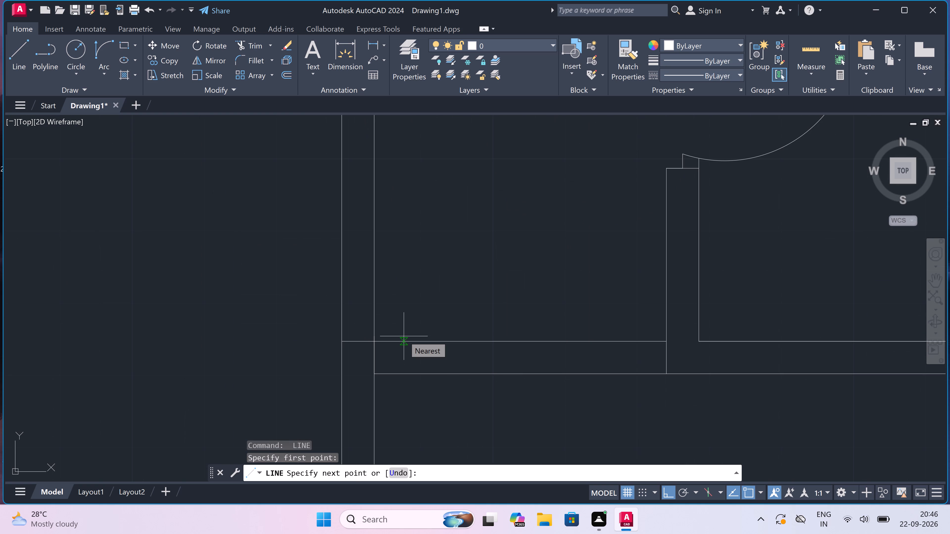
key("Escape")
Draw the left door jamb across the passage's lower partition, with a 2" stub rightward from its midpoint and a 3' leaf downward.
key("space")
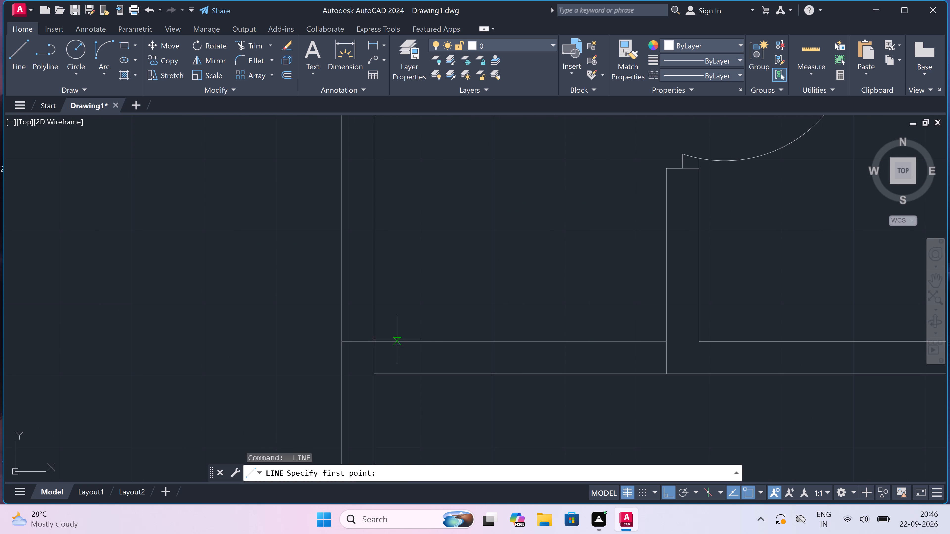
left_click(397, 340)
left_click(398, 371)
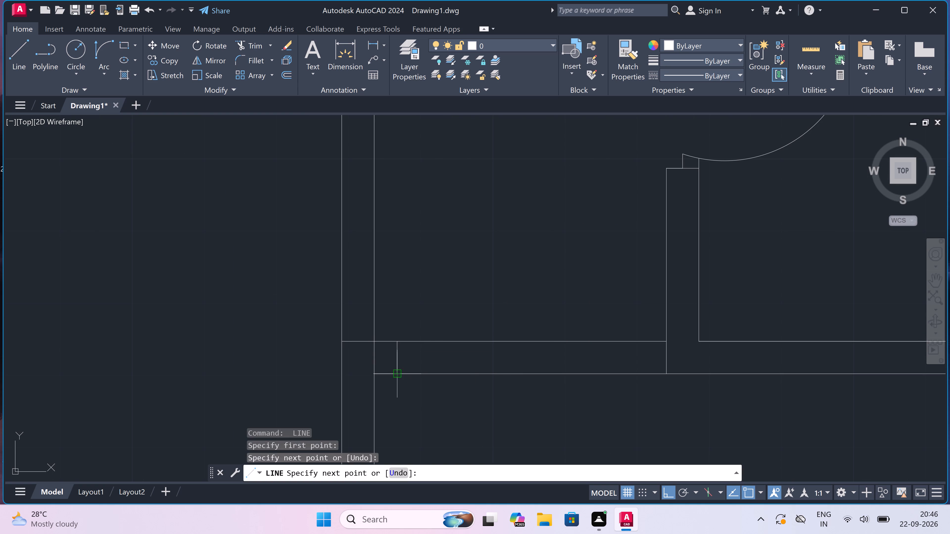
left_click(399, 356)
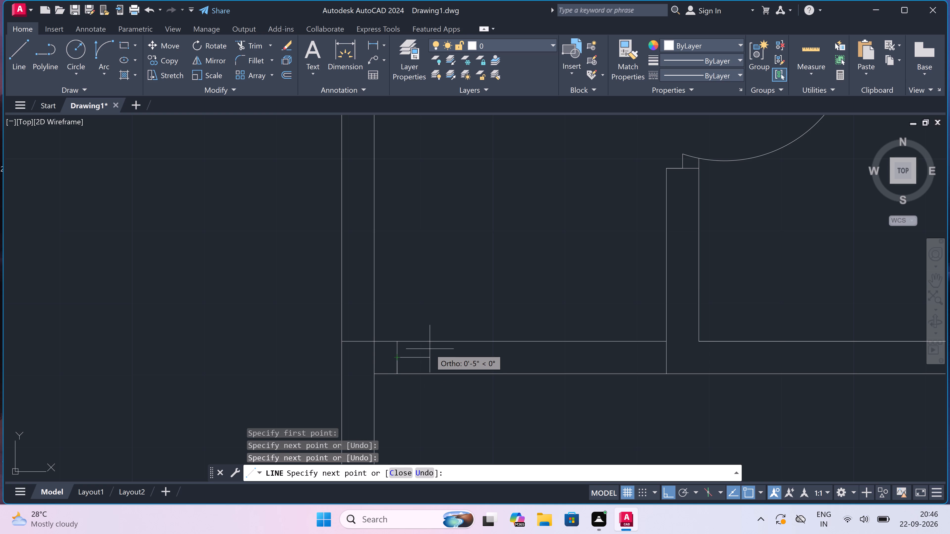
type("2\"")
key("space")
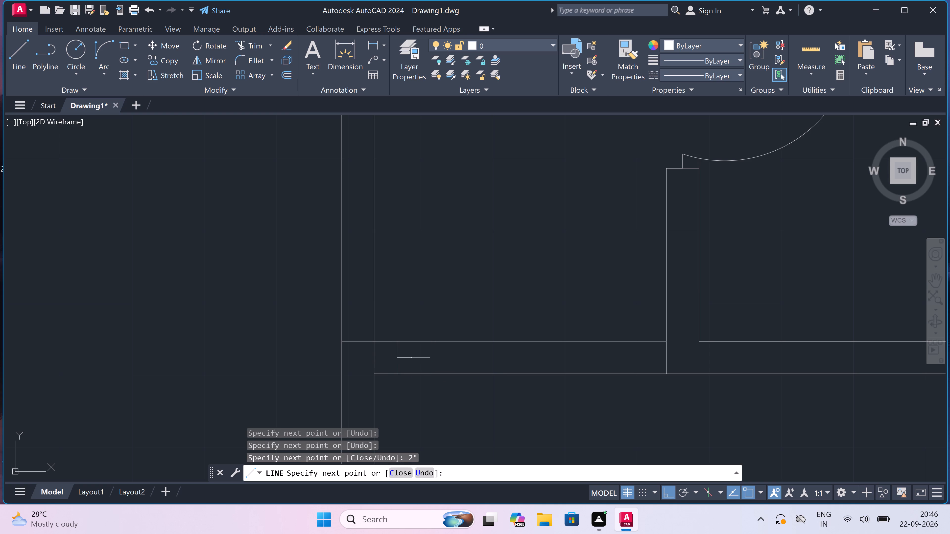
scroll(433, 355, "down", 4)
scroll(424, 391, "up", 3)
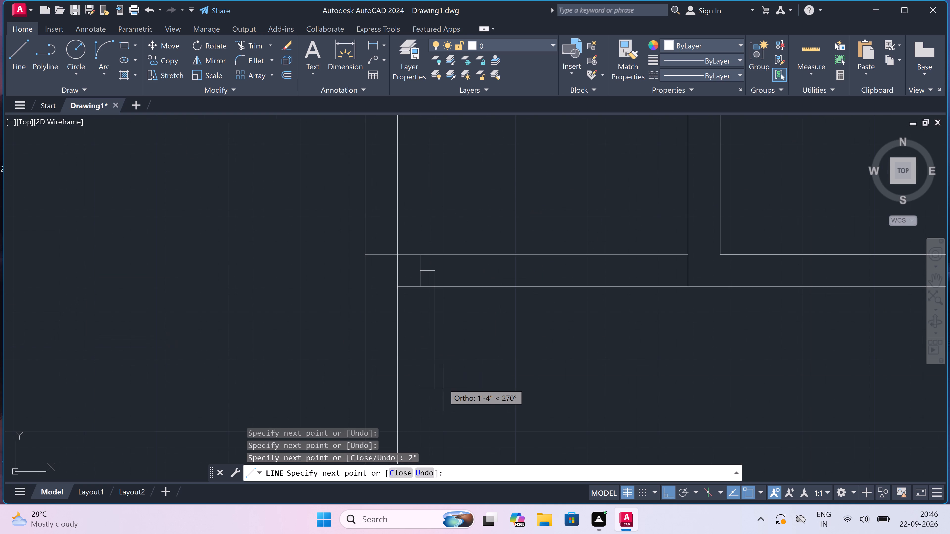
type("3'")
key("space")
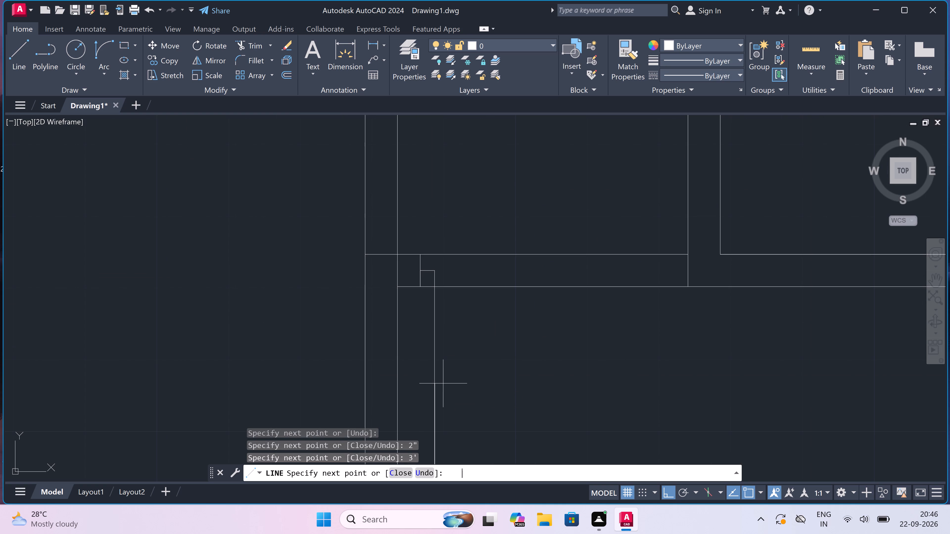
key("Escape")
Draw the right door jamb across the passage's lower partition, with a 2" stub leftward from its midpoint.
scroll(452, 369, "down", 3)
scroll(474, 351, "down", 2)
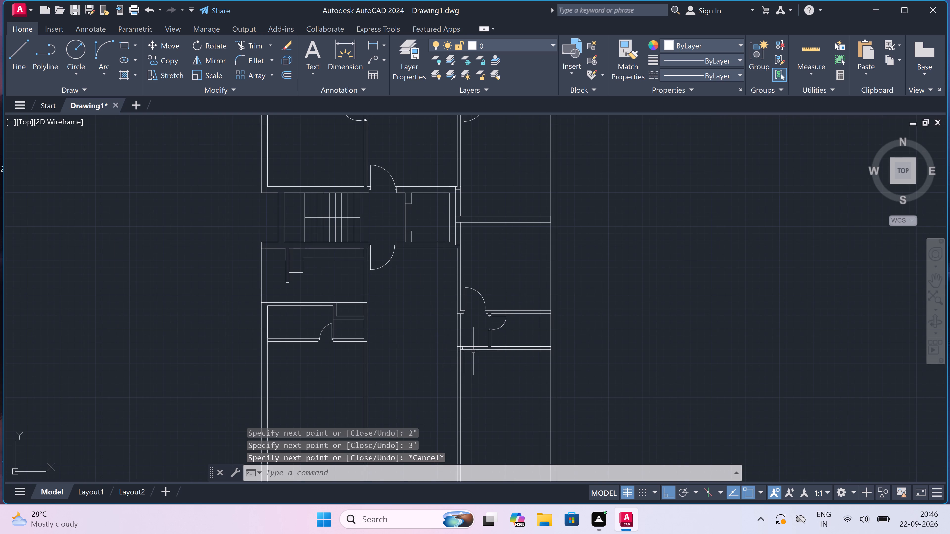
scroll(472, 377, "up", 3)
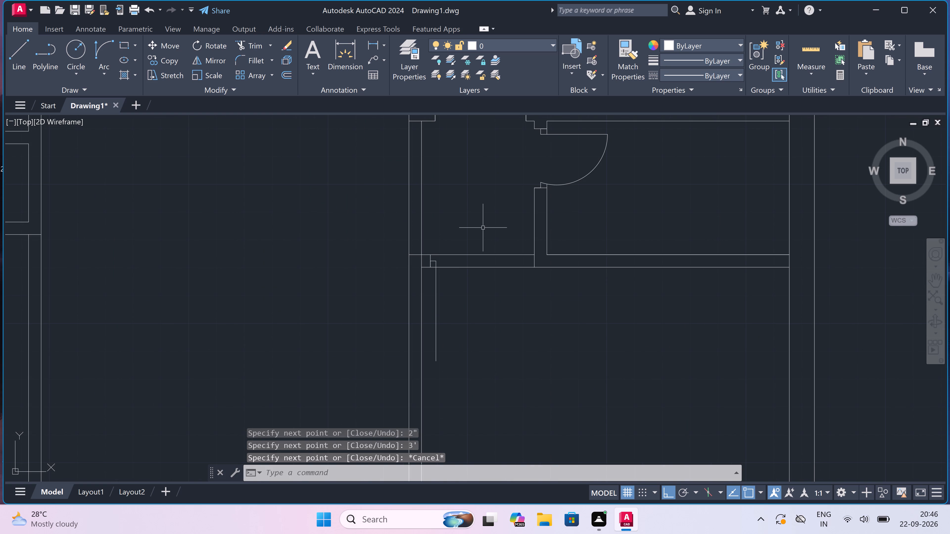
key("space")
scroll(495, 253, "up", 1)
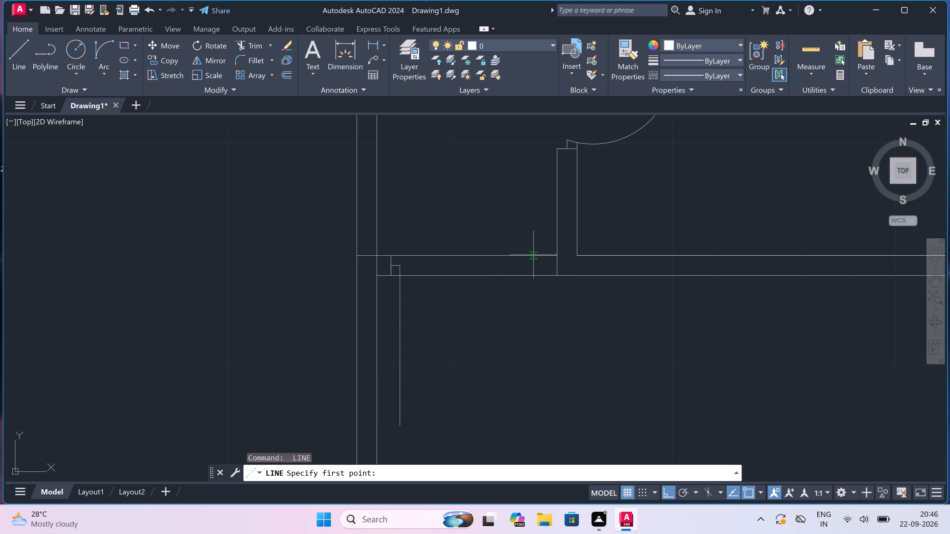
left_click(536, 255)
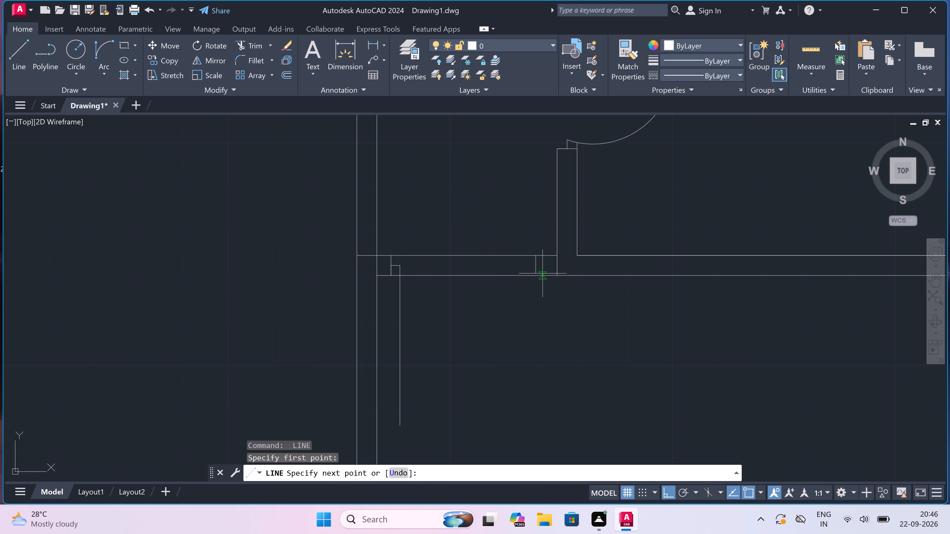
key("ctrl+z")
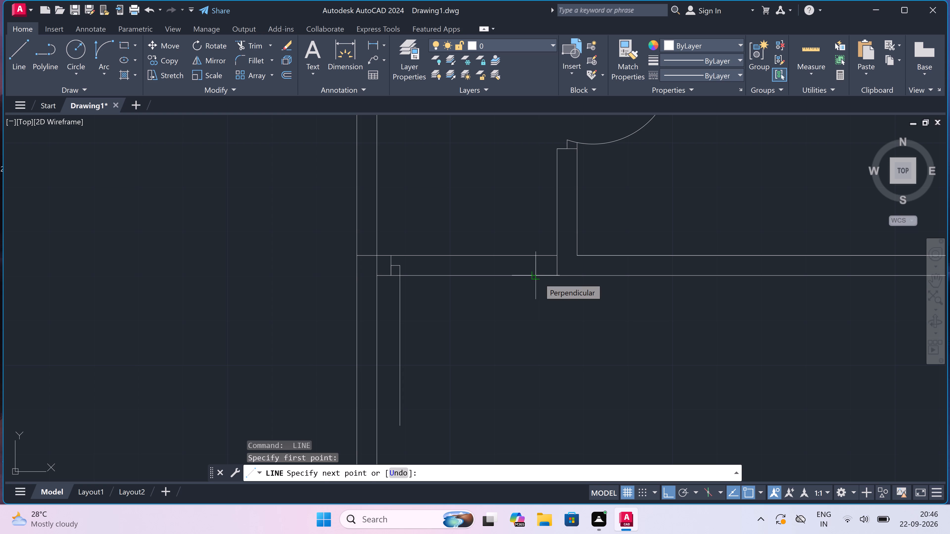
scroll(548, 260, "up", 2)
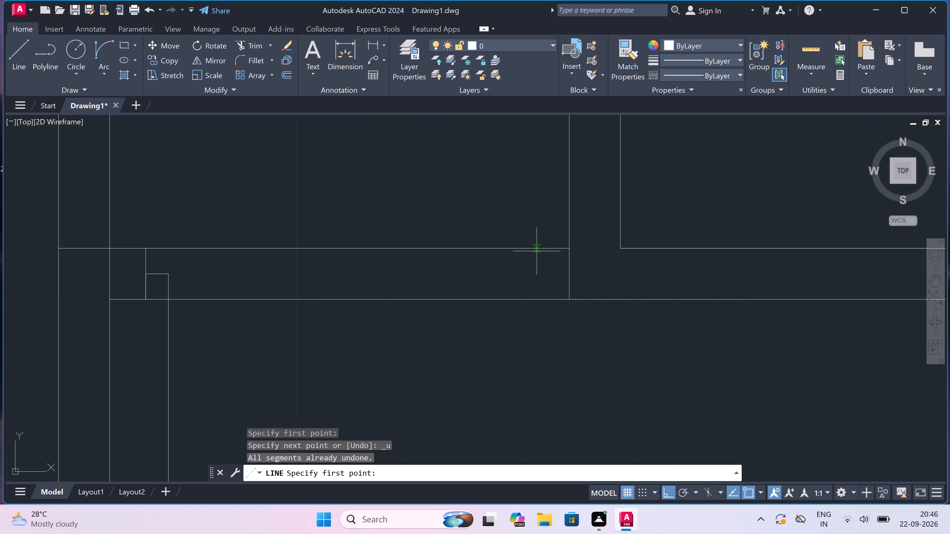
left_click(537, 249)
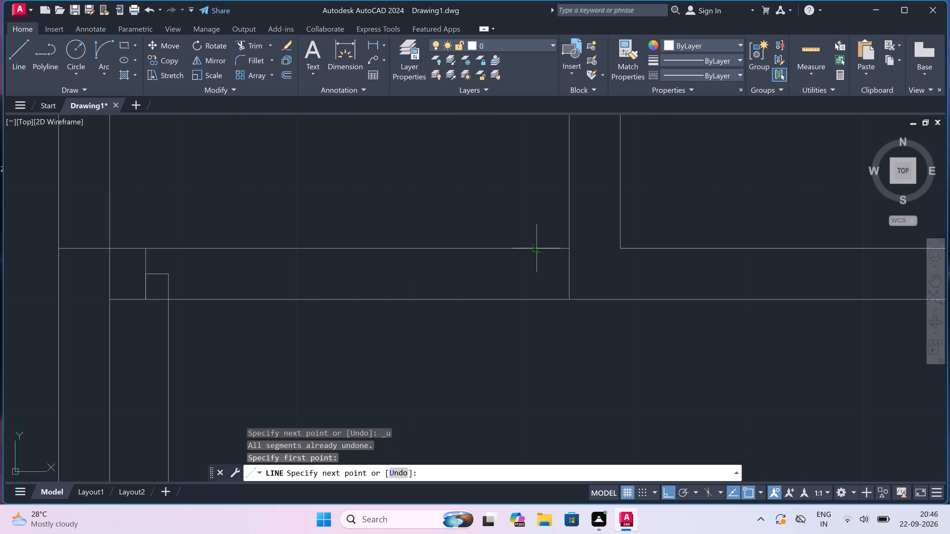
left_click(537, 298)
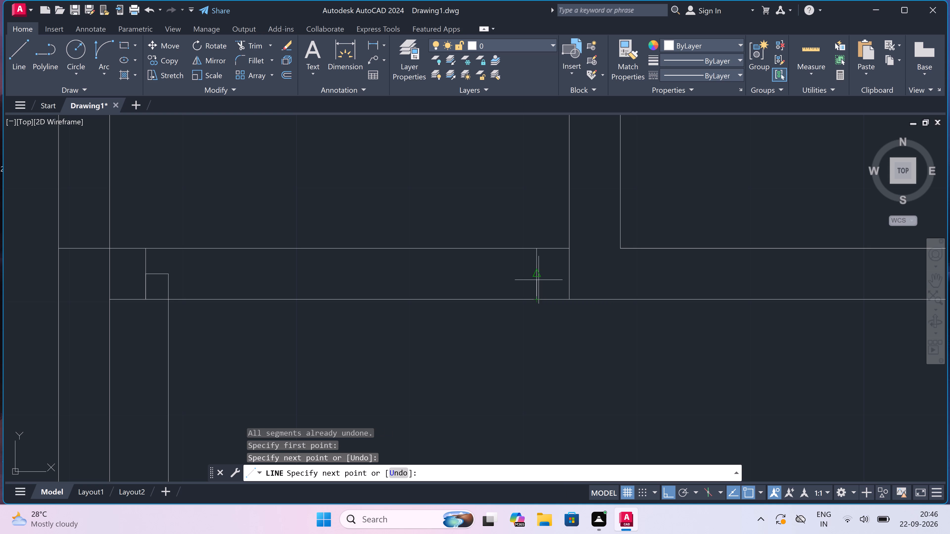
left_click_drag(538, 277, 535, 277)
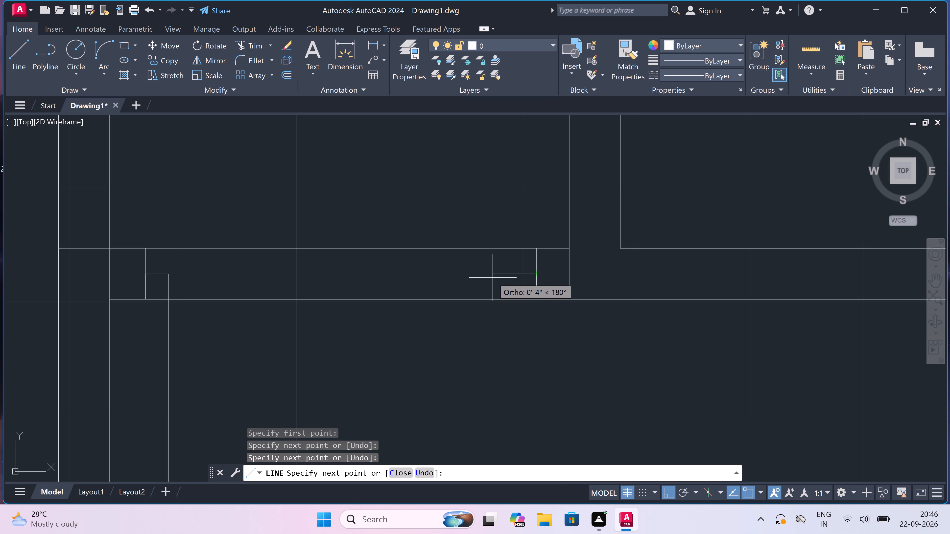
type("2\"")
key("space")
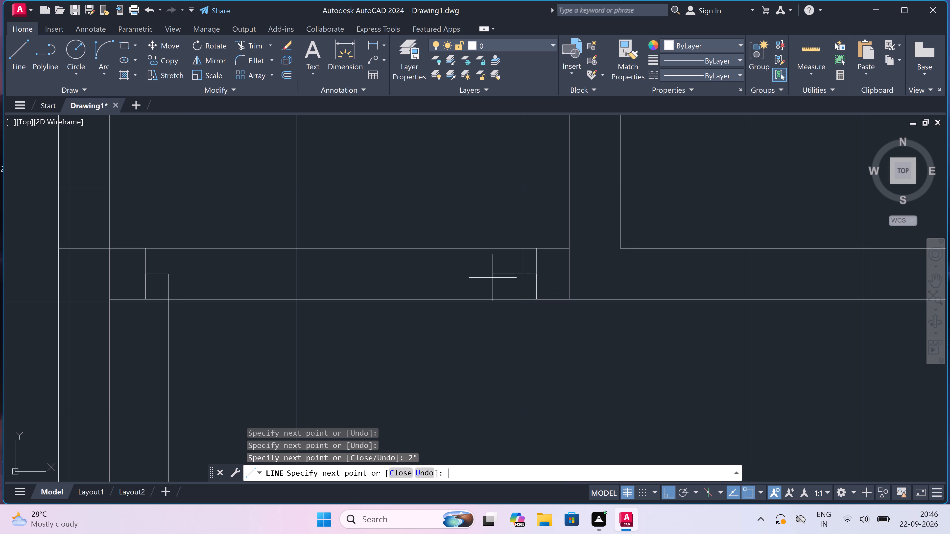
key("Escape")
Trim the vertical line pieces inside the lower partition where it meets the small room's partition and the passage's left wall.
key("t")
key("r")
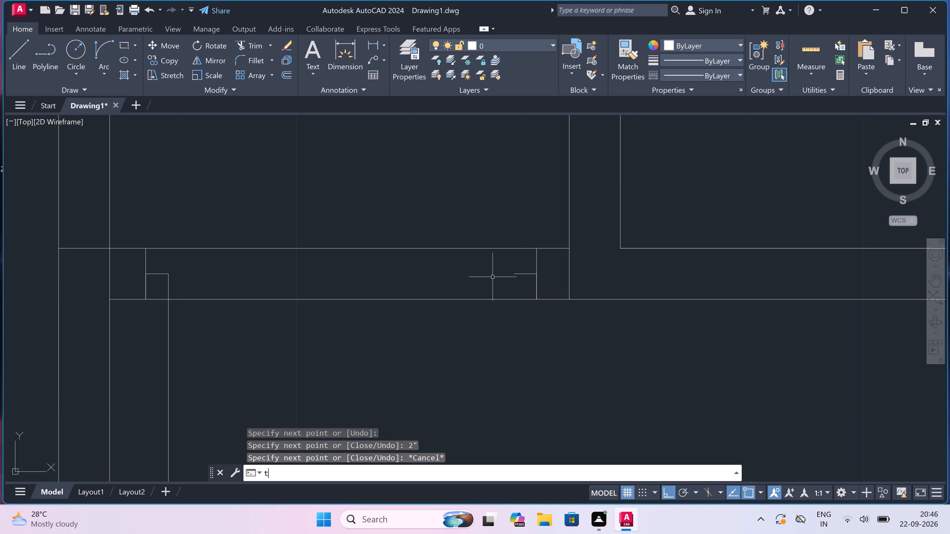
key("space")
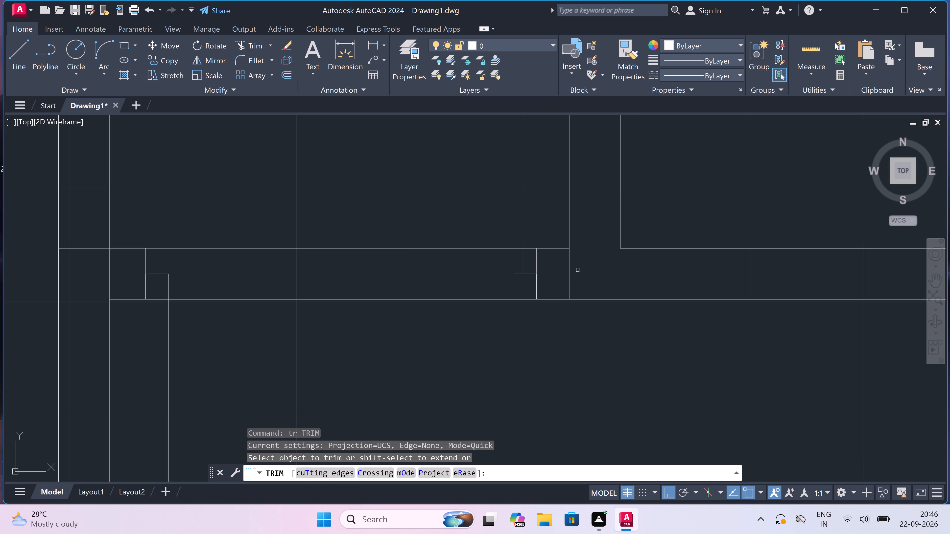
left_click_drag(578, 270, 575, 272)
left_click(563, 272)
scroll(563, 272, "down", 3)
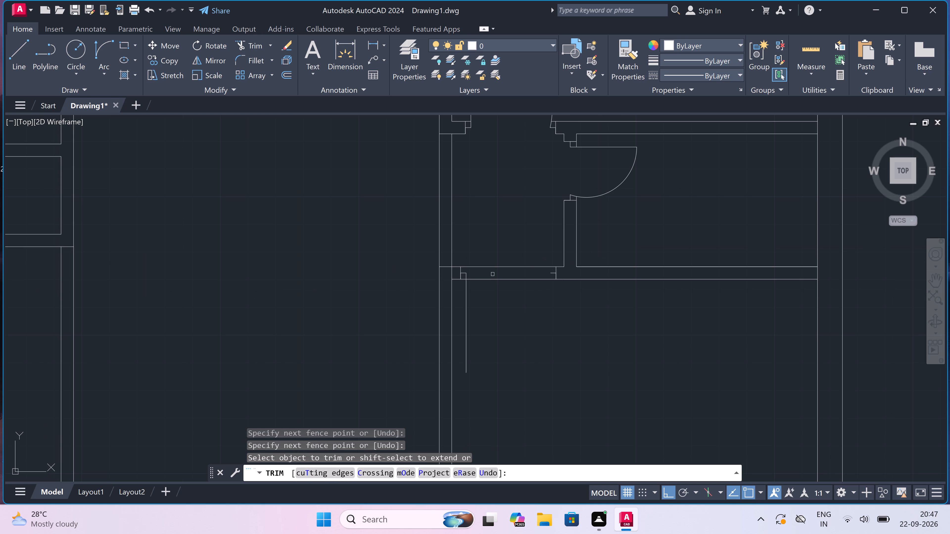
scroll(454, 277, "up", 2)
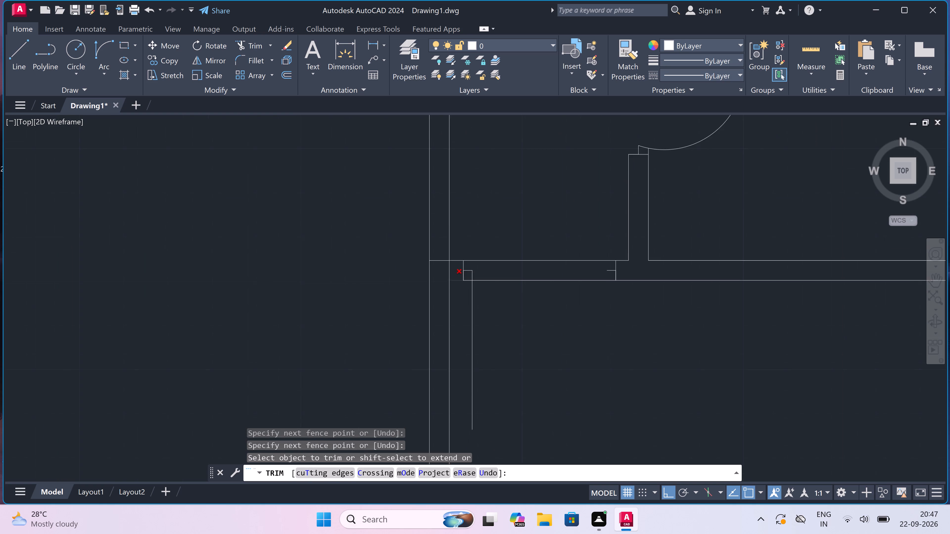
left_click(453, 271)
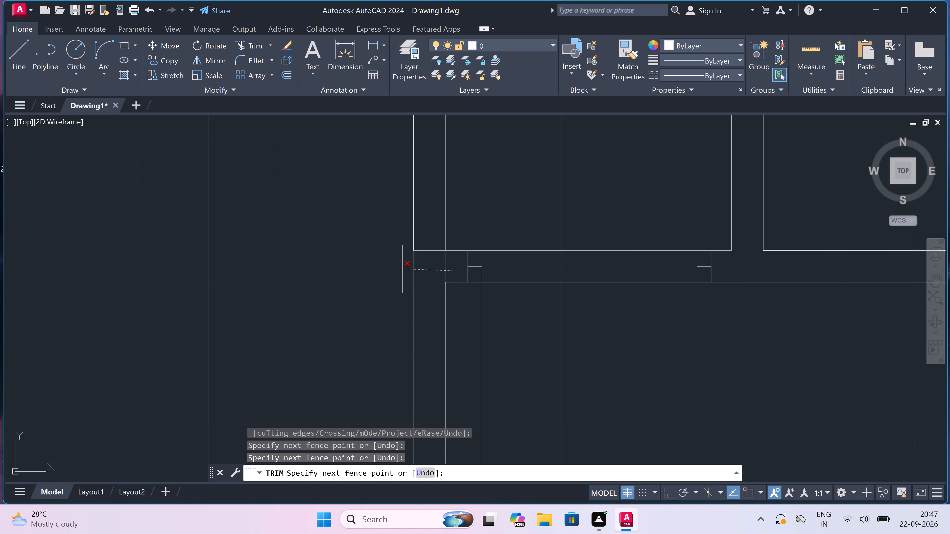
left_click(438, 270)
Trim both lines of the passage's left wall between its upper and lower partitions to open the passage's side.
scroll(438, 270, "down", 4)
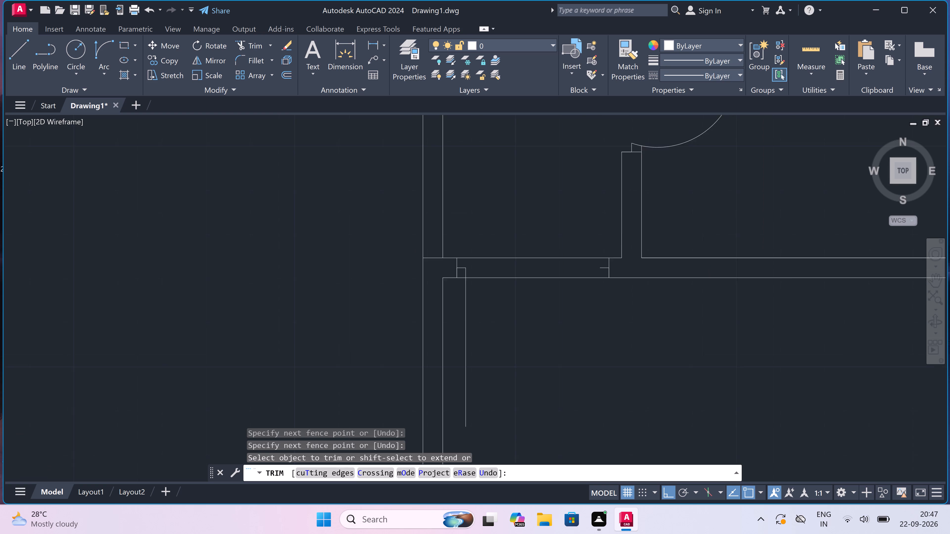
left_click(448, 237)
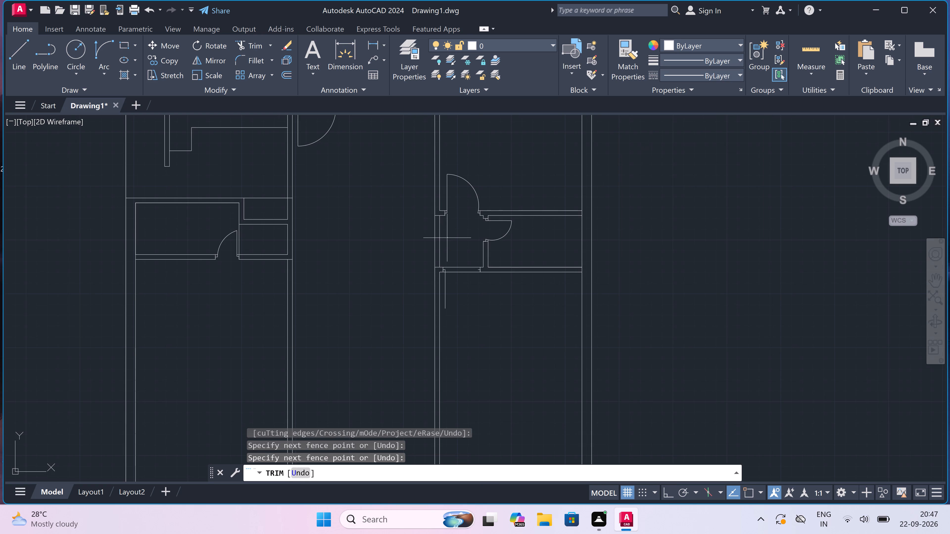
left_click(412, 248)
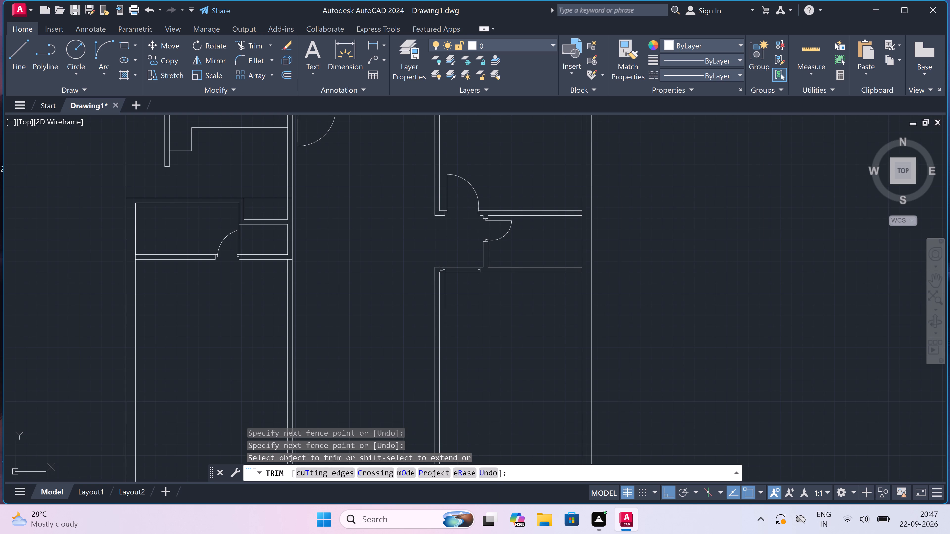
scroll(461, 275, "up", 3)
scroll(465, 298, "down", 3)
scroll(472, 329, "up", 3)
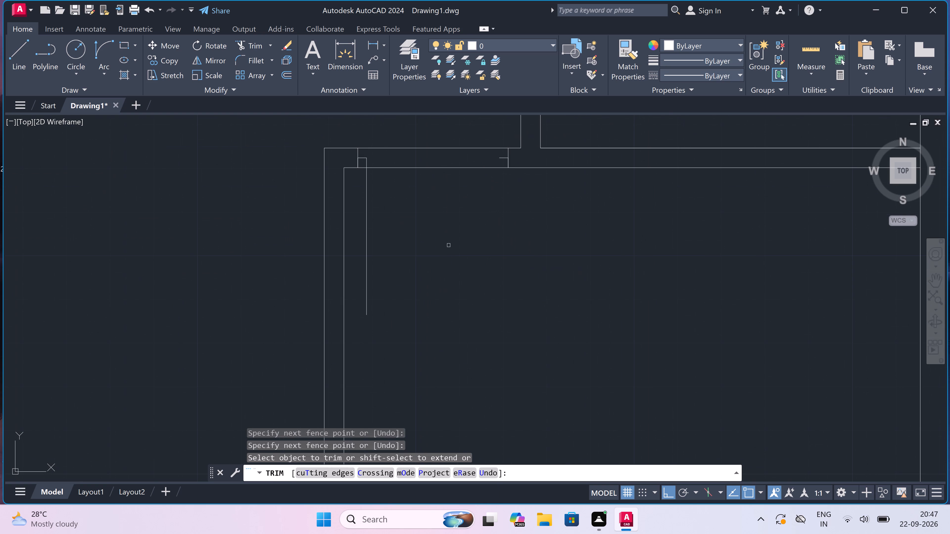
key("Escape")
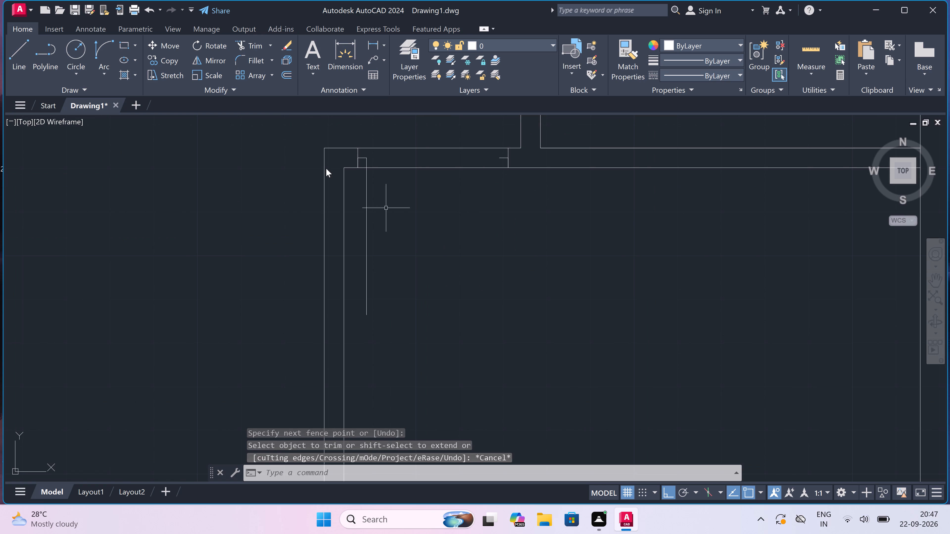
Draw the door swing arc from the free end of the 3' leaf to the right stub's end, bulging down and right.
left_click(109, 48)
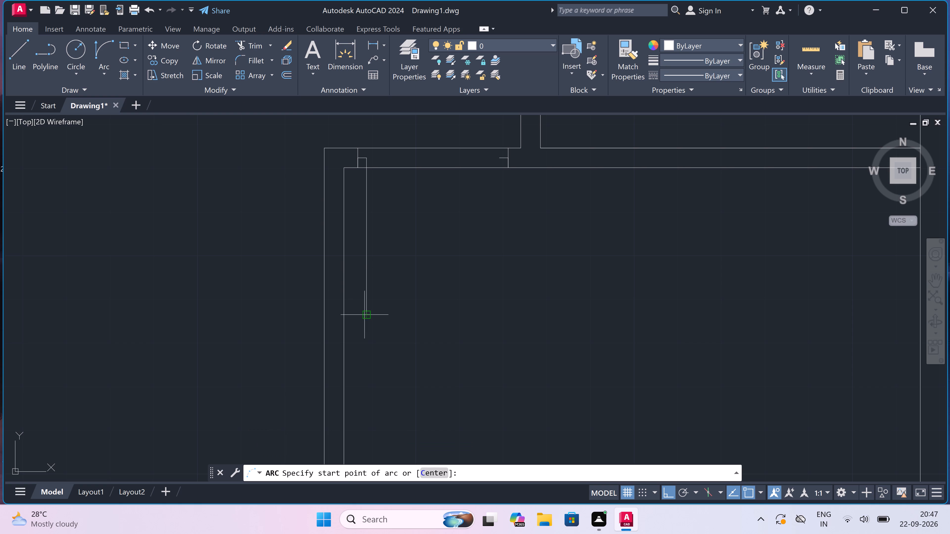
left_click_drag(365, 315, 374, 312)
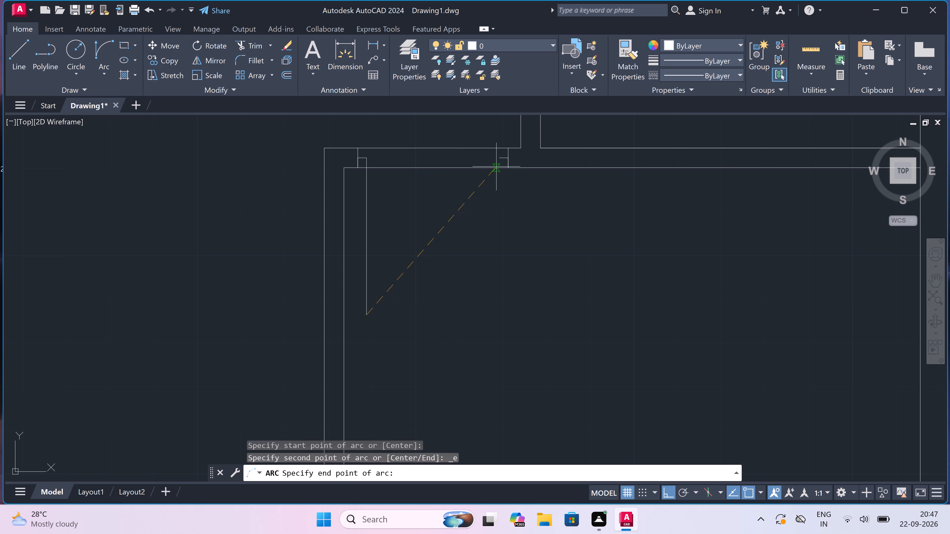
left_click_drag(498, 161, 499, 163)
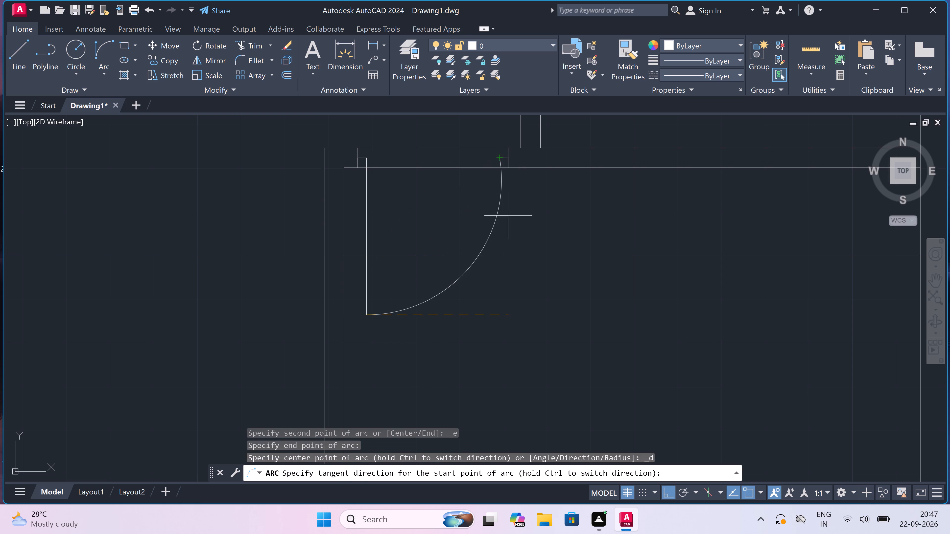
left_click(535, 267)
scroll(535, 267, "down", 4)
scroll(488, 230, "up", 3)
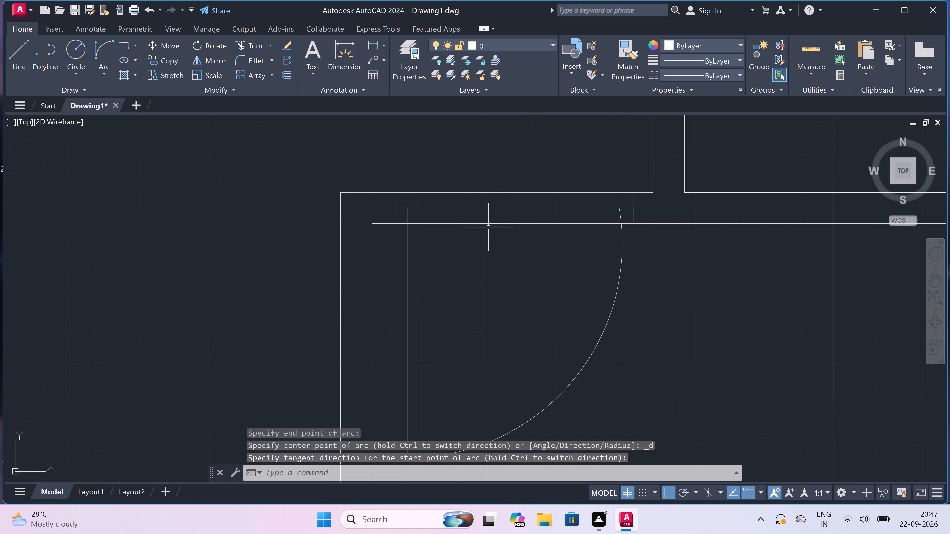
Trim both lower partition lines between the two jambs to open the passage's lower doorway.
key("t")
key("r")
key("space")
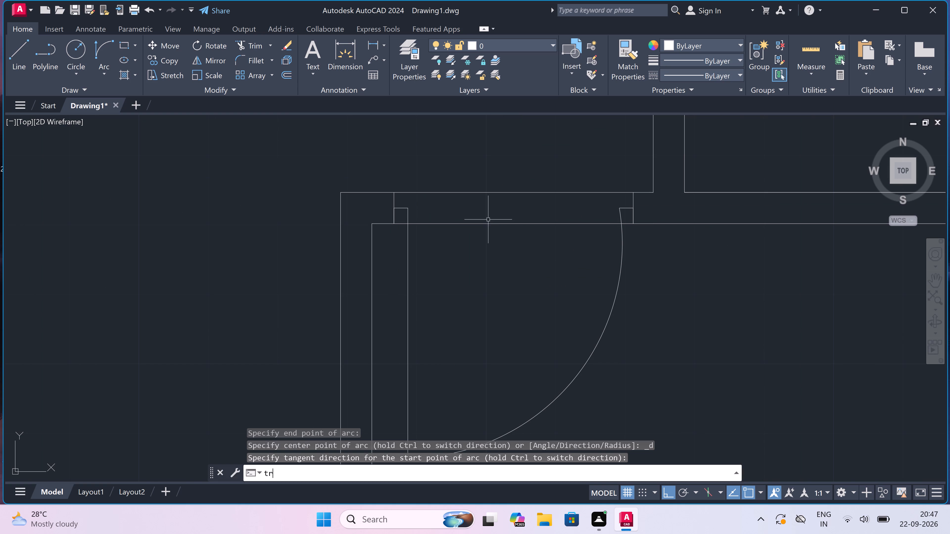
left_click(486, 188)
left_click(492, 271)
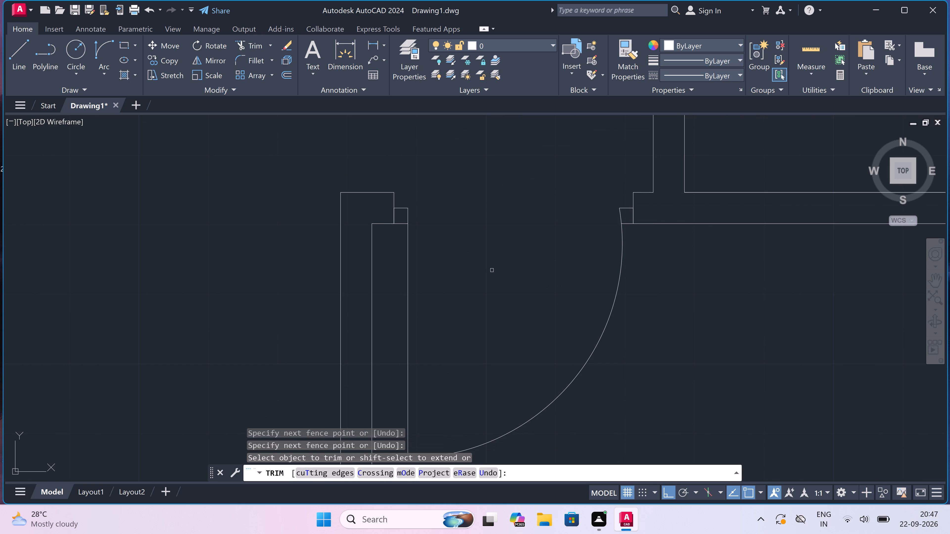
key("Escape")
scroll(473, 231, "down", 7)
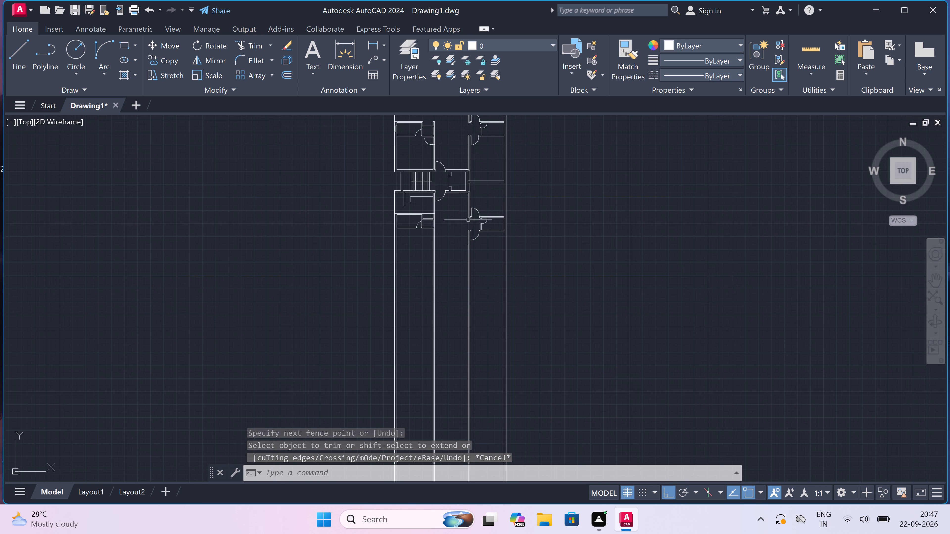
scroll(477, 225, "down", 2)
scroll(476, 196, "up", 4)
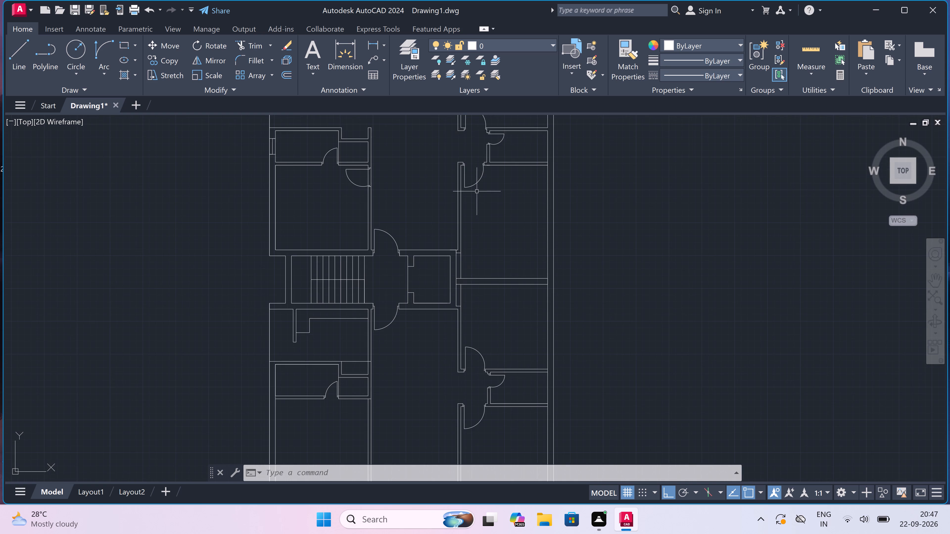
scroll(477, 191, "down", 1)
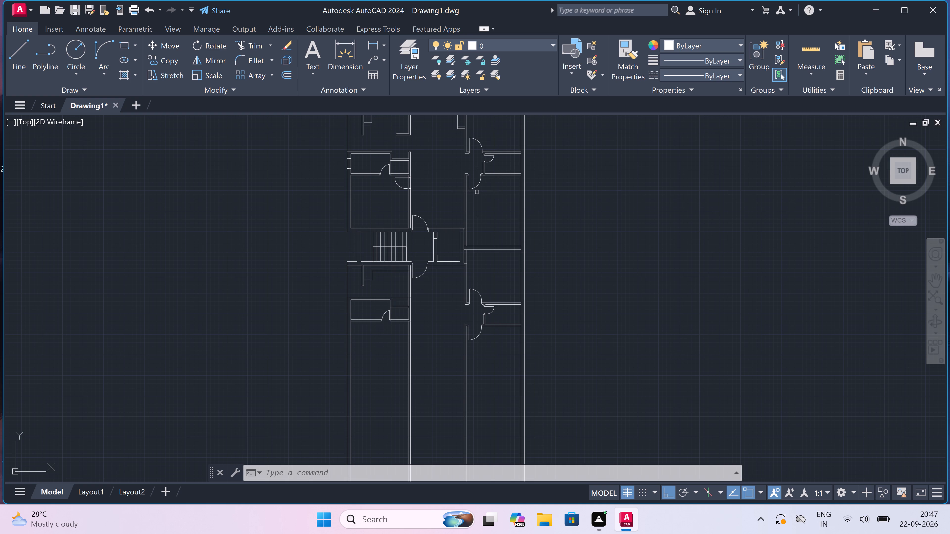
Offset the lower line of the partition below the lower-left small room 10'9" downward.
scroll(433, 213, "down", 2)
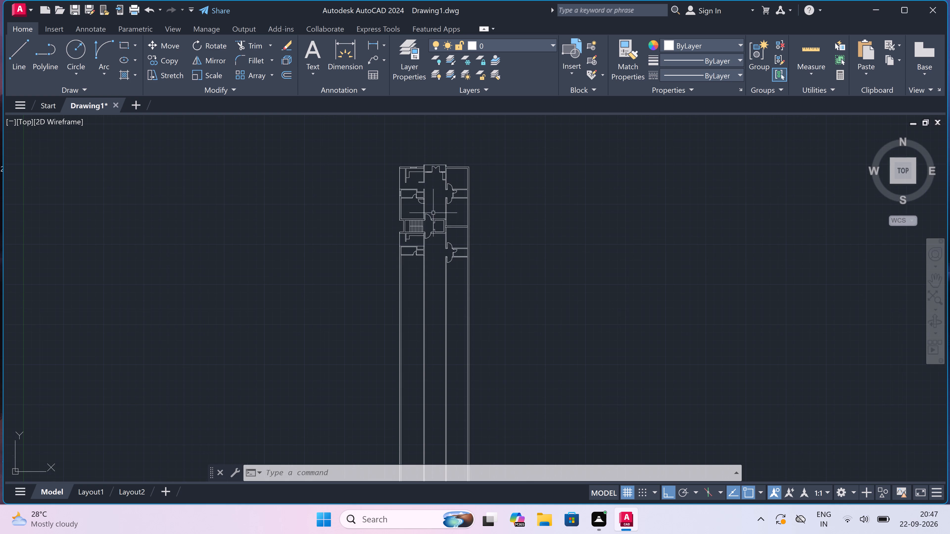
scroll(404, 231, "up", 2)
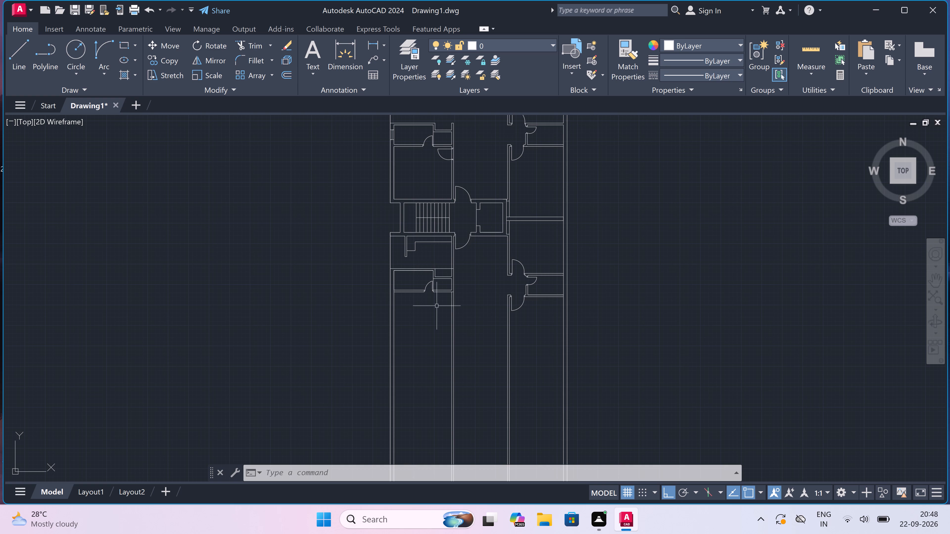
scroll(436, 322, "up", 3)
scroll(397, 301, "down", 2)
scroll(397, 301, "up", 1)
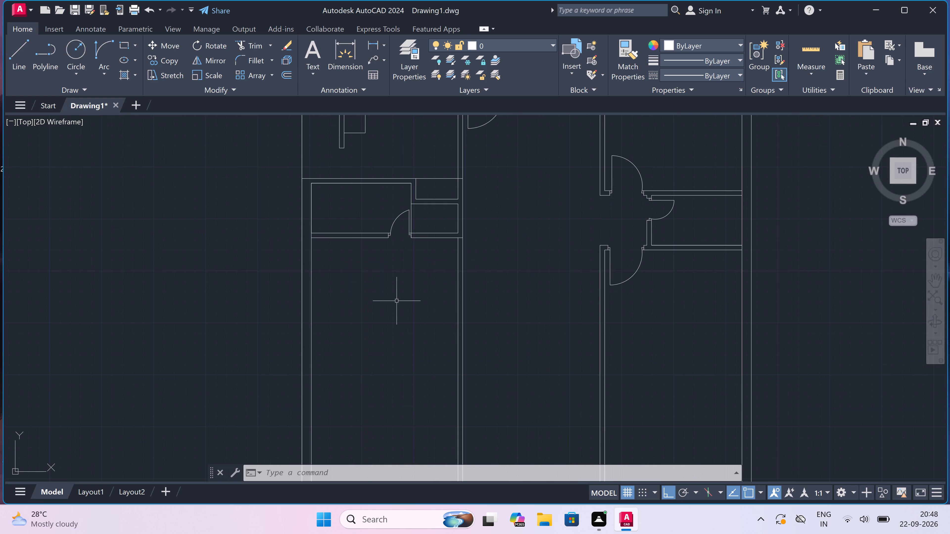
key("o")
key("space")
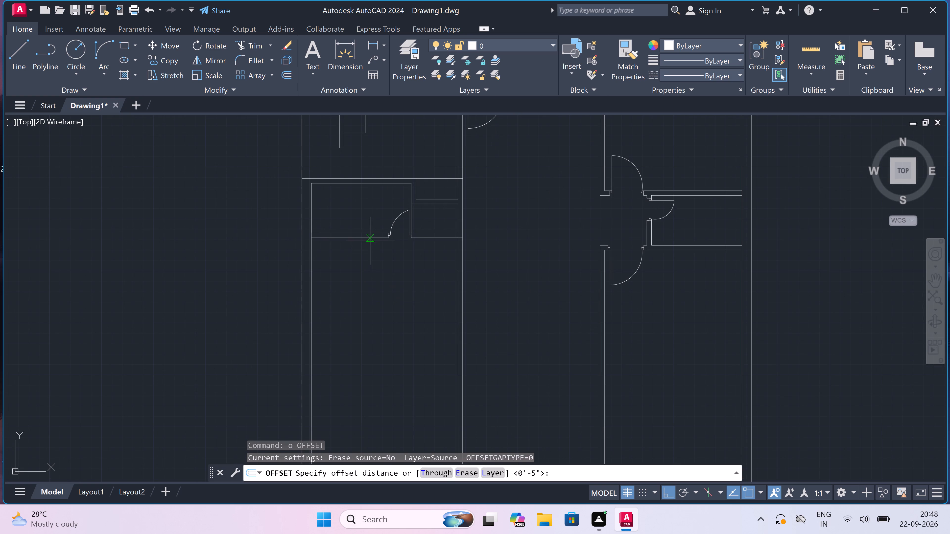
left_click_drag(370, 241, 370, 256)
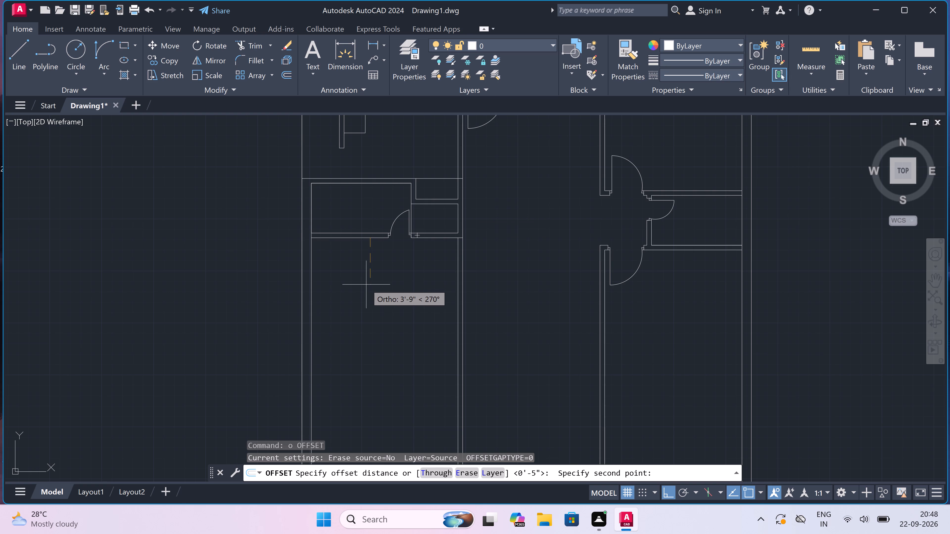
key("1")
type("0'9")
key("shift+quotedbl")
key("space")
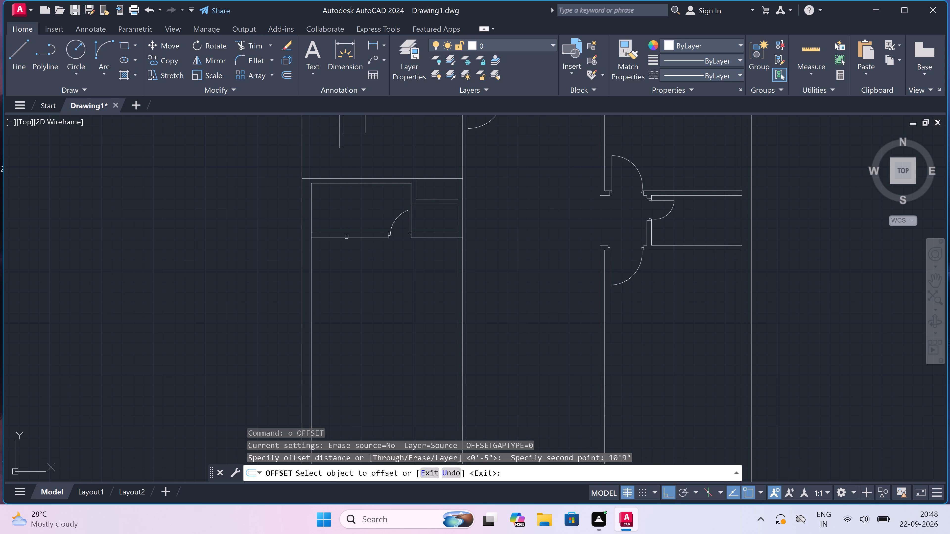
left_click(347, 237)
left_click(343, 270)
key("Escape")
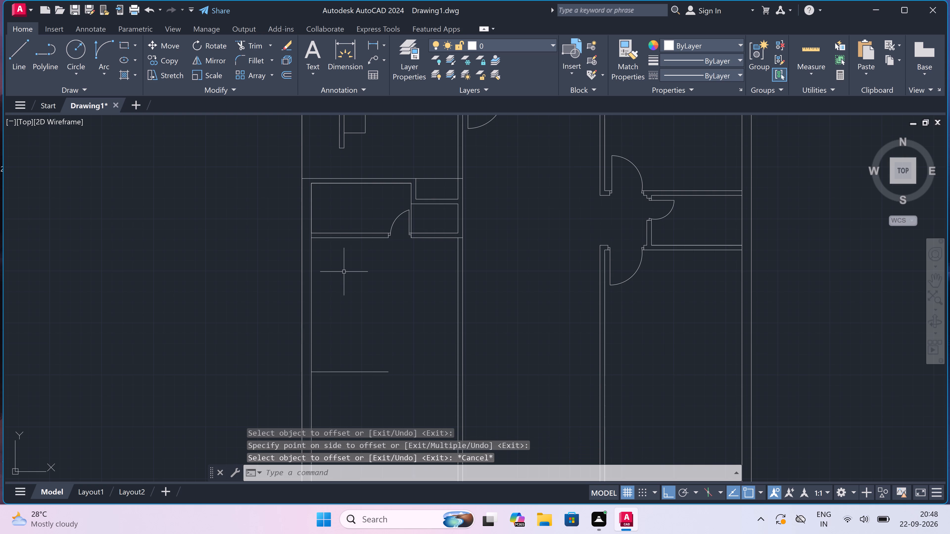
Offset the new horizontal line 9" downward to form the bottom wall's thickness.
key("space")
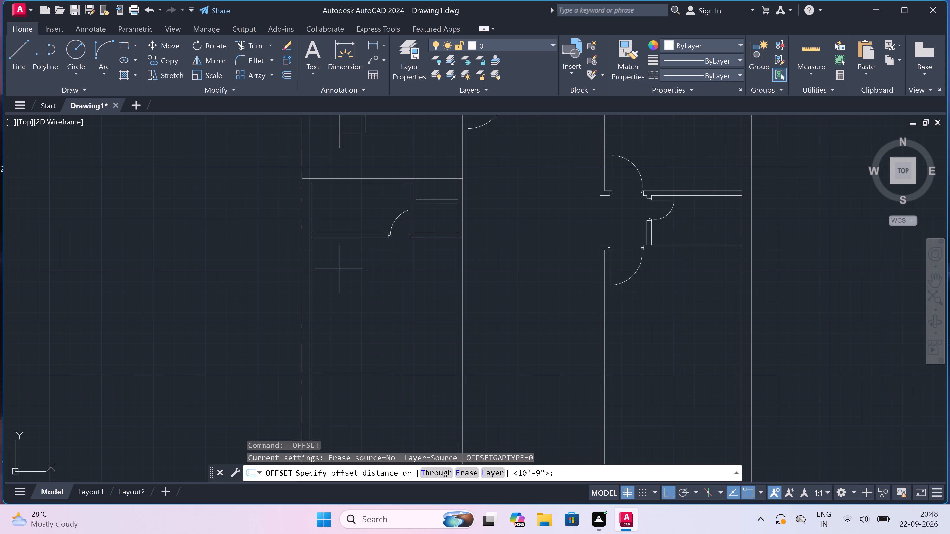
scroll(338, 369, "down", 1)
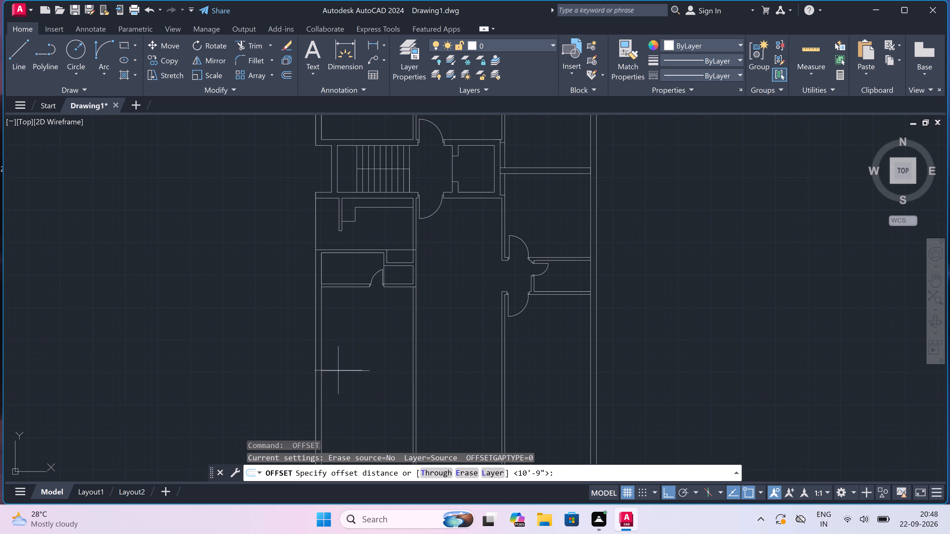
scroll(334, 383, "up", 2)
left_click_drag(358, 353, 362, 356)
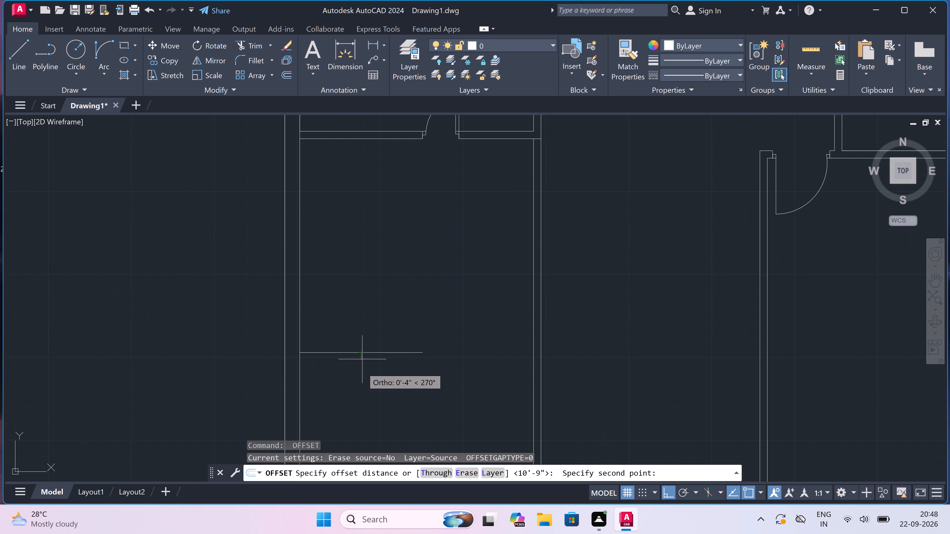
type("9\"")
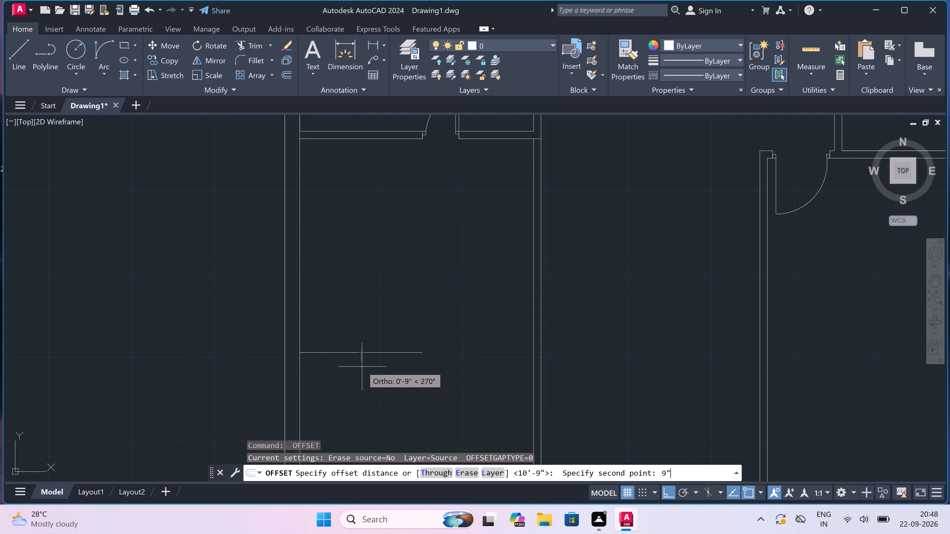
key("space")
left_click_drag(362, 353, 360, 367)
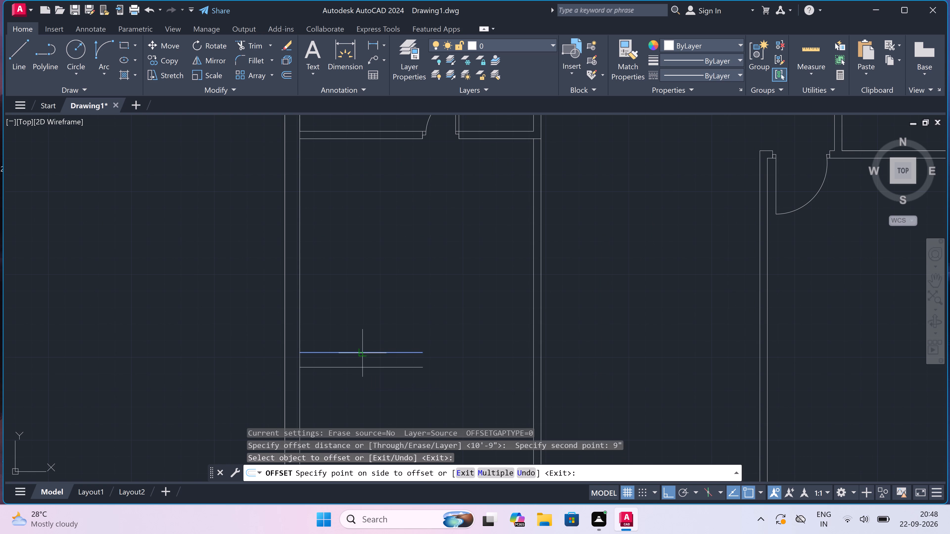
left_click(350, 400)
key("Escape")
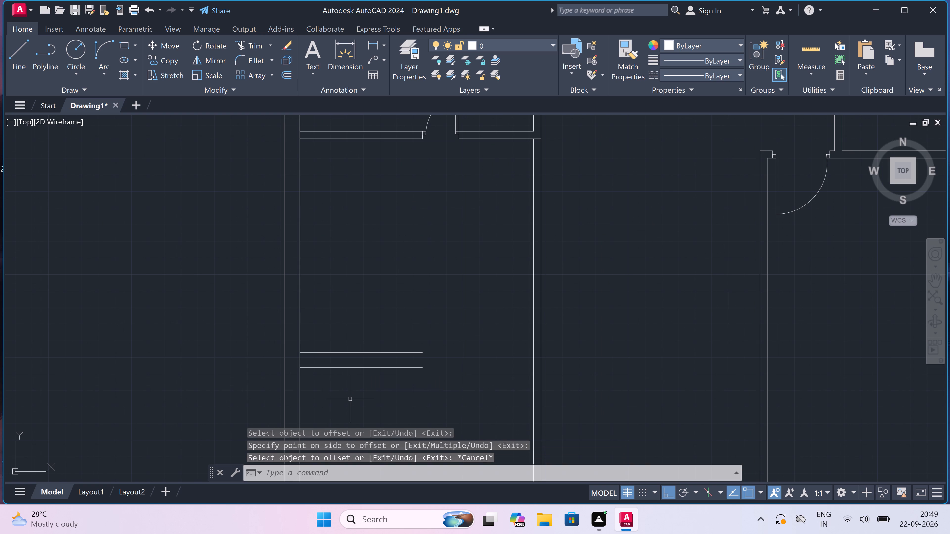
Extend the lower bottom-wall line left to the outer face of the left exterior wall.
type("ex")
key("space")
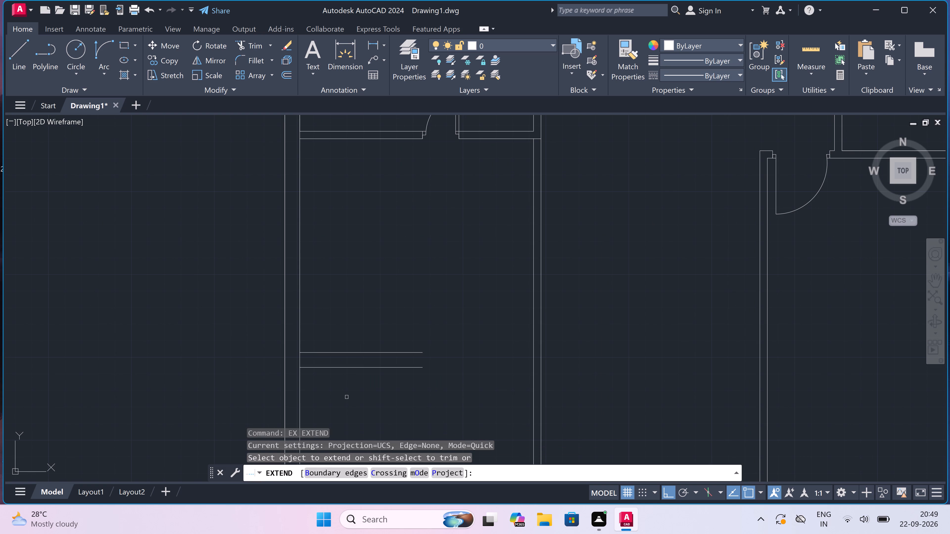
left_click(321, 369)
key("Escape")
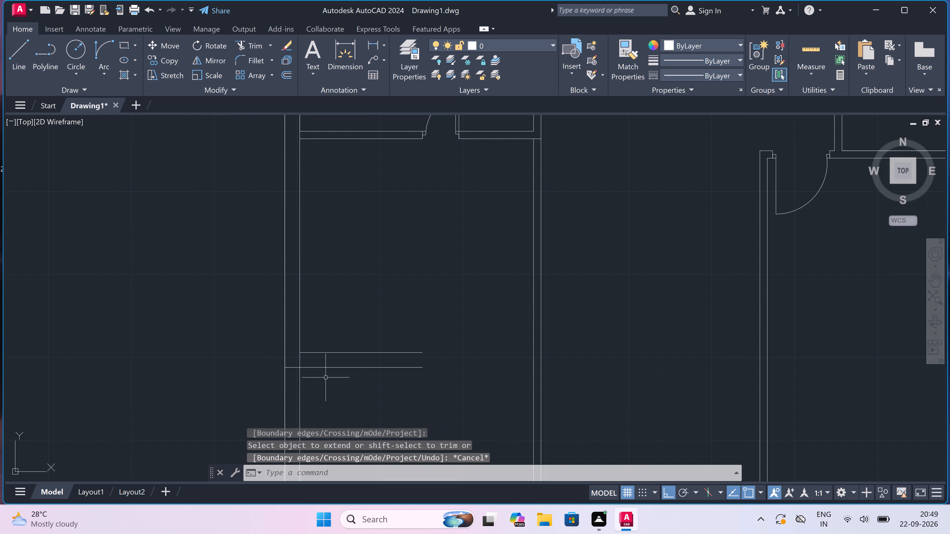
Extend both bottom-wall lines right through the central area's left wall to the wall on its right side.
type("ex")
key("space")
left_click_drag(360, 378, 386, 339)
double_click(462, 217)
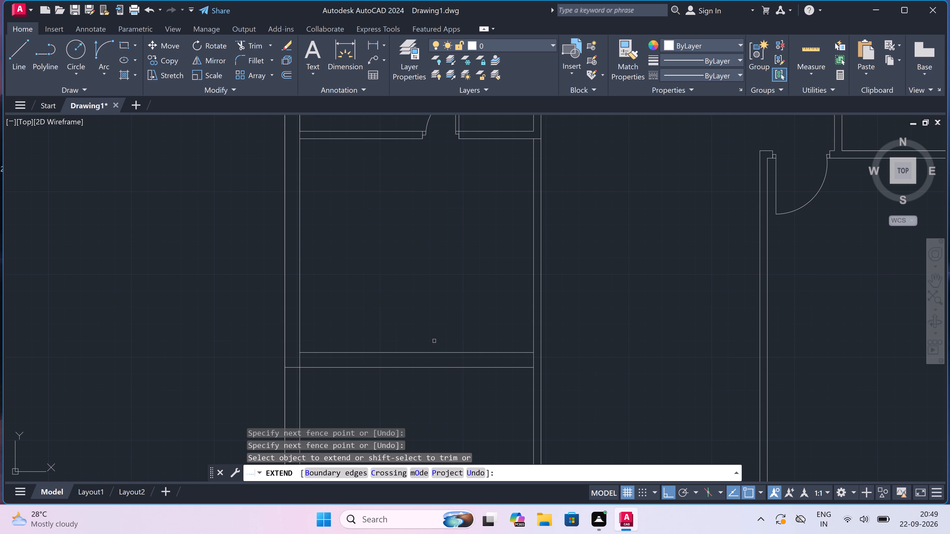
left_click_drag(436, 383, 459, 356)
left_click(563, 245)
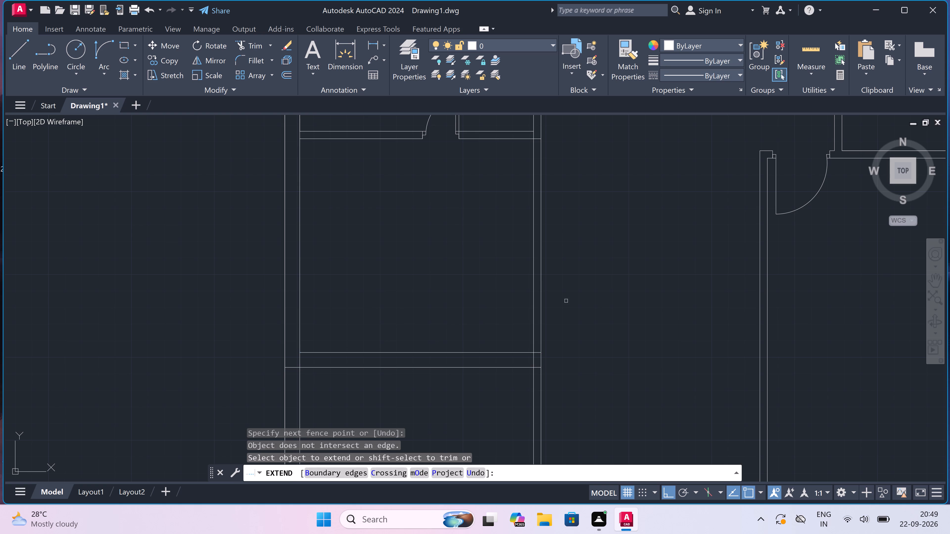
left_click_drag(510, 383, 519, 357)
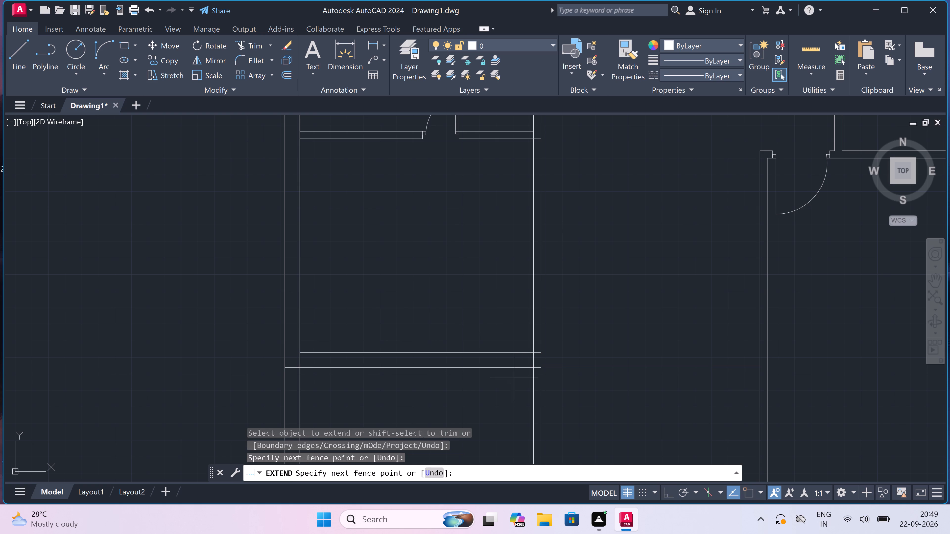
left_click_drag(528, 308, 529, 312)
left_click(525, 378)
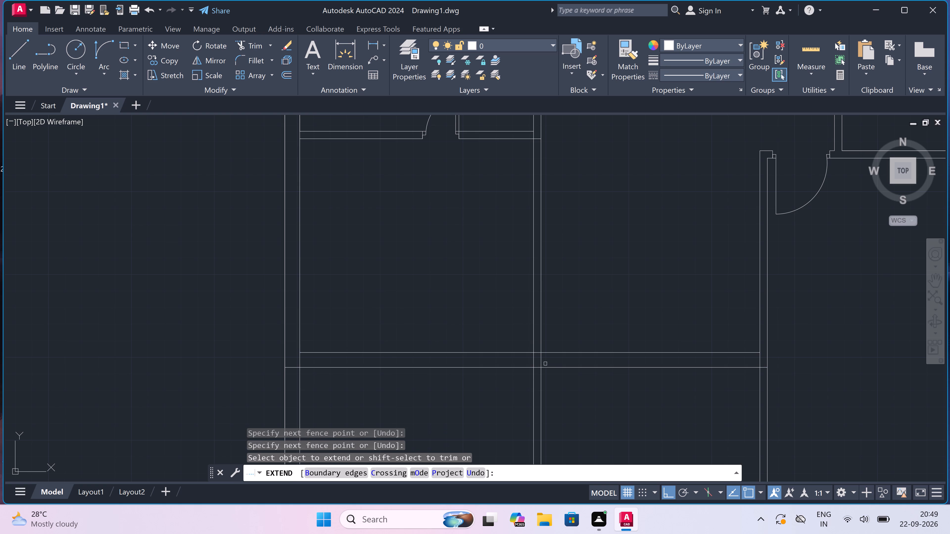
Extend the bottom wall's upper line to the right exterior wall's inner face and its lower line to the outer face.
scroll(514, 357, "down", 3)
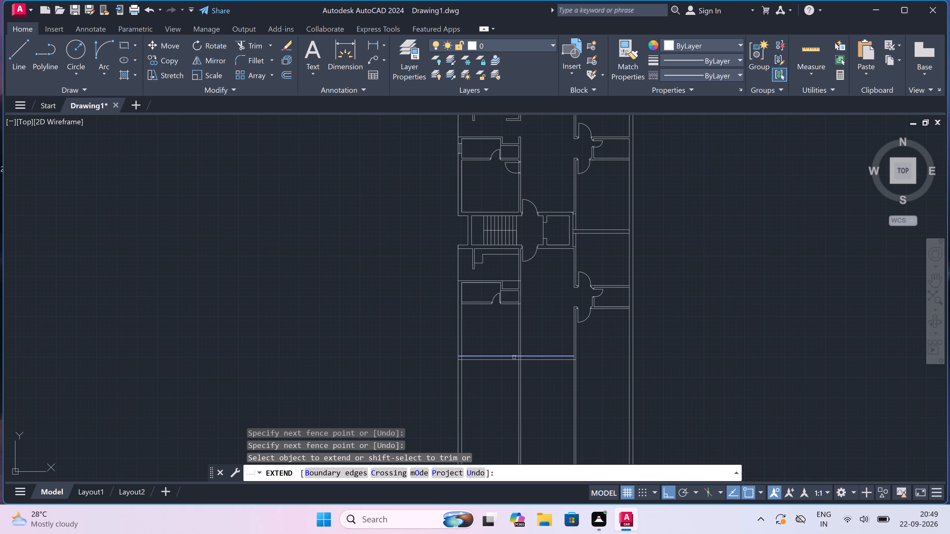
scroll(516, 357, "up", 1)
scroll(516, 355, "down", 2)
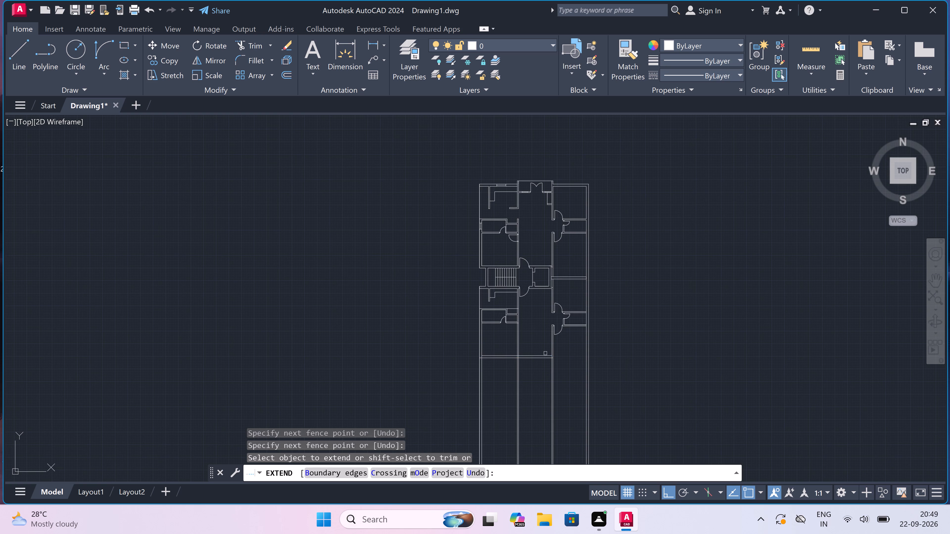
scroll(552, 352, "up", 3)
left_click_drag(534, 334, 536, 339)
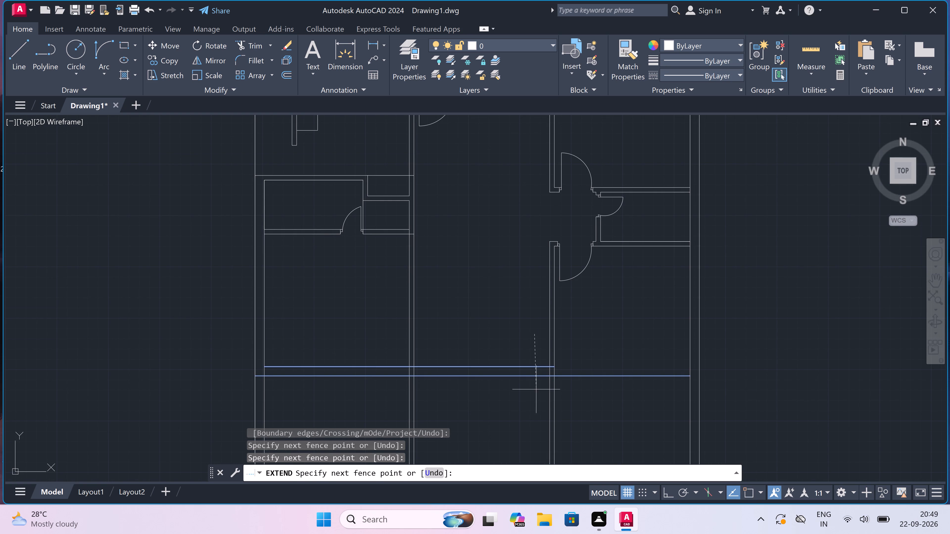
left_click_drag(536, 392, 537, 389)
left_click(539, 367)
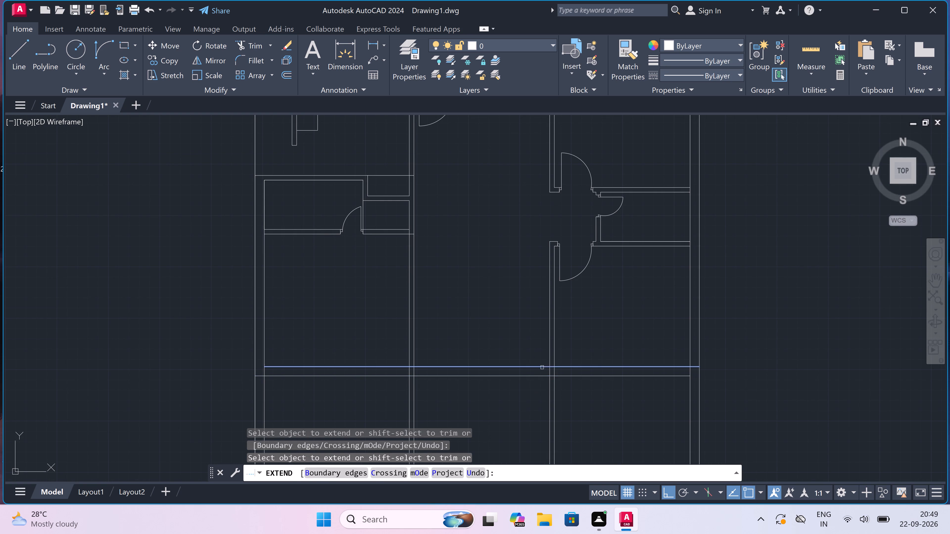
left_click(608, 376)
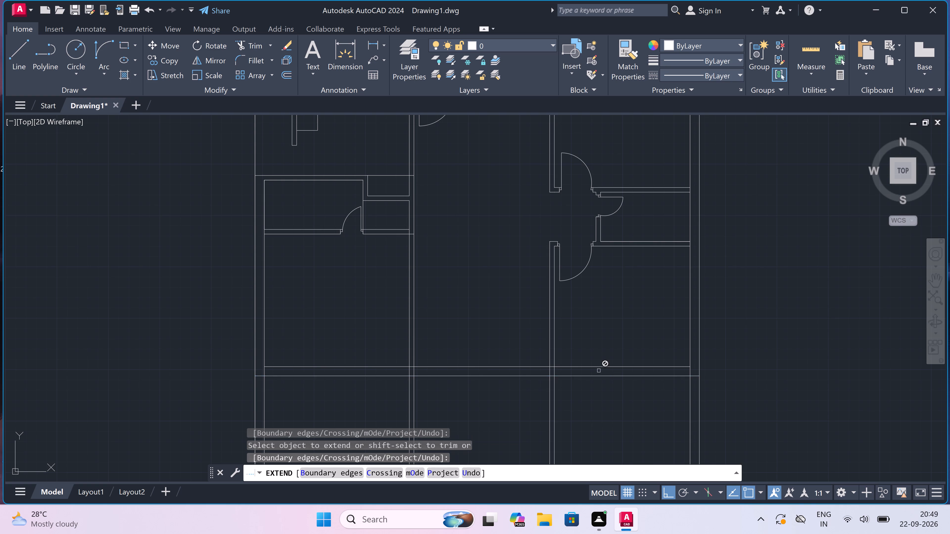
scroll(538, 319, "down", 3)
scroll(535, 322, "up", 2)
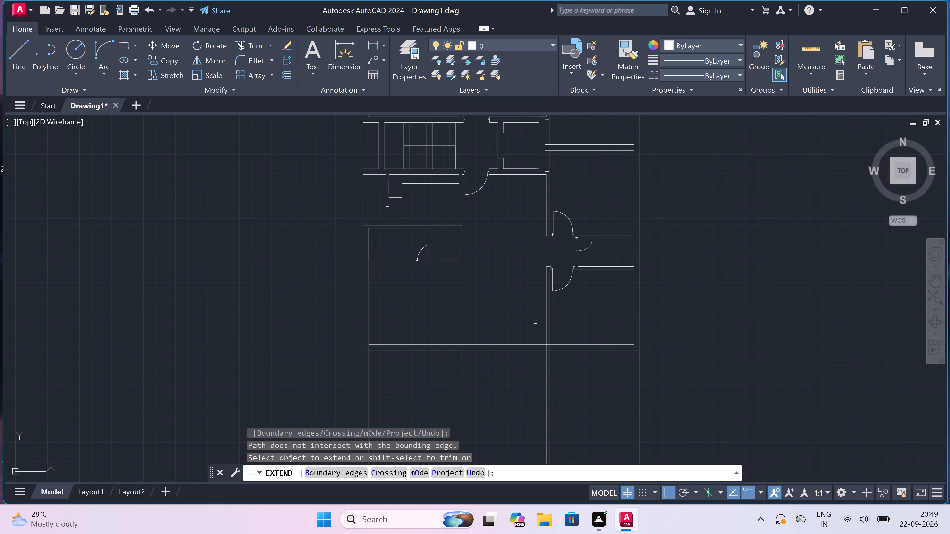
key("Escape")
Trim all the vertical wall lines that run below the new bottom wall.
type("tr")
key("space")
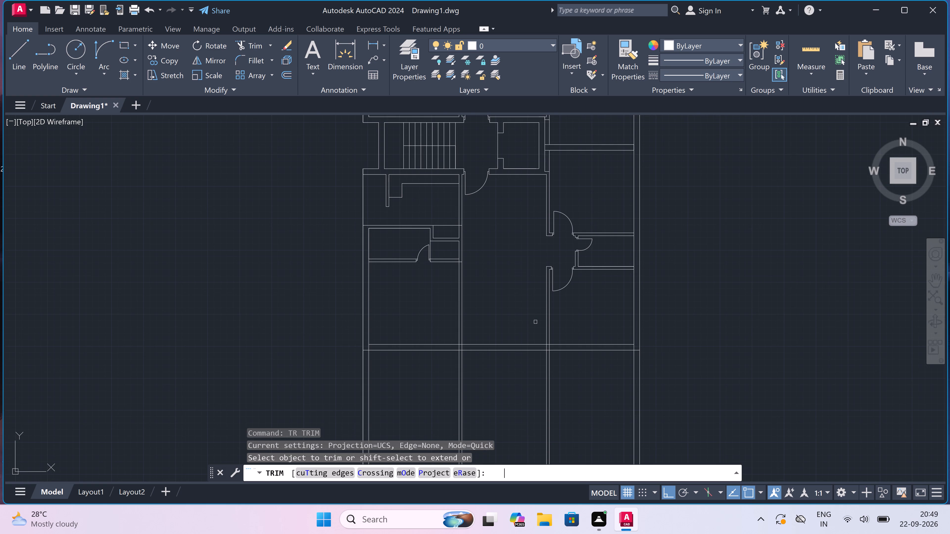
left_click_drag(681, 388, 675, 389)
left_click(322, 362)
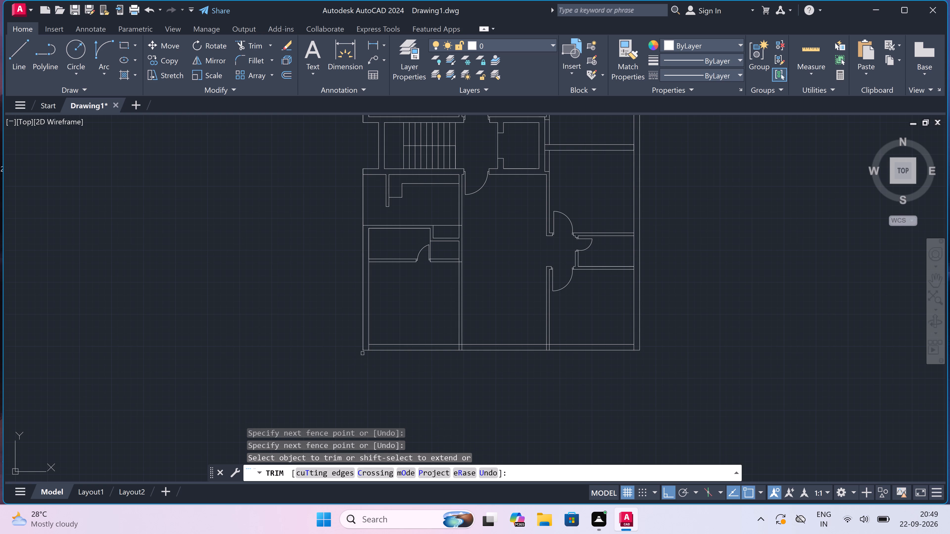
Trim the left exterior wall's inner line where it crosses the bottom wall at the lower-left corner.
scroll(362, 353, "up", 4)
left_click_drag(371, 341, 384, 341)
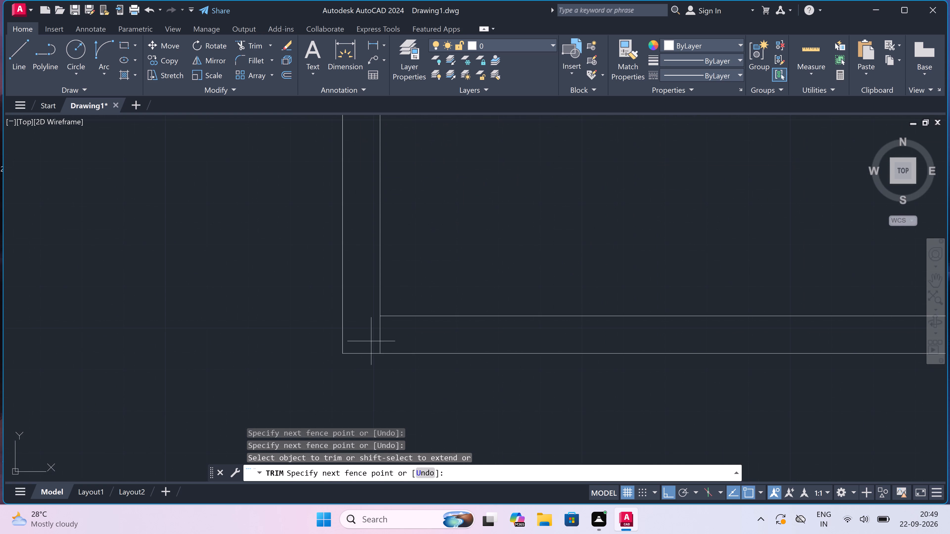
scroll(451, 337, "down", 4)
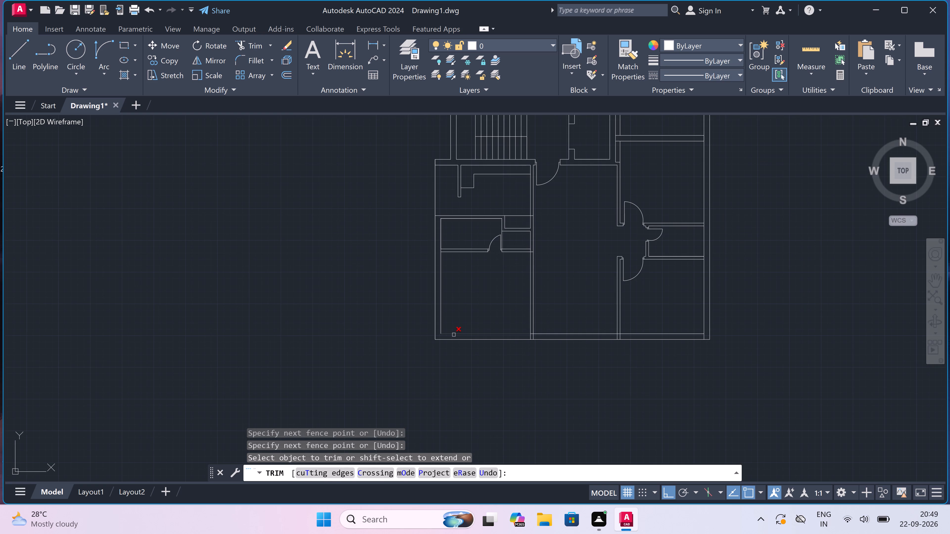
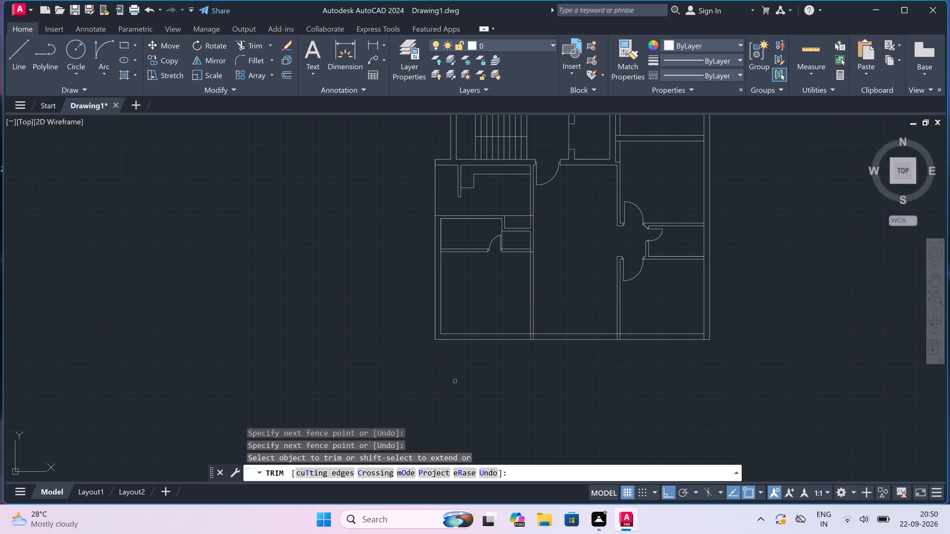
Trim the leftover line segments where the small lower-left room's bottom wall meets the central area's left wall.
scroll(454, 384, "down", 2)
scroll(516, 355, "up", 2)
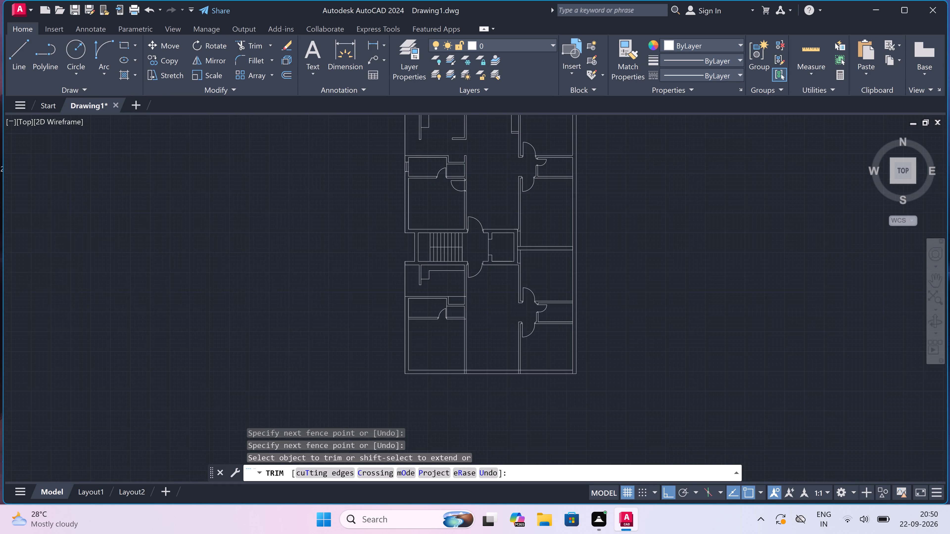
scroll(495, 355, "up", 1)
scroll(489, 355, "down", 1)
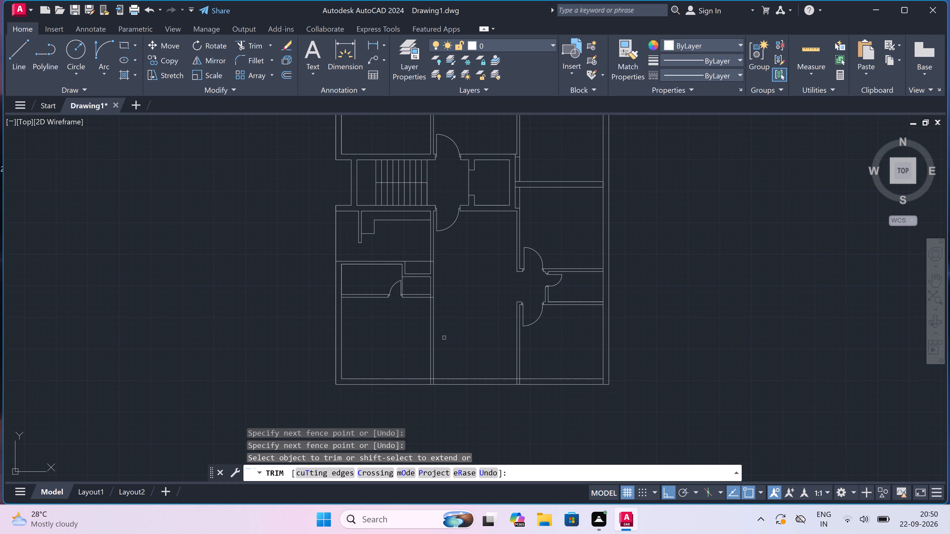
scroll(426, 299, "up", 4)
left_click(435, 292)
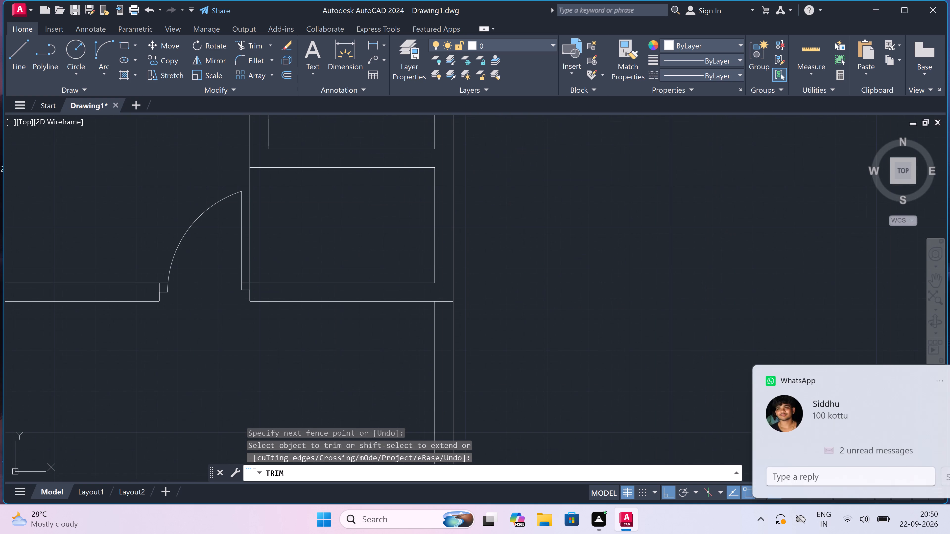
scroll(440, 298, "up", 3)
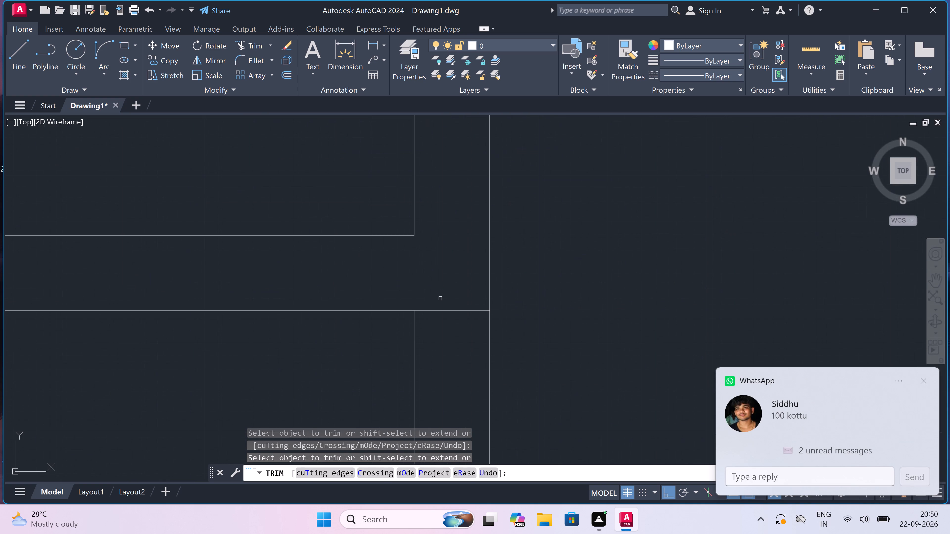
left_click(440, 298)
left_click(441, 329)
Trim the overlapping lines where both walls of the lower central area meet the bottom exterior wall, leaving open T-junctions.
scroll(441, 329, "down", 4)
scroll(428, 342, "up", 1)
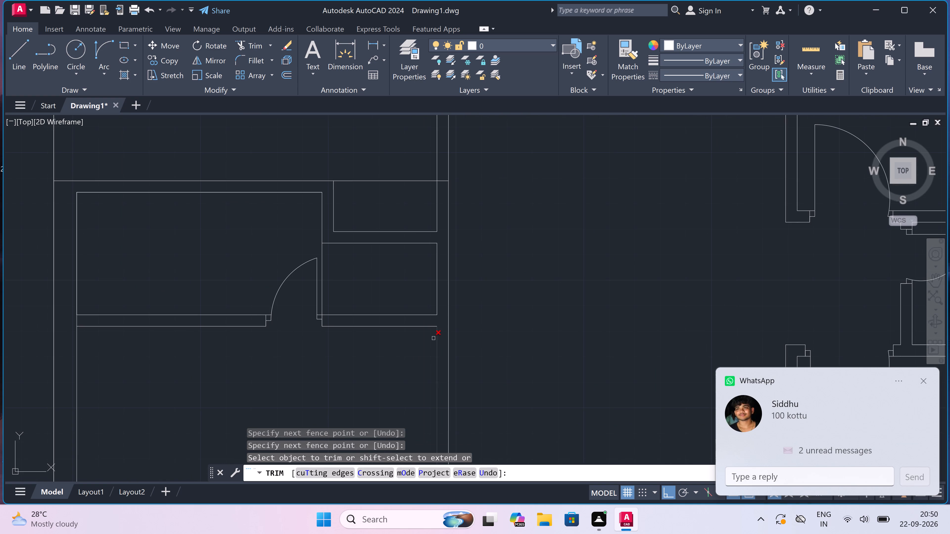
scroll(428, 342, "down", 5)
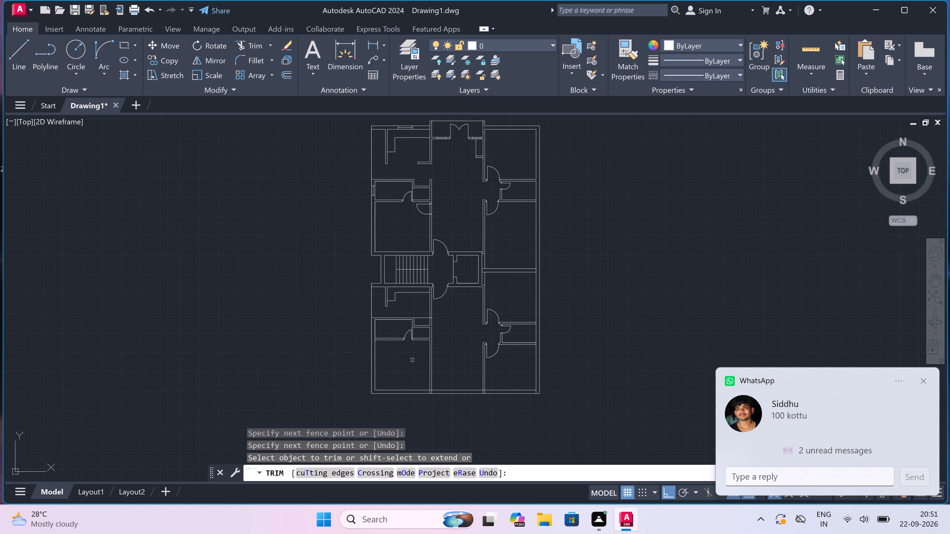
scroll(427, 397, "up", 4)
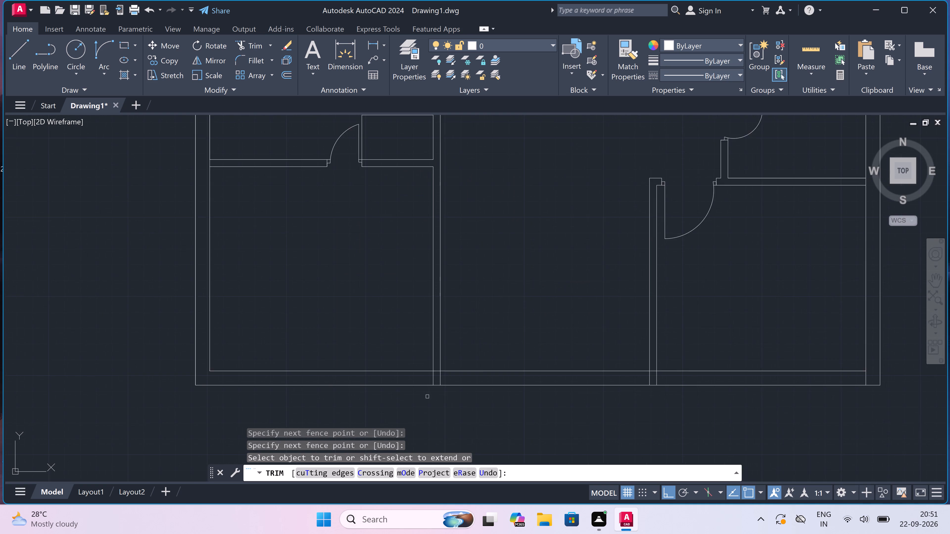
left_click_drag(423, 367, 429, 368)
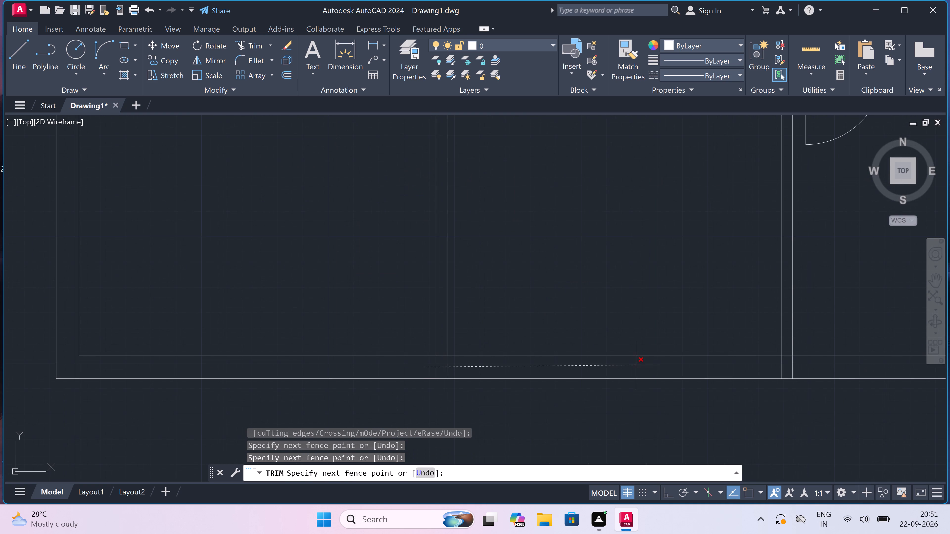
left_click(804, 368)
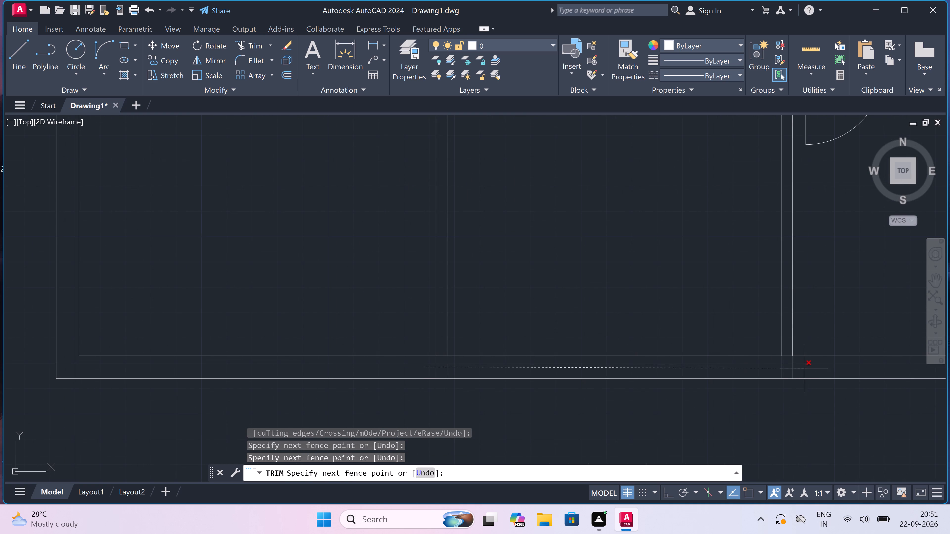
left_click(787, 365)
left_click(784, 349)
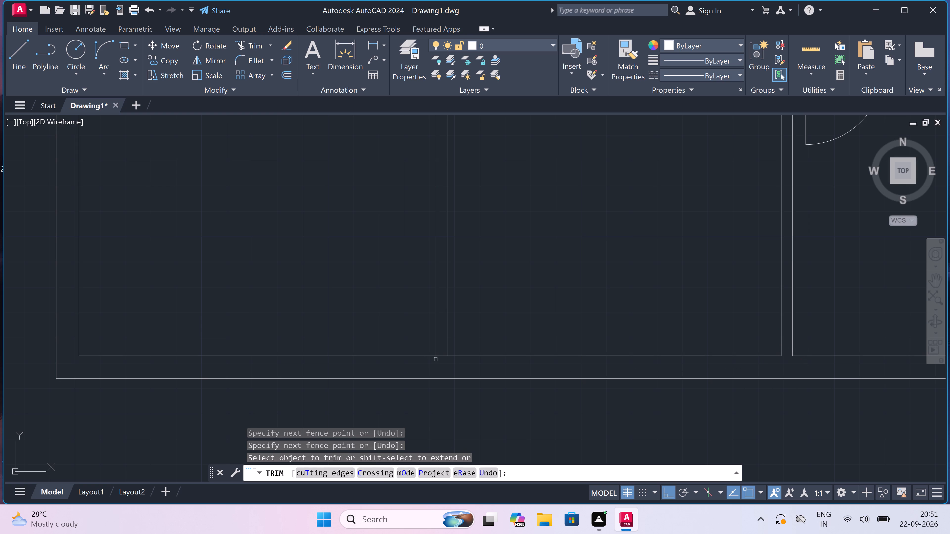
left_click(442, 363)
left_click(441, 348)
scroll(441, 350, "down", 4)
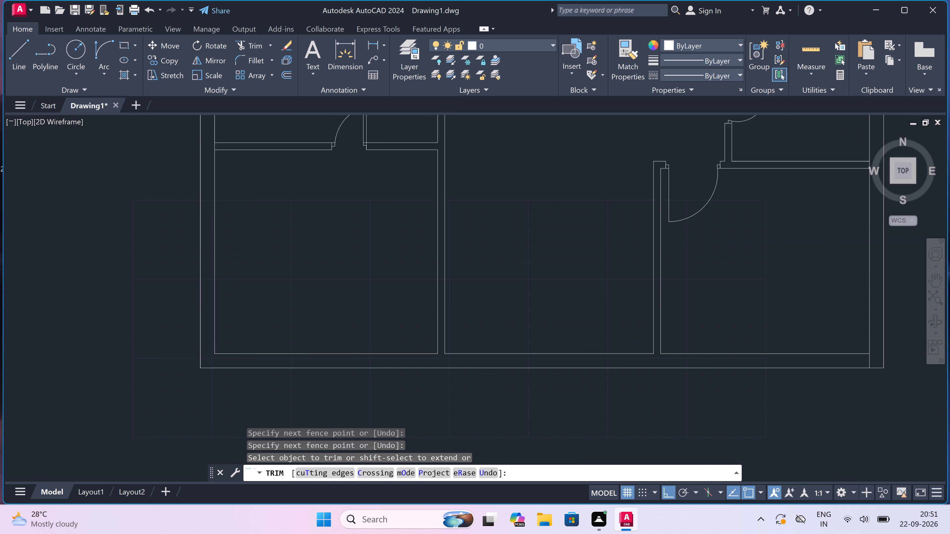
scroll(437, 318, "up", 2)
scroll(435, 316, "down", 2)
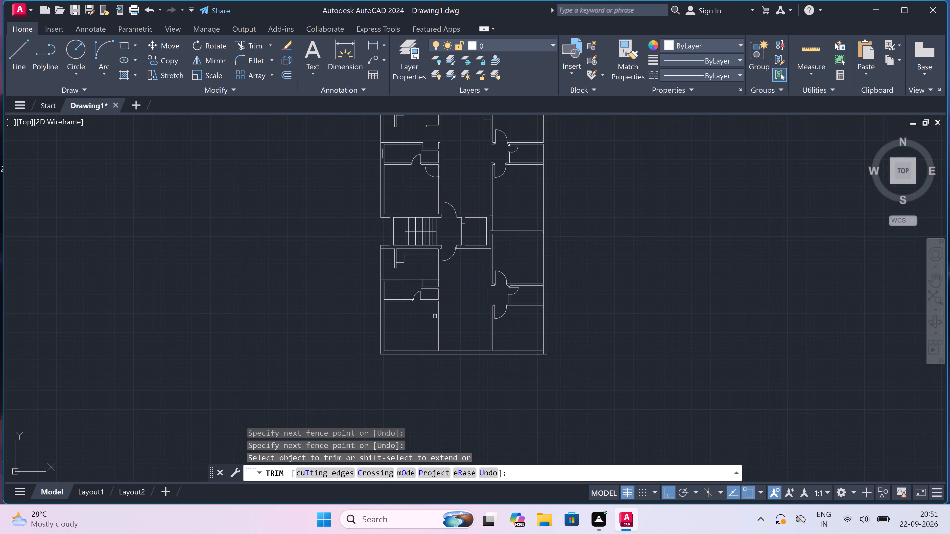
scroll(426, 303, "up", 3)
scroll(447, 309, "up", 2)
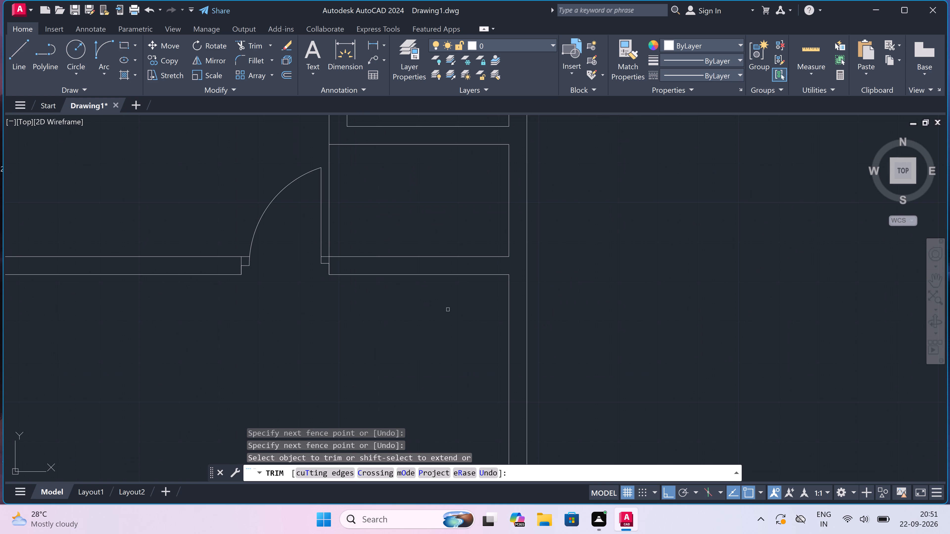
key("Escape")
Draw a door jamb line across the central area's left wall, just below the small lower-left room's bottom wall.
type("l")
key("space")
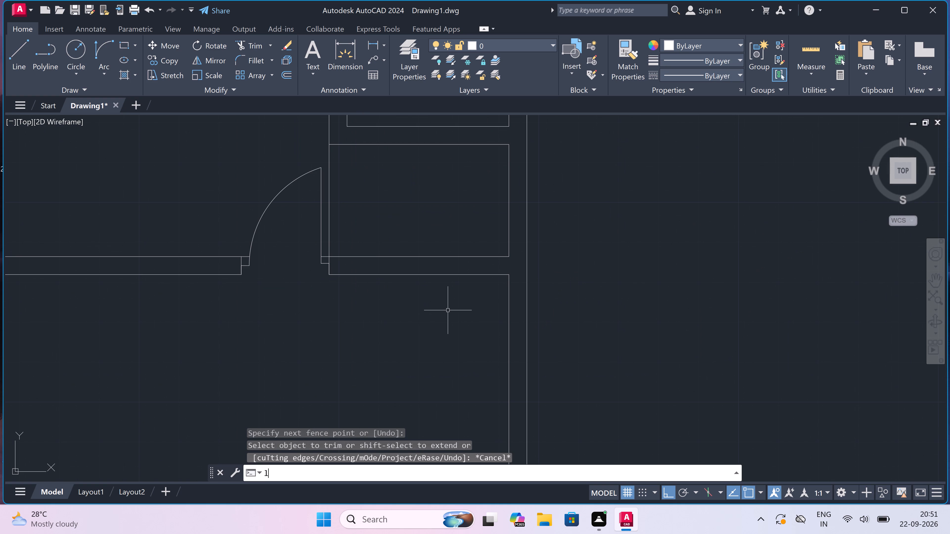
scroll(449, 309, "down", 1)
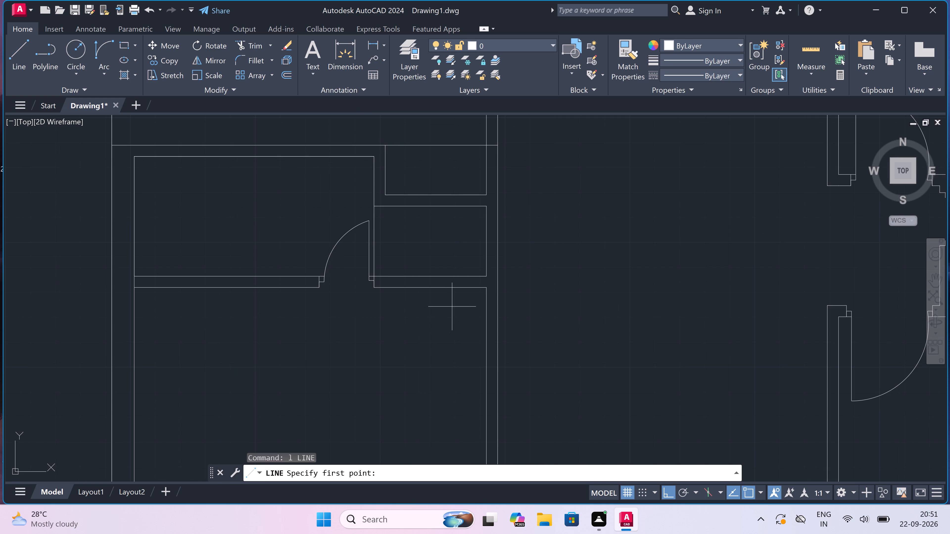
scroll(466, 327, "down", 1)
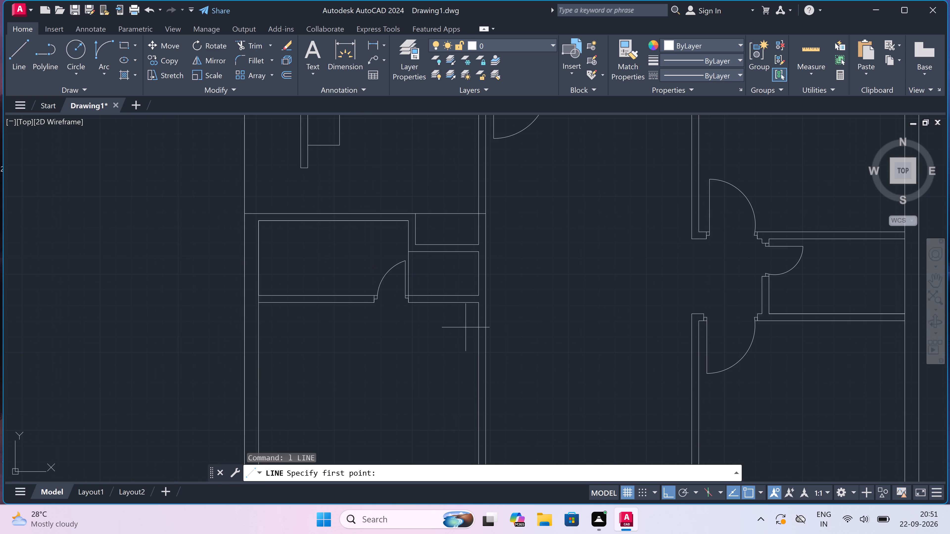
scroll(471, 322, "down", 1)
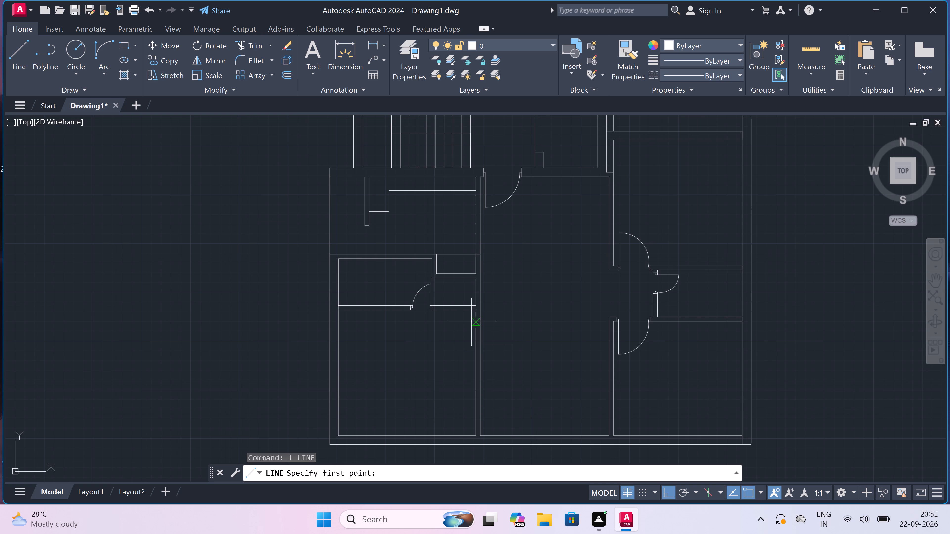
scroll(471, 322, "up", 2)
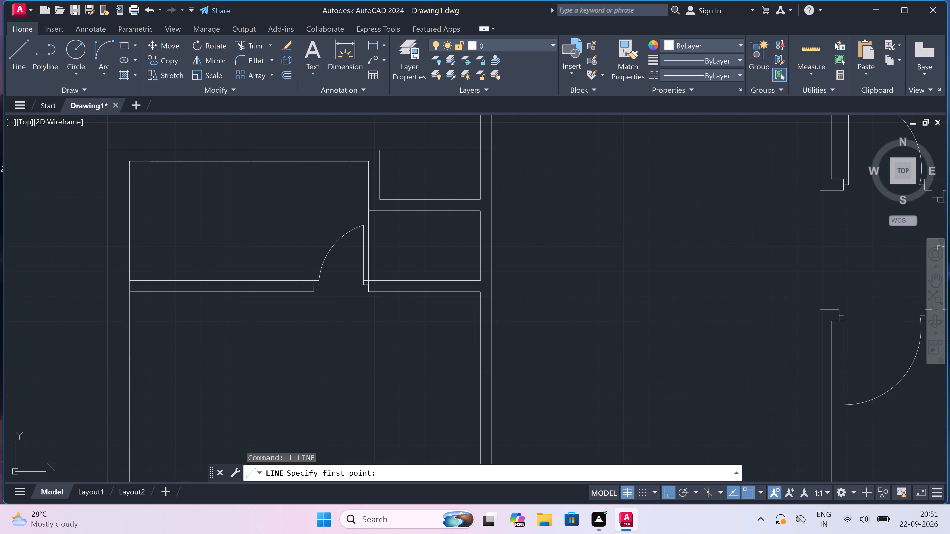
scroll(472, 322, "down", 1)
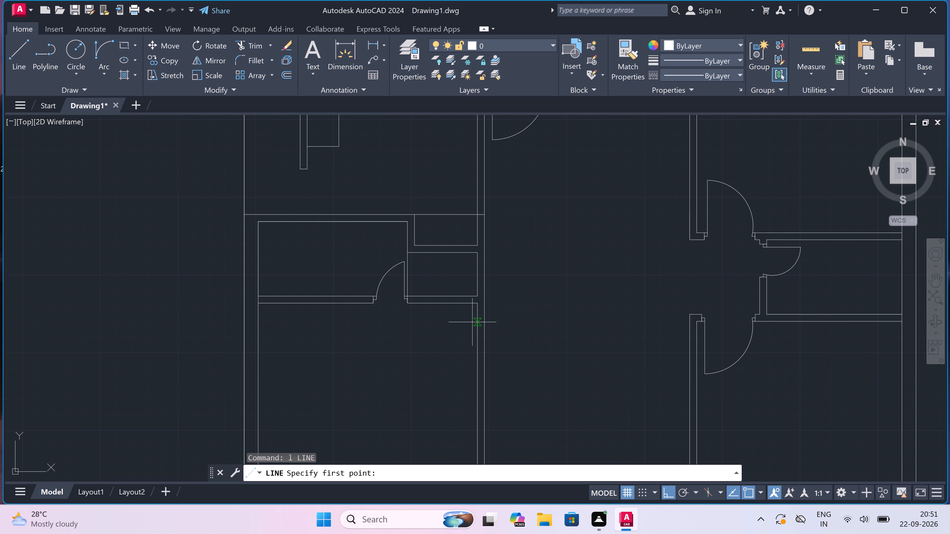
scroll(472, 322, "down", 1)
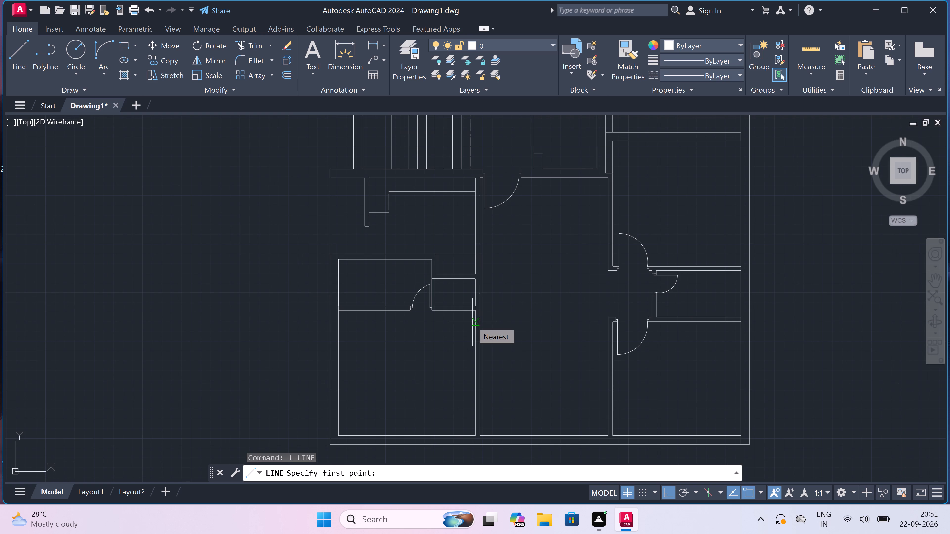
scroll(474, 312, "up", 3)
scroll(474, 312, "down", 5)
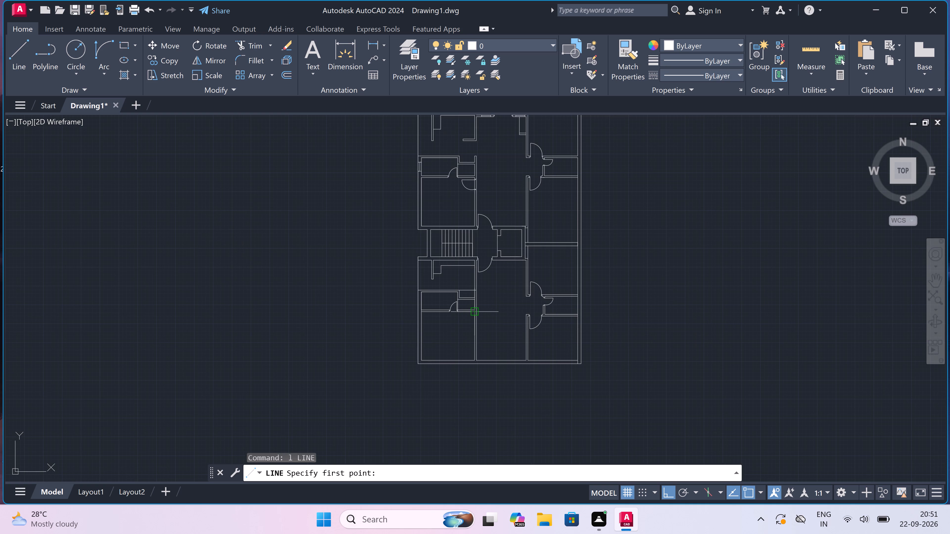
scroll(474, 312, "down", 1)
scroll(474, 312, "up", 1)
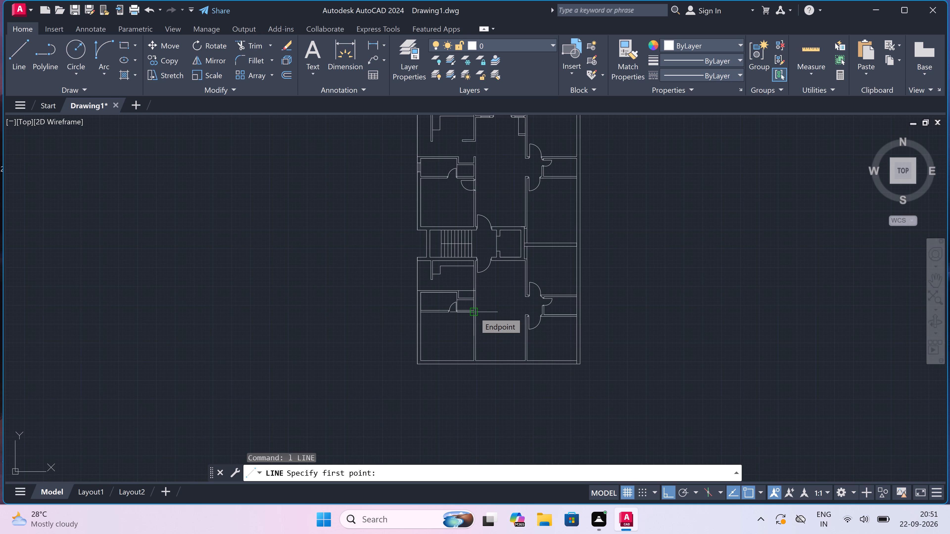
scroll(474, 312, "up", 6)
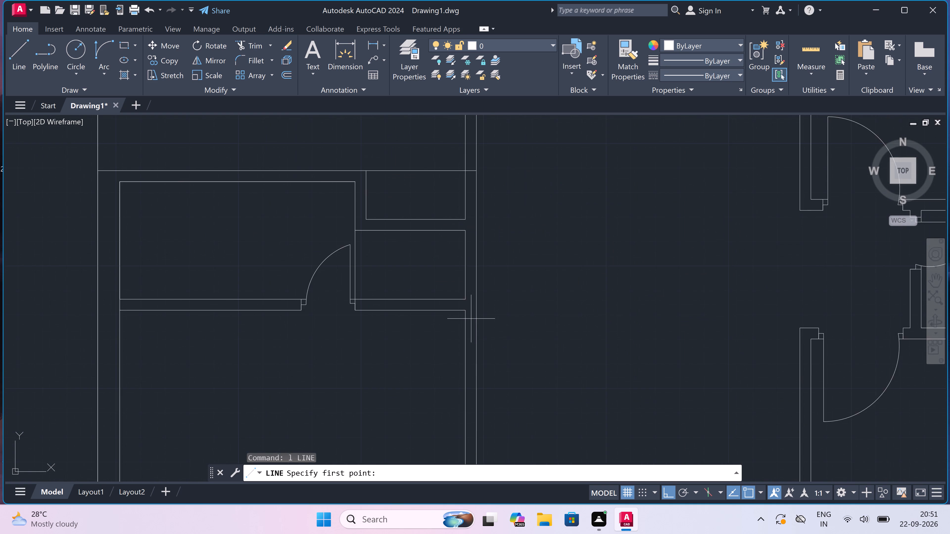
left_click(454, 318)
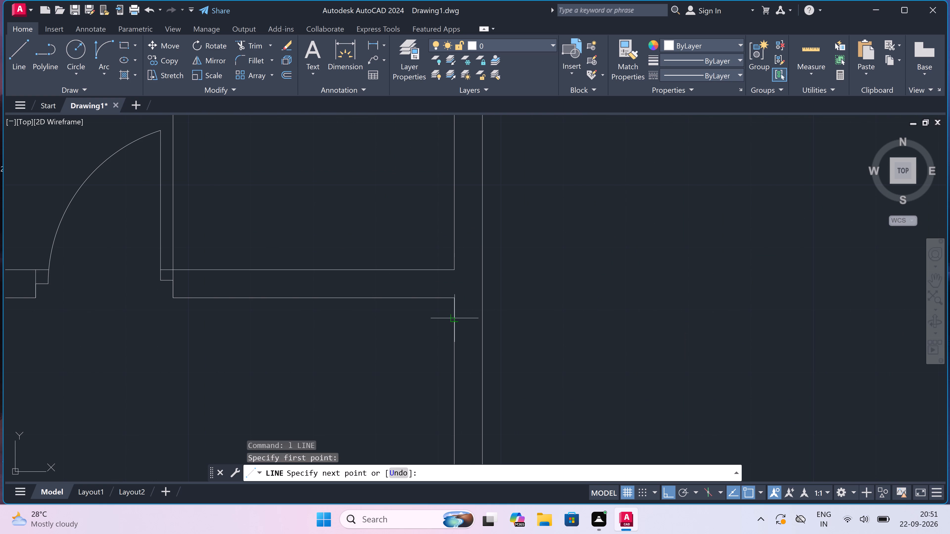
left_click(480, 317)
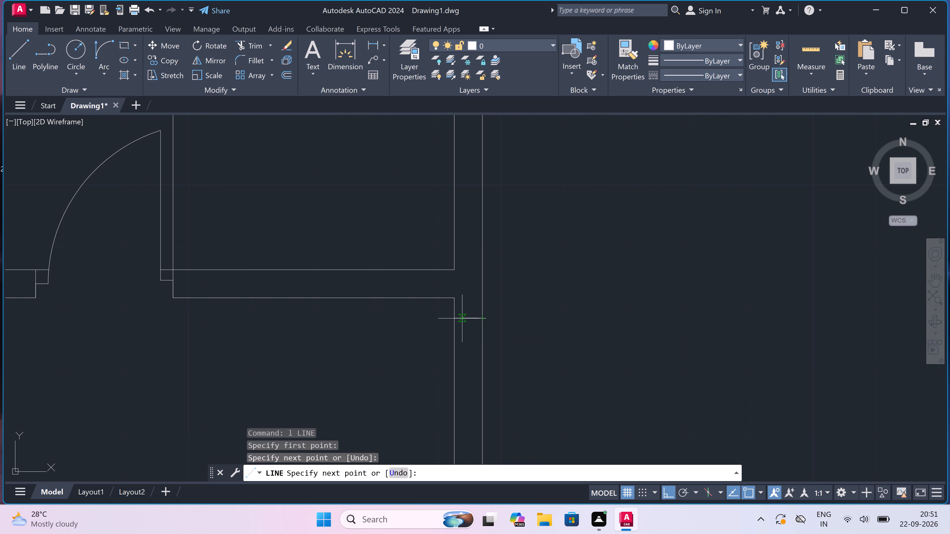
From the jamb line's midpoint, draw a 2" line downward and a 3' door leaf line to the left into the lower-left room.
left_click_drag(468, 317, 470, 320)
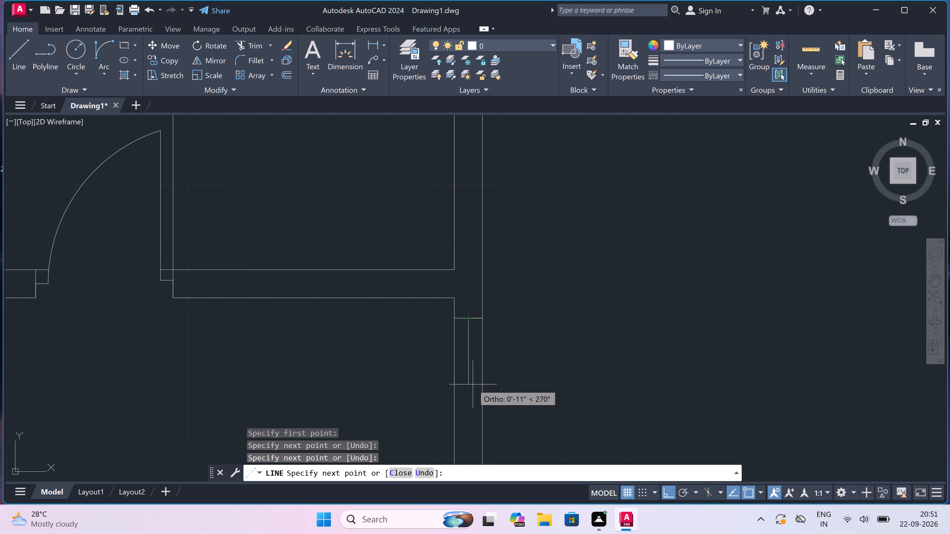
key("2")
type("\"")
key("space")
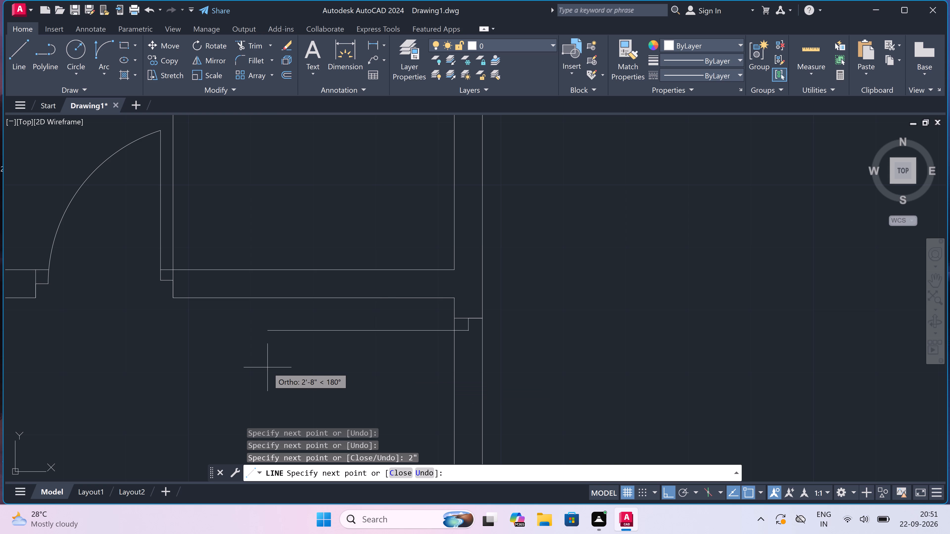
type("3'")
key("space")
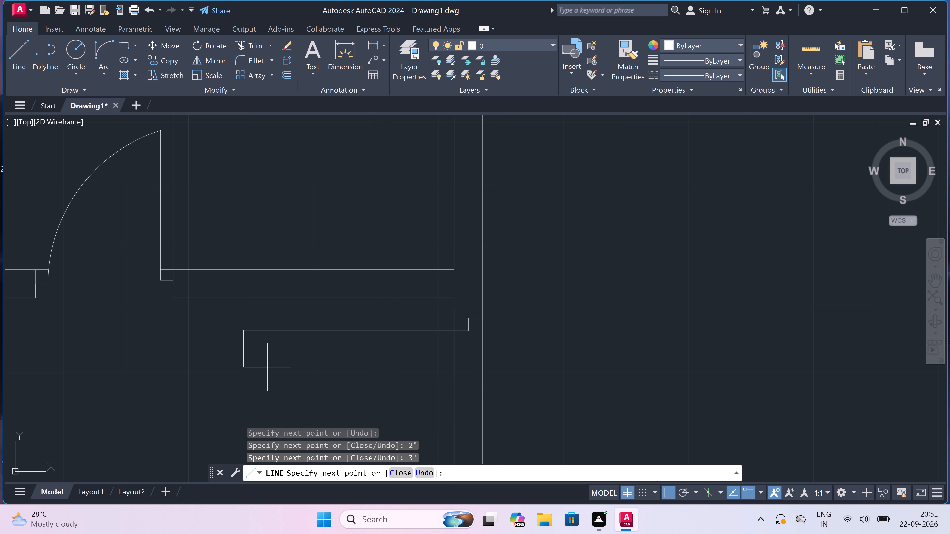
scroll(279, 345, "down", 3)
scroll(255, 383, "up", 3)
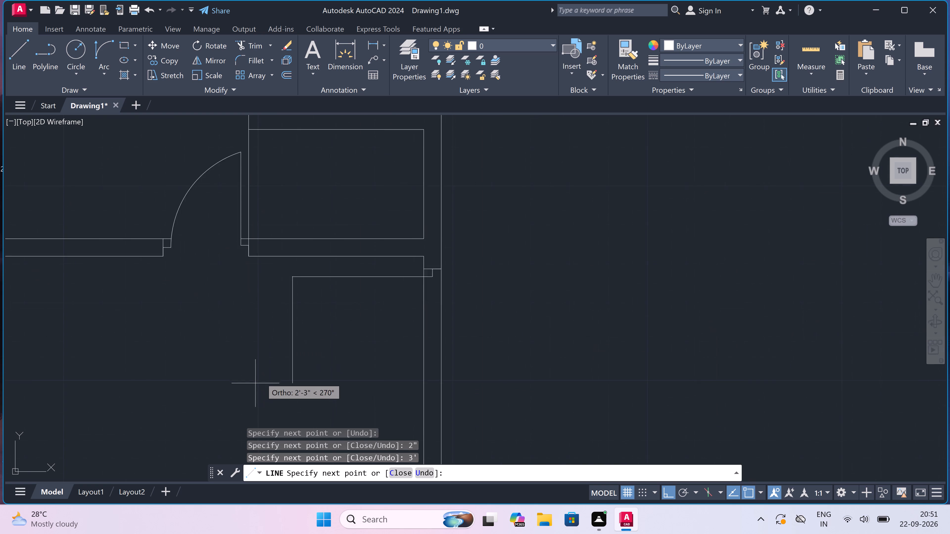
scroll(334, 331, "down", 3)
scroll(321, 364, "up", 3)
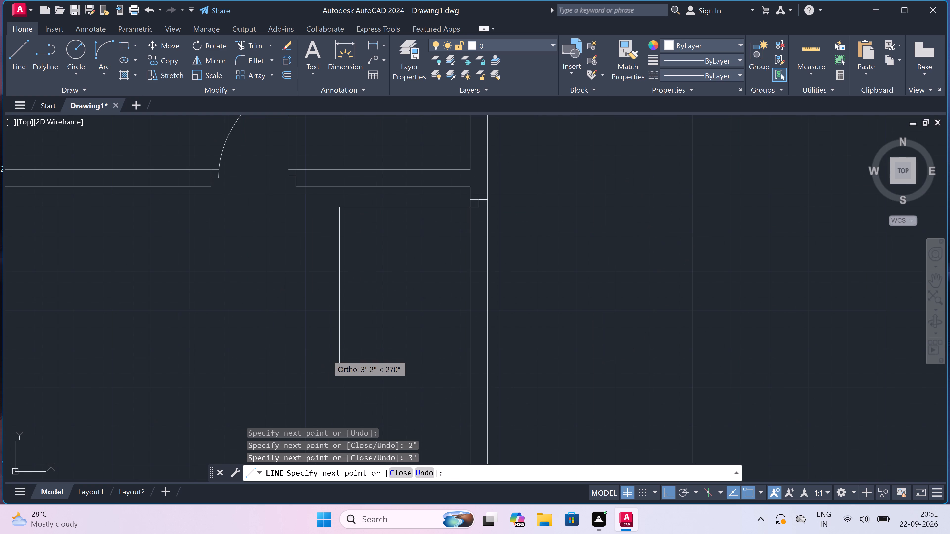
key("Escape")
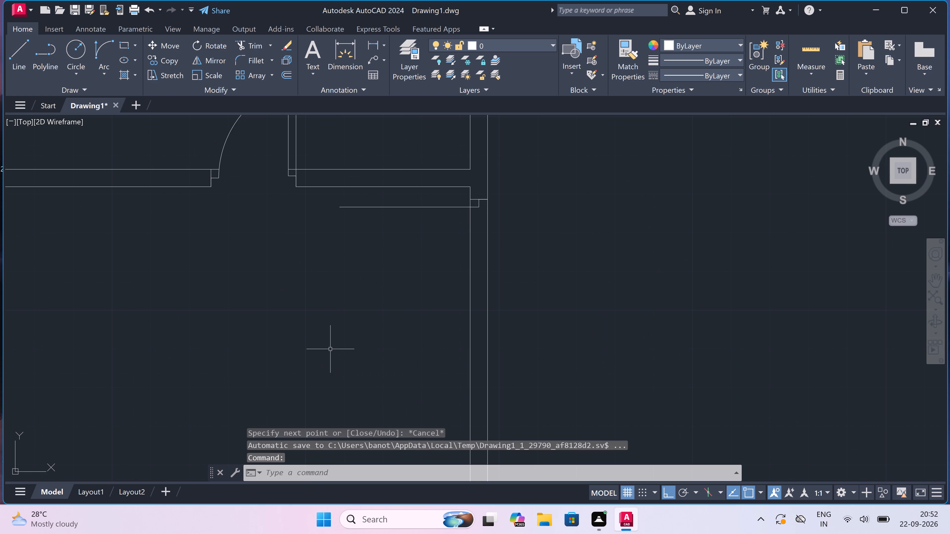
Draw the second door jamb line across the central area's left wall below the door leaf, with a 2" upward stop from its midpoint.
key("space")
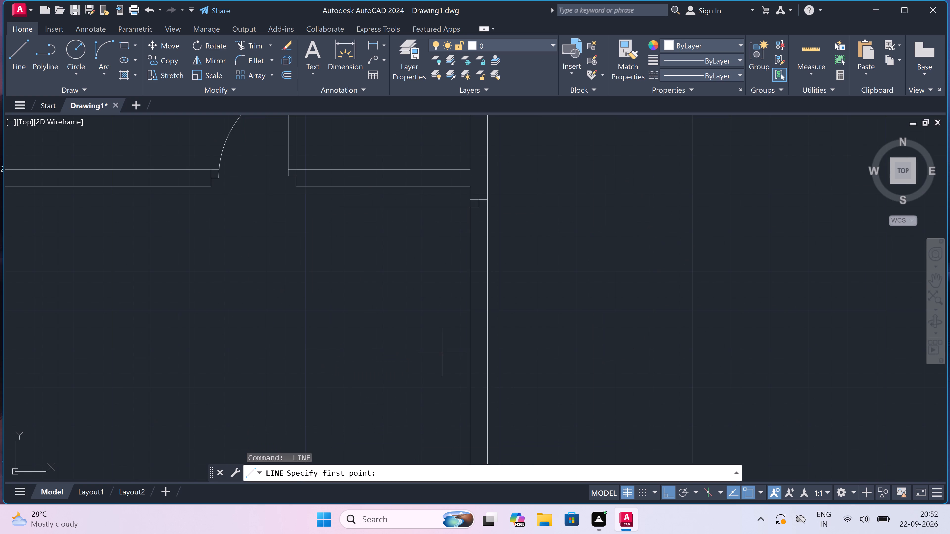
left_click(470, 313)
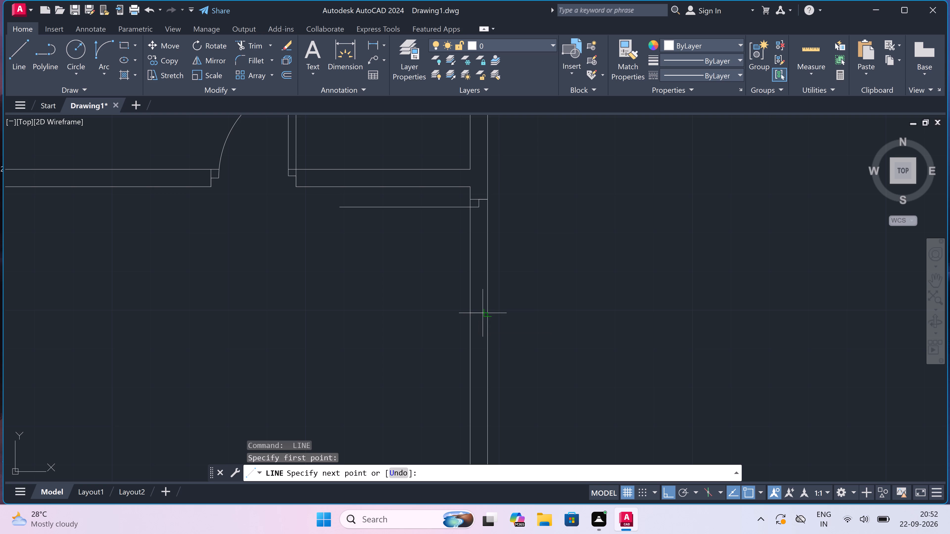
left_click(484, 313)
scroll(477, 314, "up", 2)
left_click(481, 314)
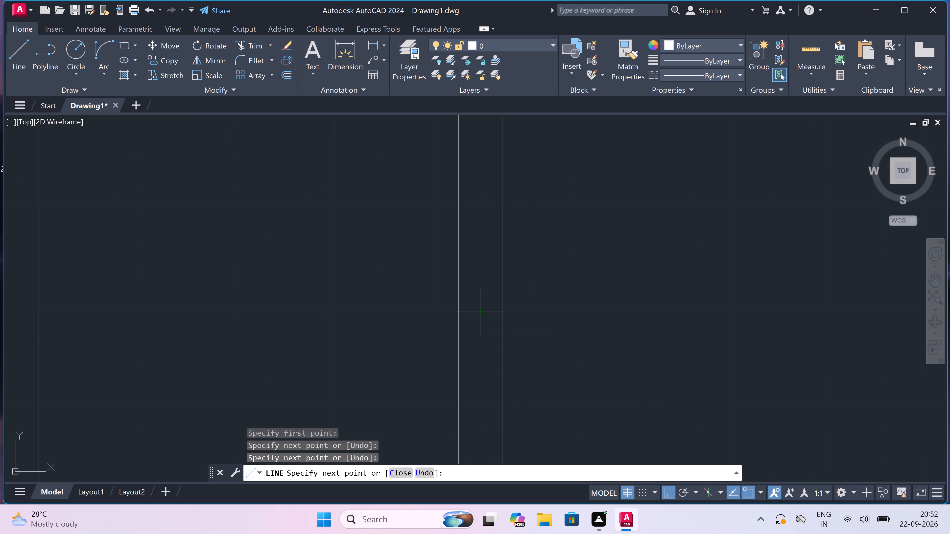
key("2")
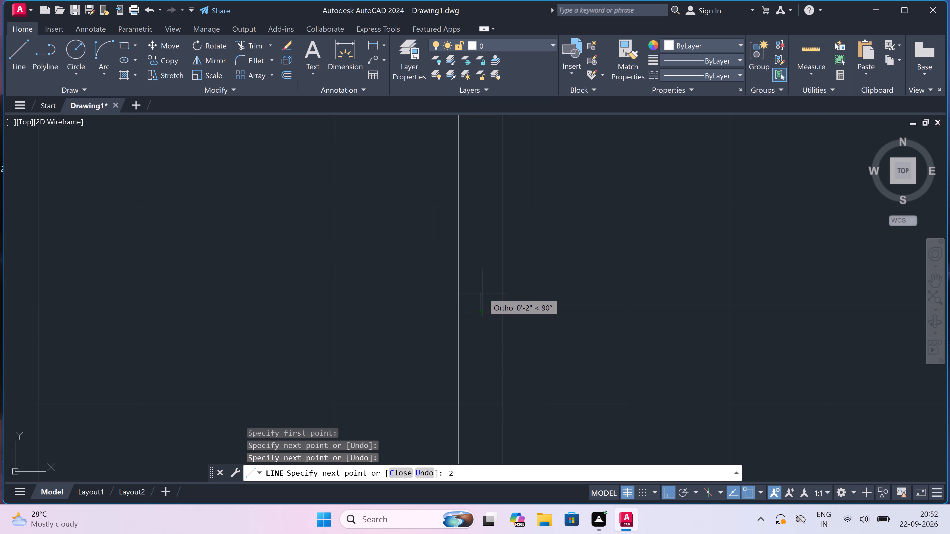
type("\"")
key("space")
key("Escape")
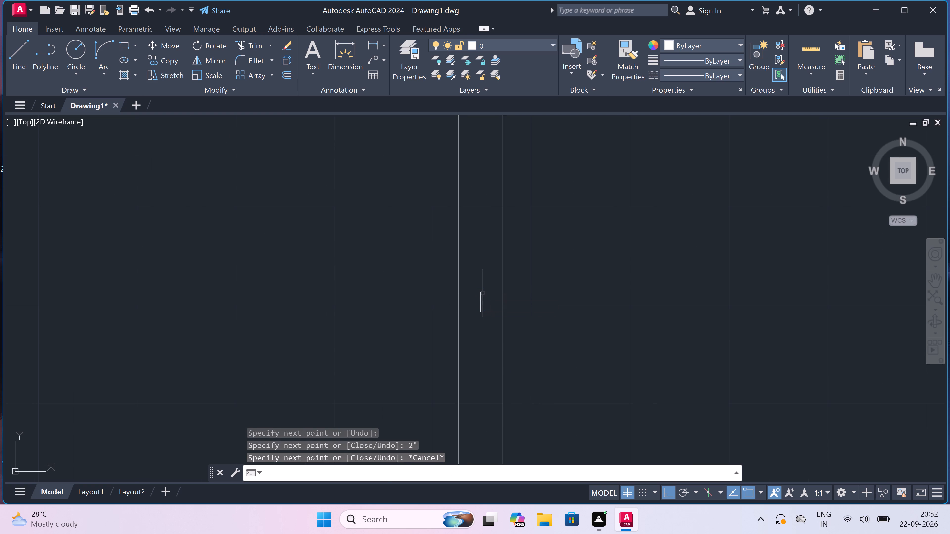
Draw the door swing arc from the free end of the door leaf to the lower jamb's stop, starting tangent straight down.
scroll(446, 396, "down", 3)
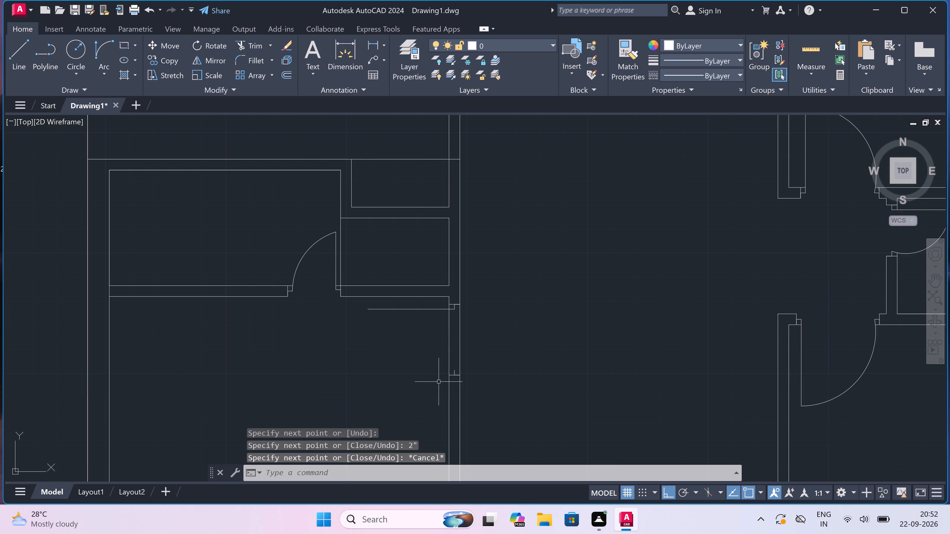
scroll(434, 374, "up", 2)
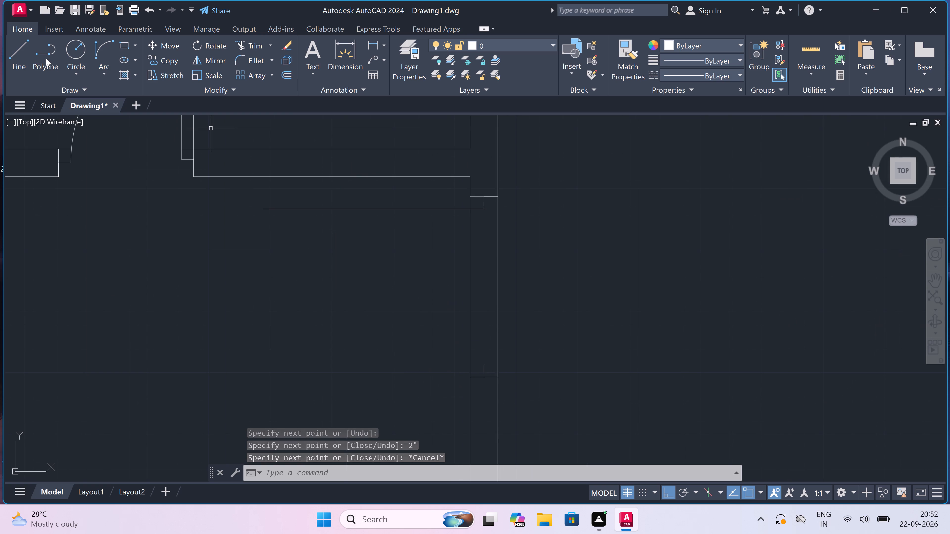
left_click(100, 52)
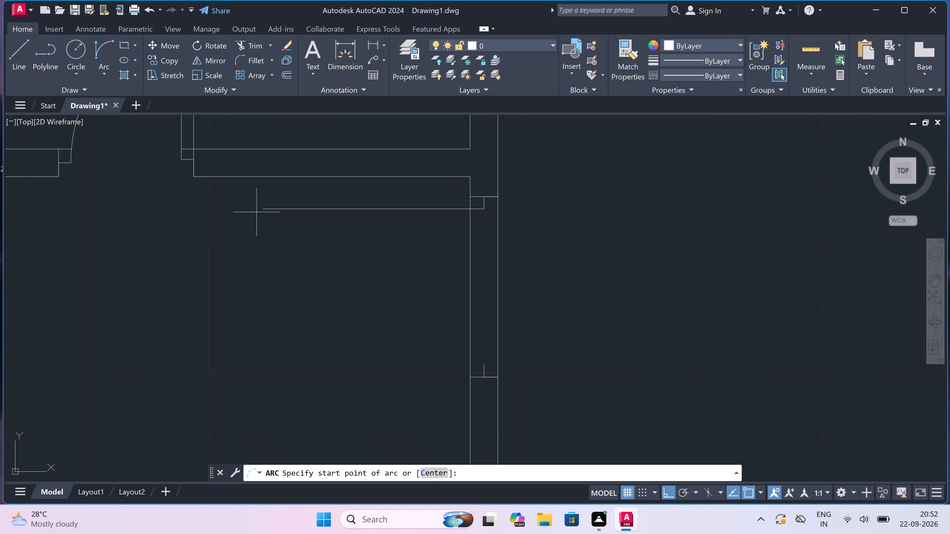
left_click_drag(261, 210, 267, 210)
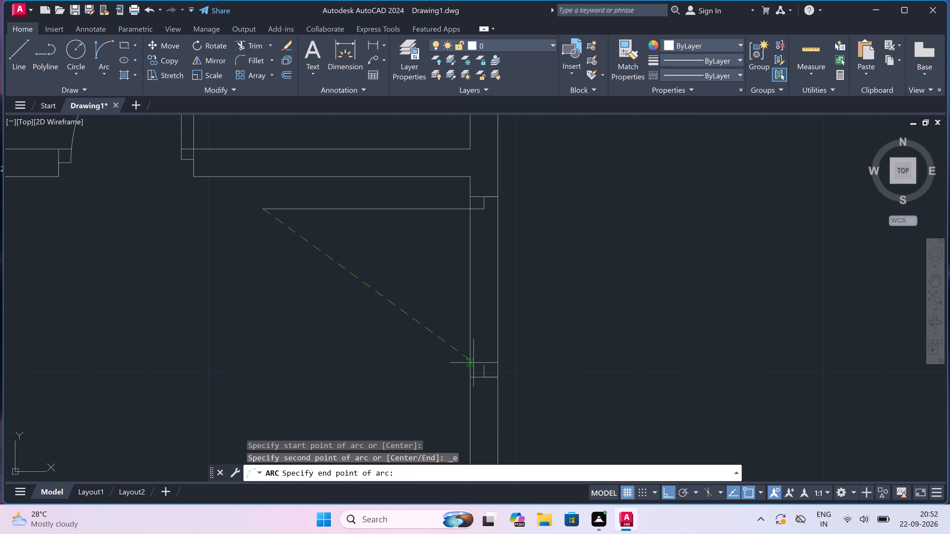
left_click(485, 364)
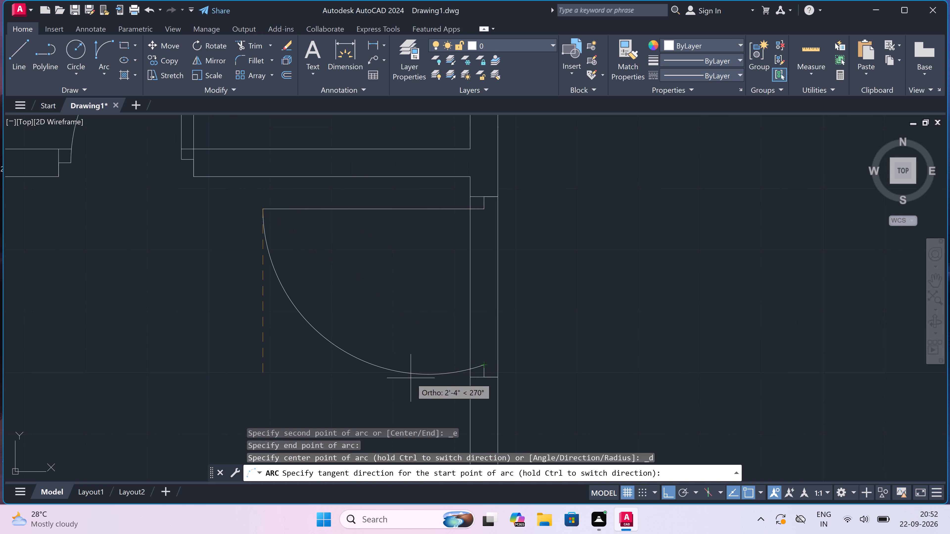
left_click(411, 378)
Trim both faces of the central area's left wall between the two jambs to open the lower-left room's doorway.
scroll(415, 326, "down", 6)
scroll(409, 353, "up", 1)
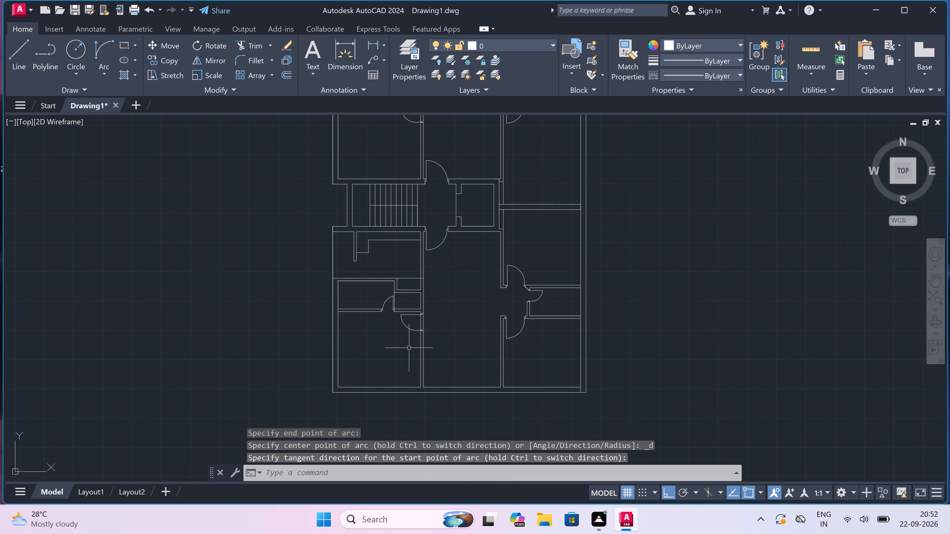
scroll(409, 353, "up", 2)
scroll(409, 353, "down", 1)
scroll(426, 275, "up", 2)
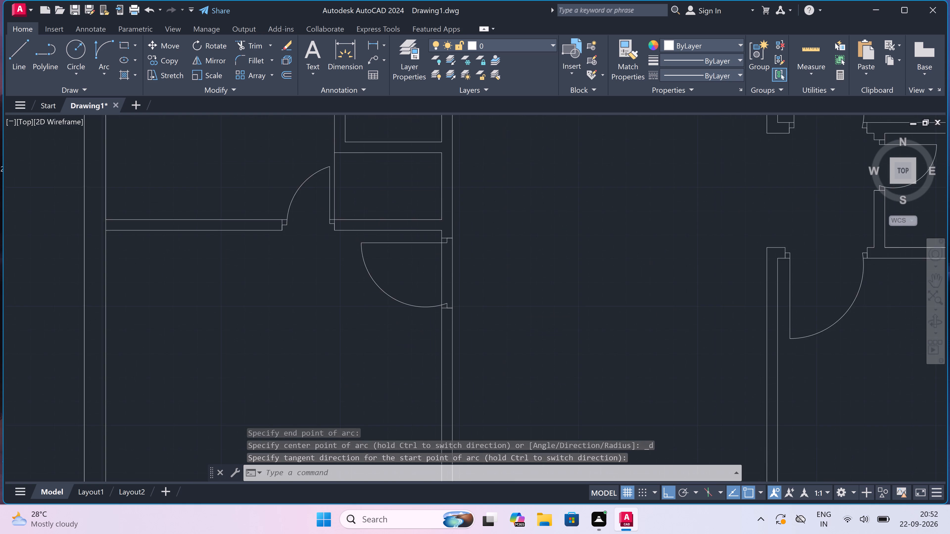
type("tr")
key("space")
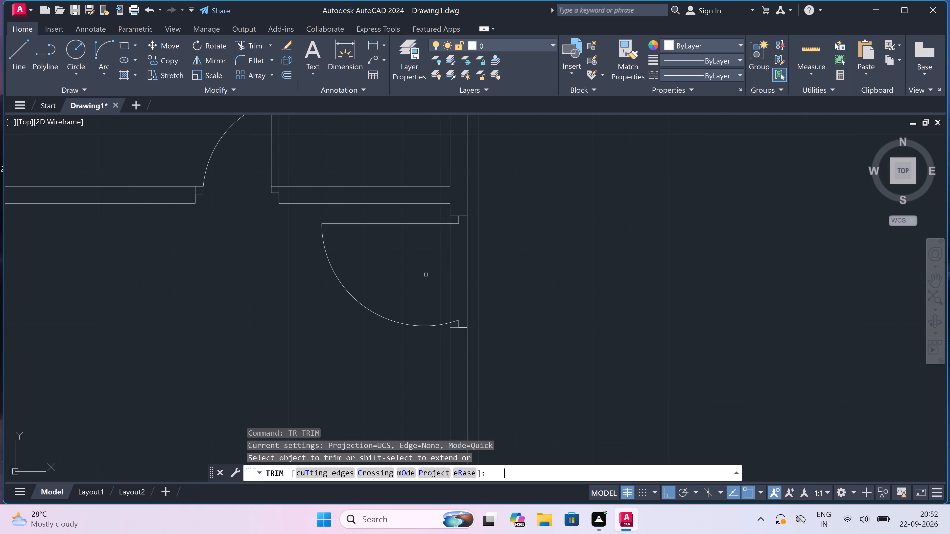
left_click_drag(408, 267, 419, 268)
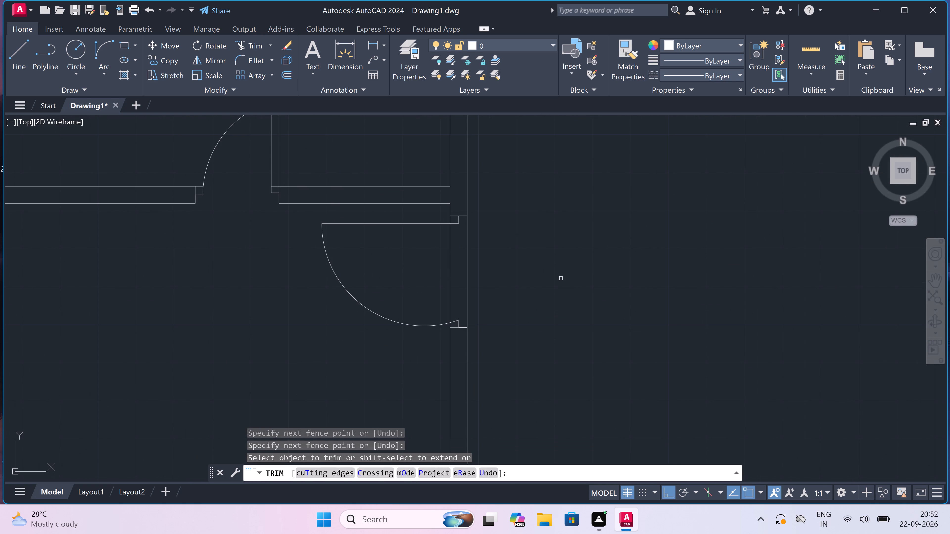
left_click(553, 278)
left_click(420, 278)
scroll(423, 277, "down", 3)
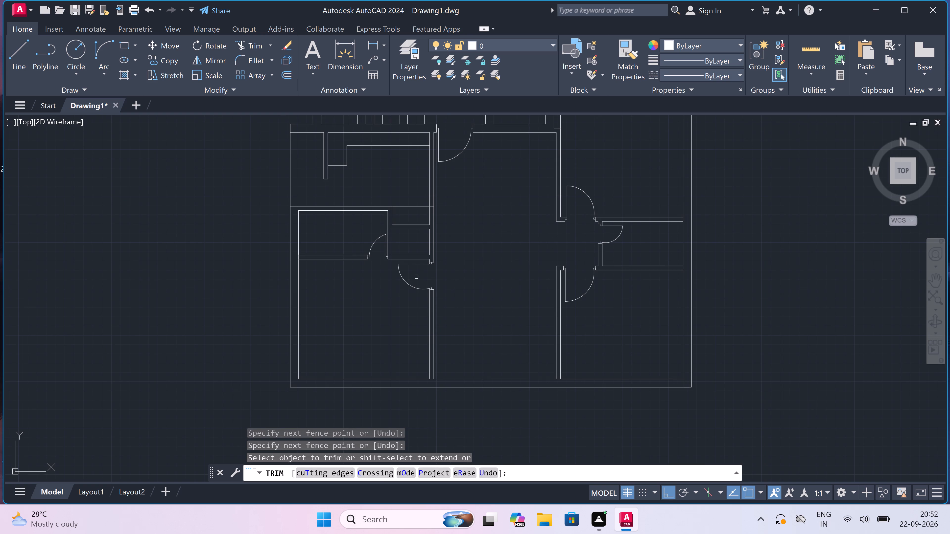
scroll(417, 277, "up", 2)
scroll(419, 277, "down", 4)
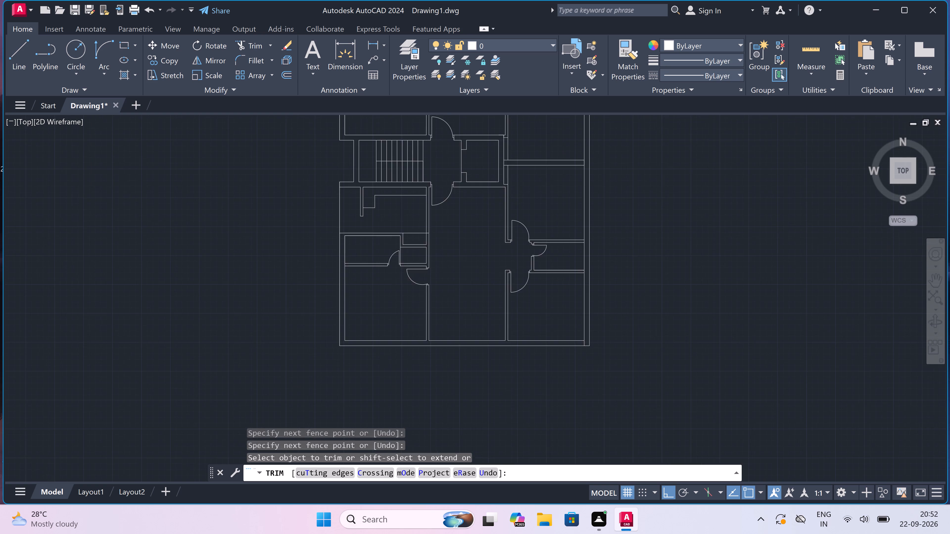
scroll(408, 303, "up", 3)
scroll(408, 302, "down", 3)
scroll(379, 299, "up", 3)
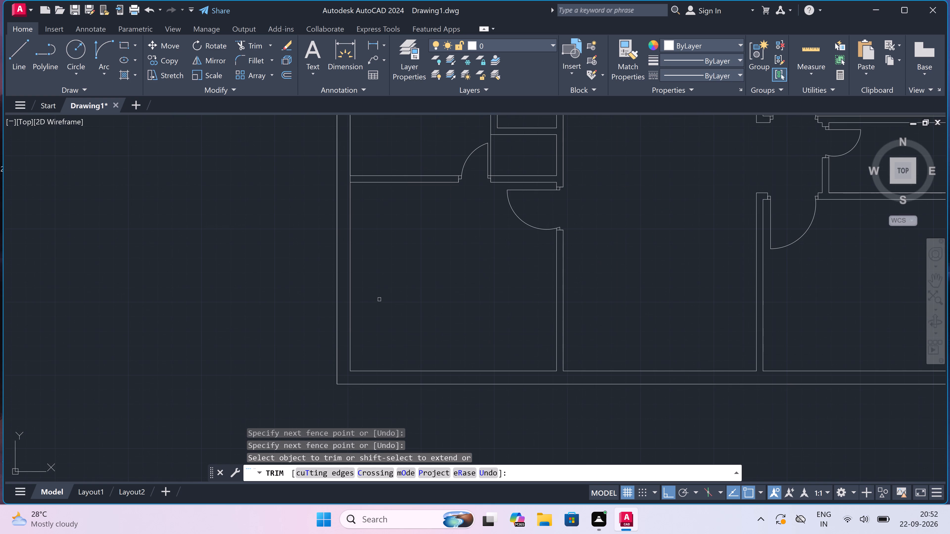
key("Escape")
Draw a 5' window in the lower-left room's bottom exterior wall, with a line across the wall at each end joined by a centre line.
type("l")
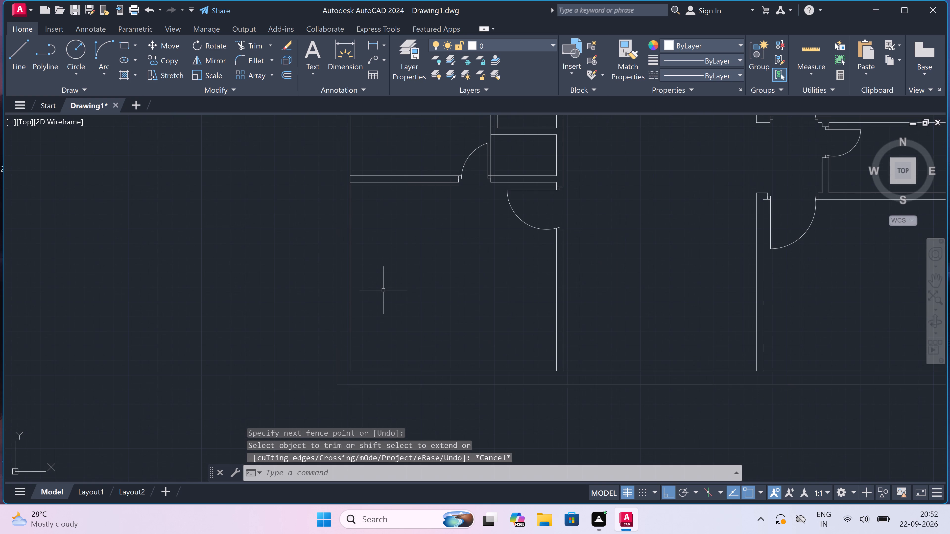
key("space")
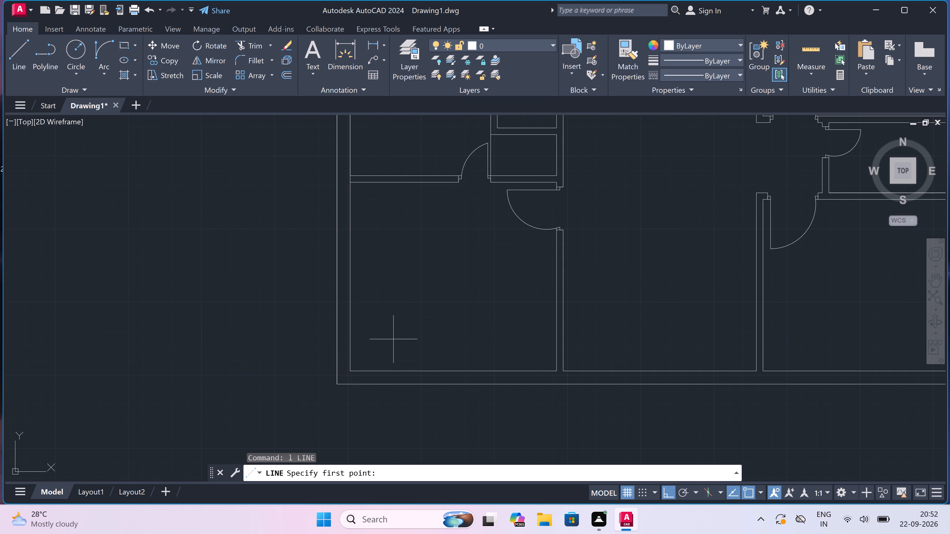
scroll(405, 368, "up", 1)
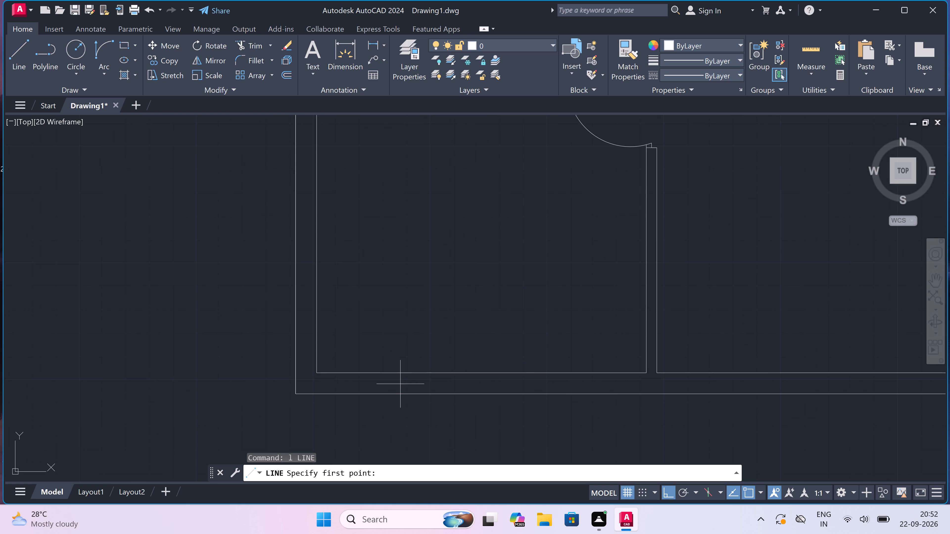
left_click_drag(392, 372, 392, 374)
left_click(391, 392)
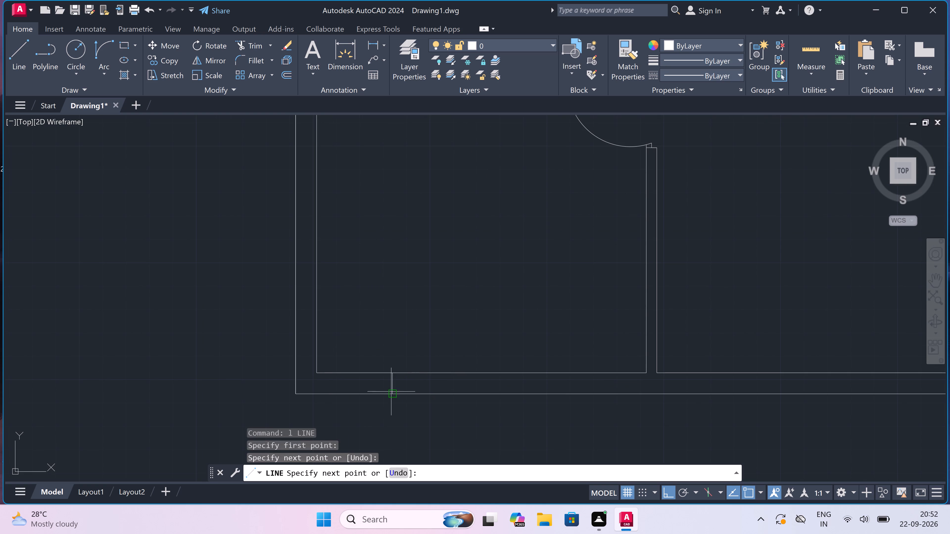
left_click_drag(392, 386, 399, 386)
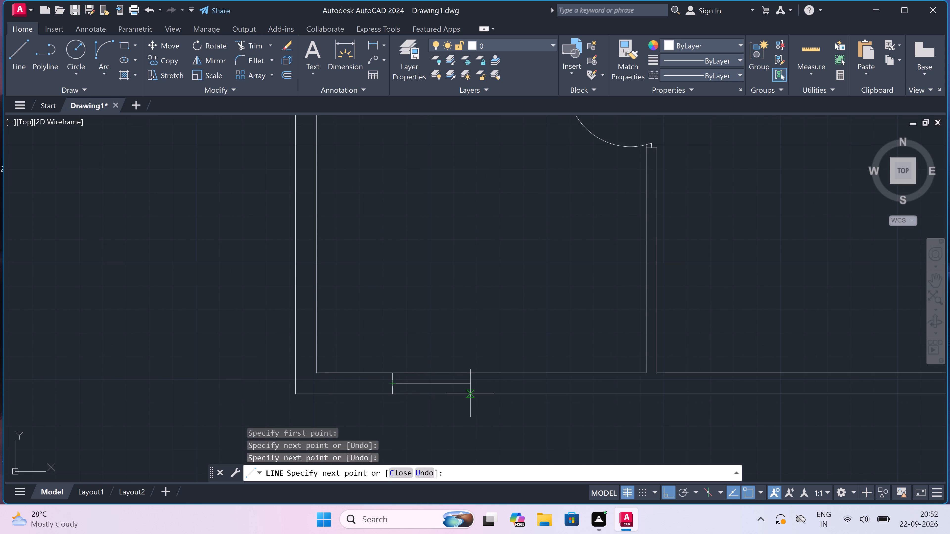
type("5'")
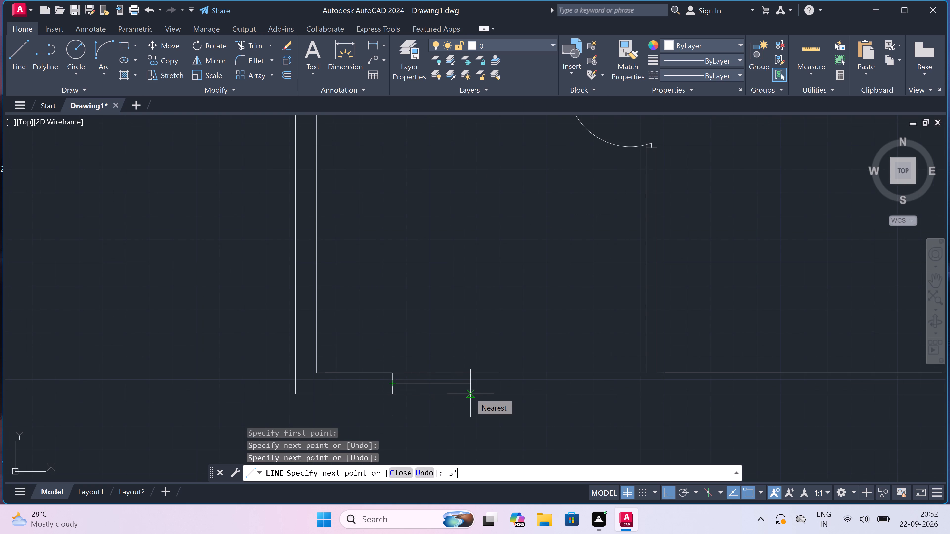
key("space")
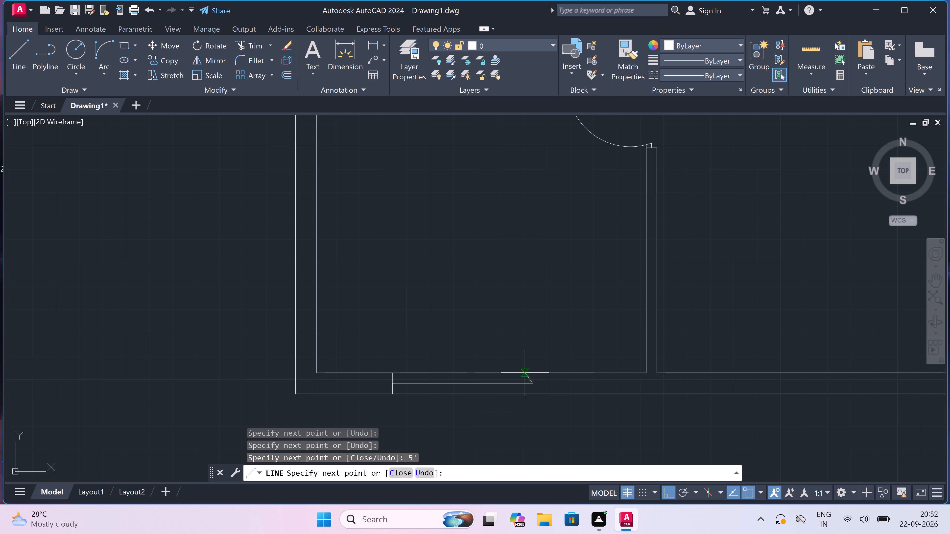
left_click(531, 374)
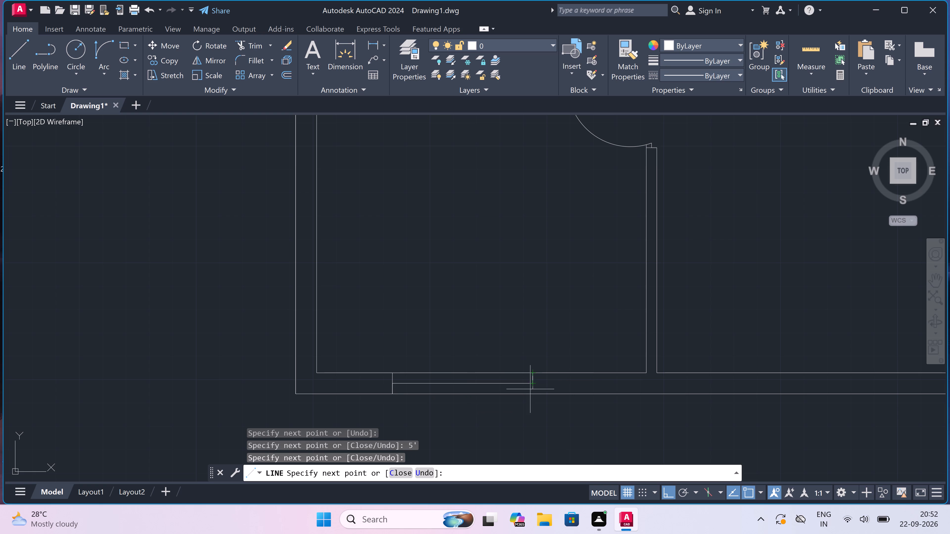
left_click(530, 391)
key("Escape")
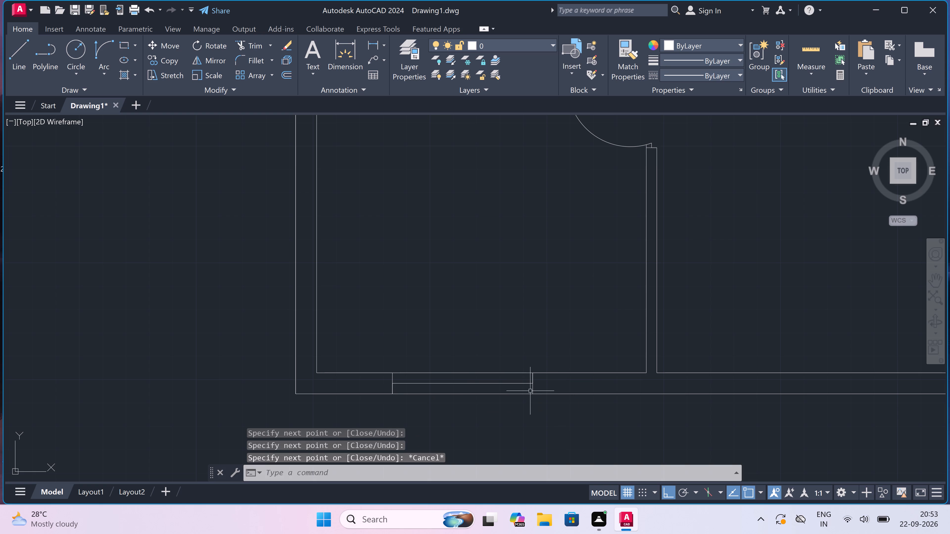
Draw a 5' window in the lower-right room's bottom exterior wall, with a line across the wall at each end joined by a centre line.
scroll(478, 361, "down", 3)
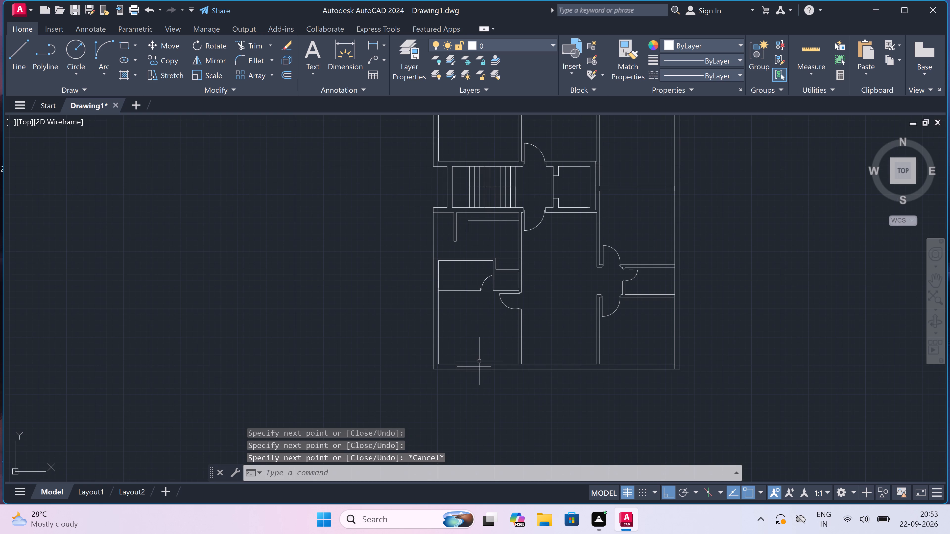
scroll(661, 339, "up", 2)
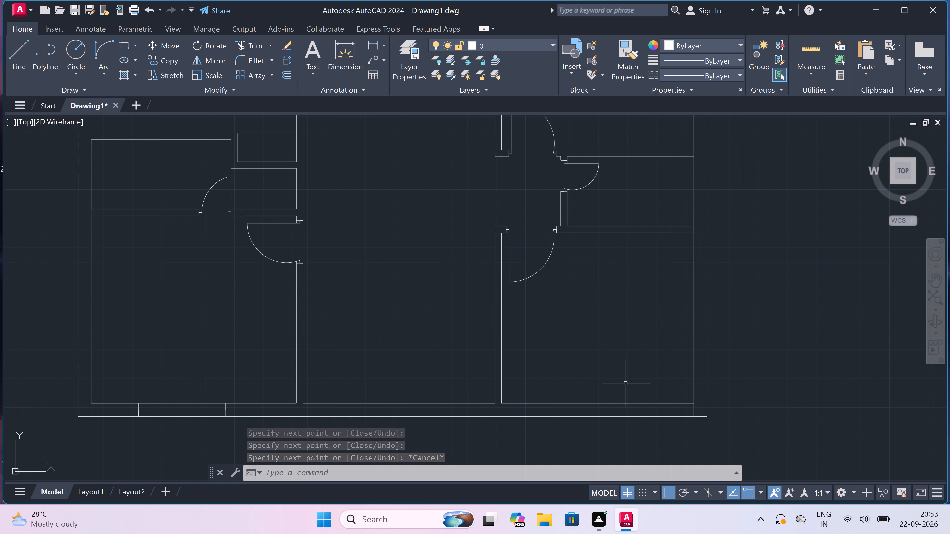
key("space")
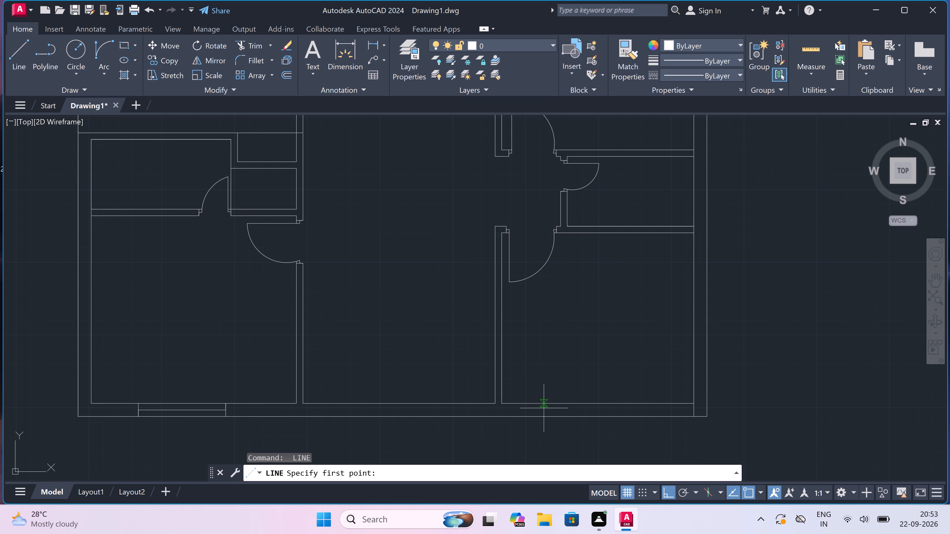
left_click(540, 403)
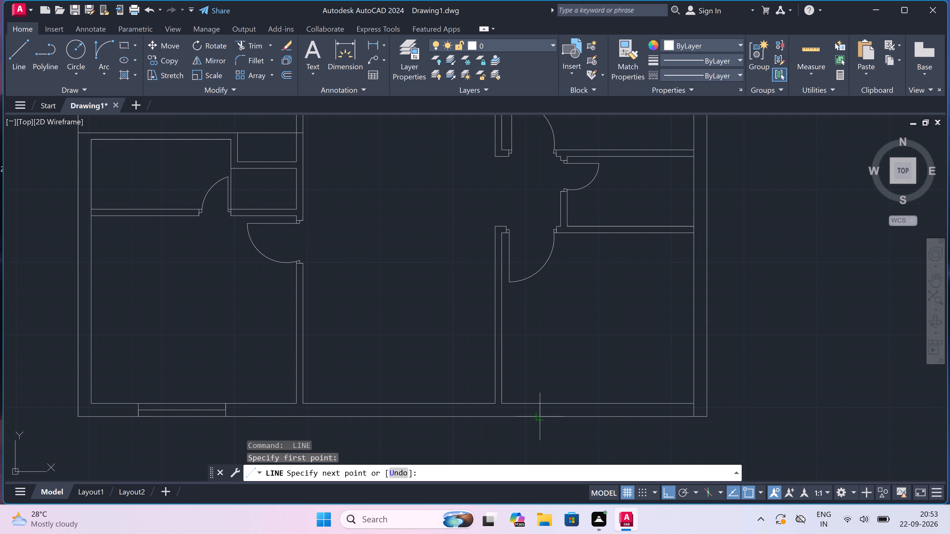
scroll(542, 415, "up", 2)
left_click(538, 418)
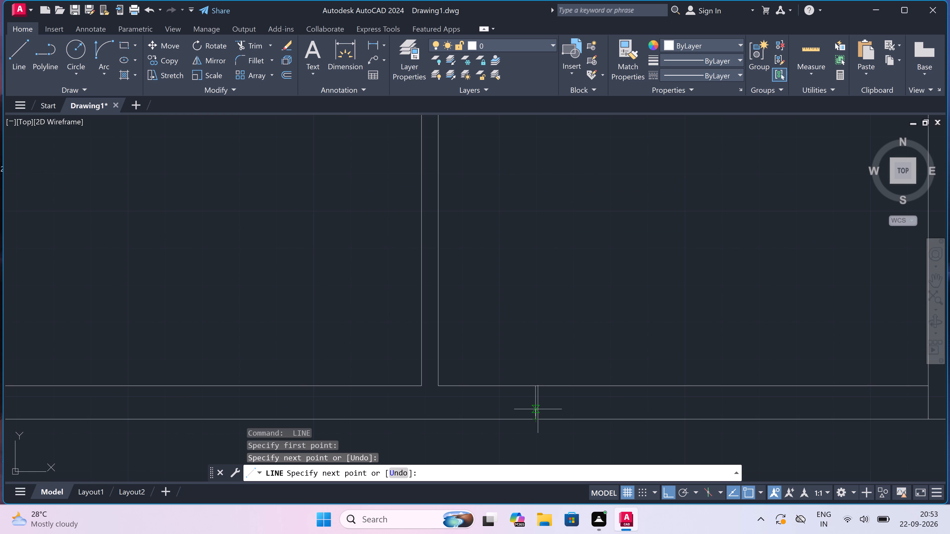
left_click_drag(535, 405, 548, 409)
scroll(584, 410, "down", 3)
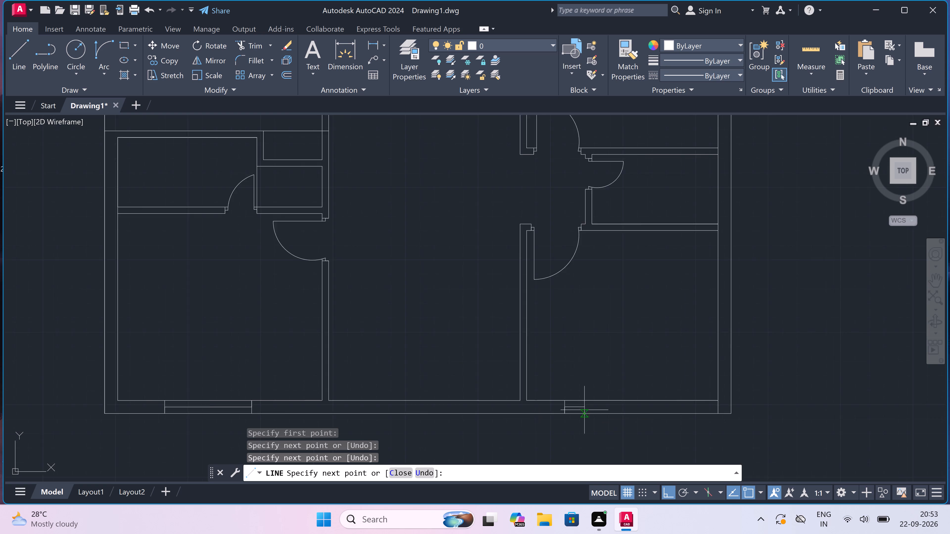
scroll(615, 409, "up", 3)
type("5'")
key("space")
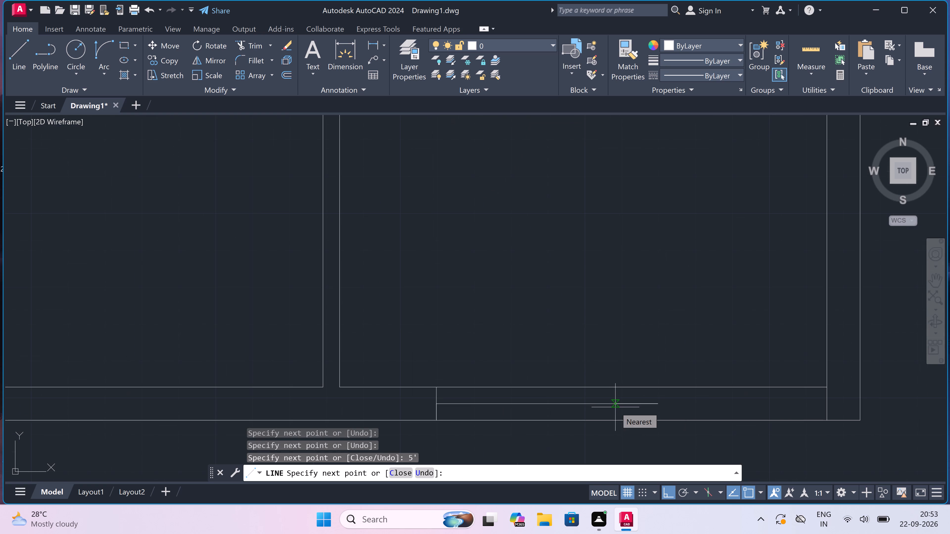
left_click(656, 390)
left_click(655, 419)
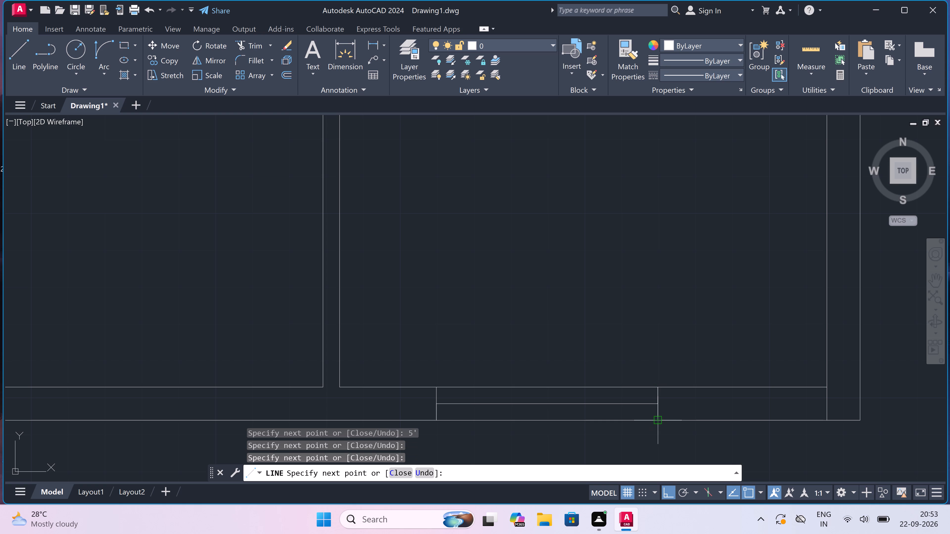
Draw a 2' window in the small lower-right bathroom's right exterior wall, with a line across the wall at each end joined by a centre line.
key("Escape")
scroll(614, 404, "down", 1)
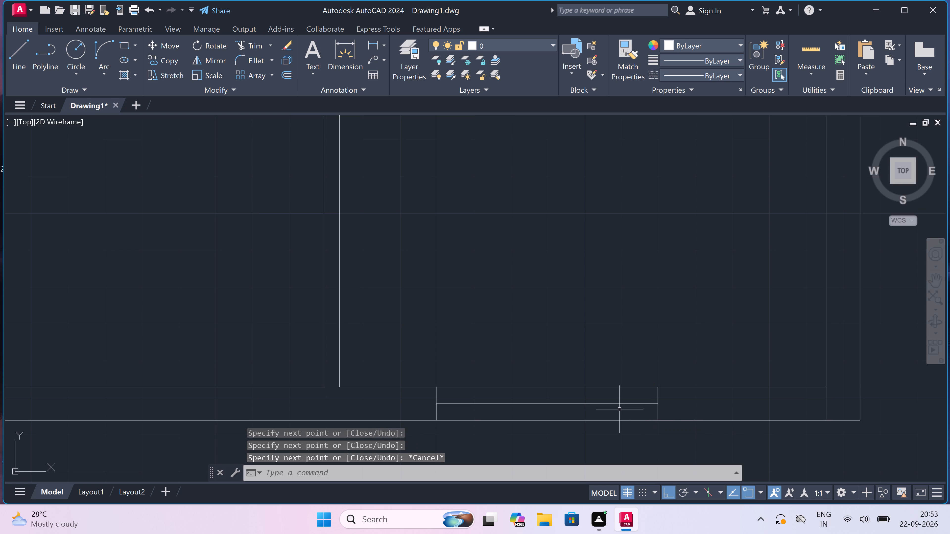
scroll(614, 404, "down", 4)
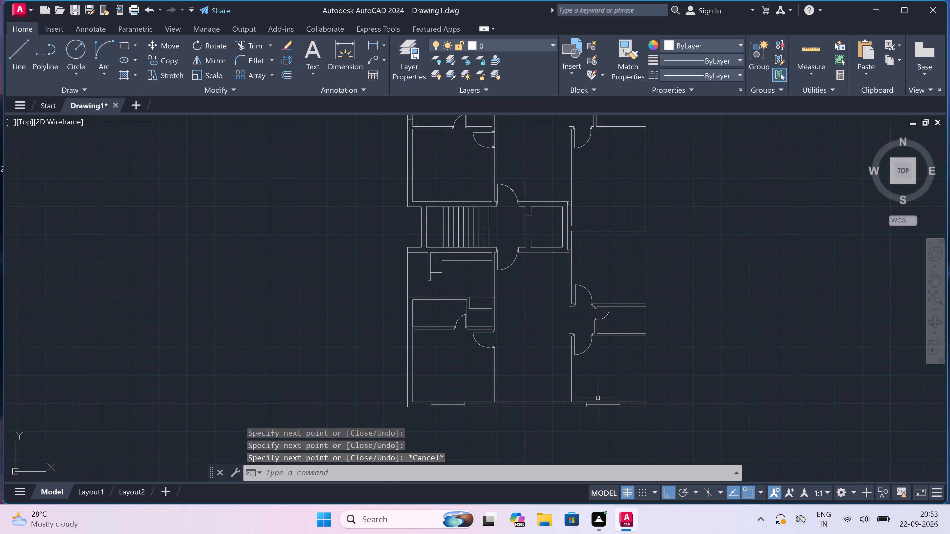
scroll(598, 398, "down", 2)
scroll(616, 374, "up", 2)
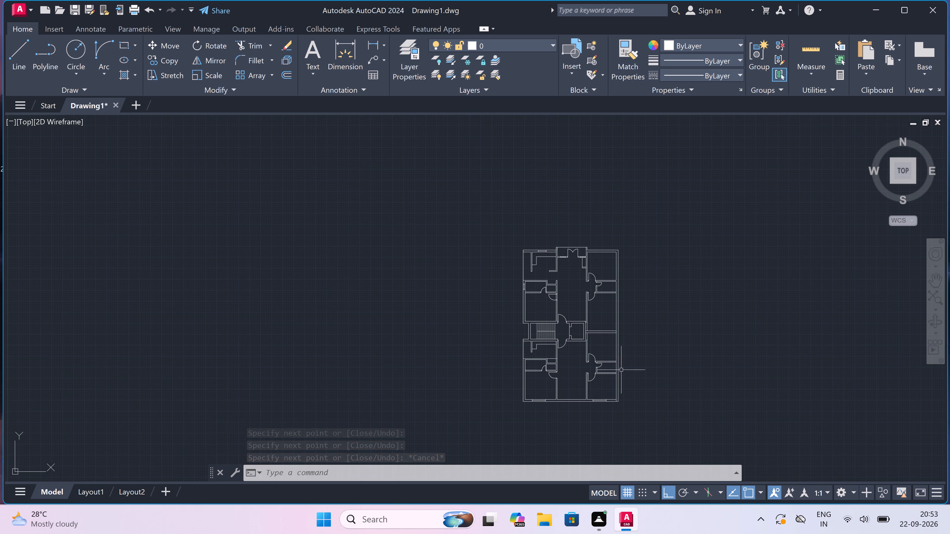
scroll(616, 374, "up", 2)
scroll(628, 350, "up", 2)
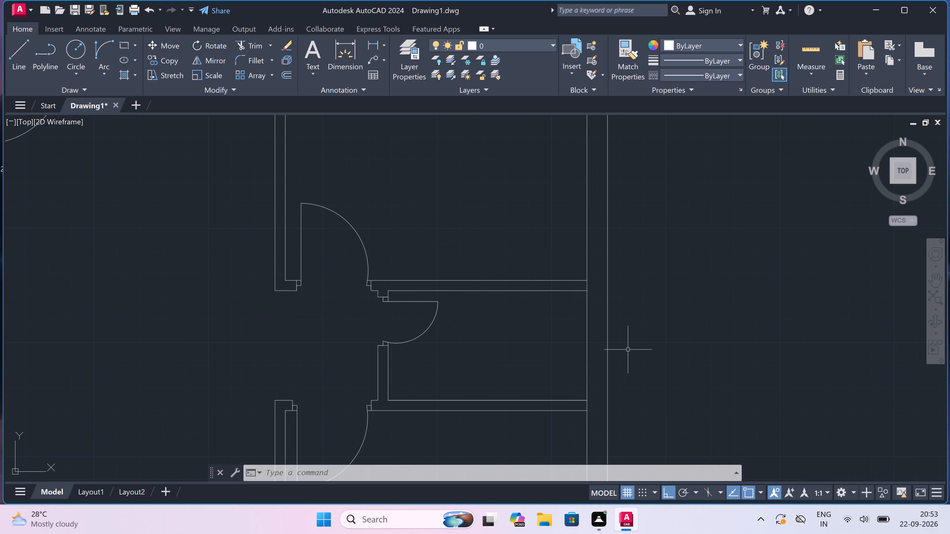
key("space")
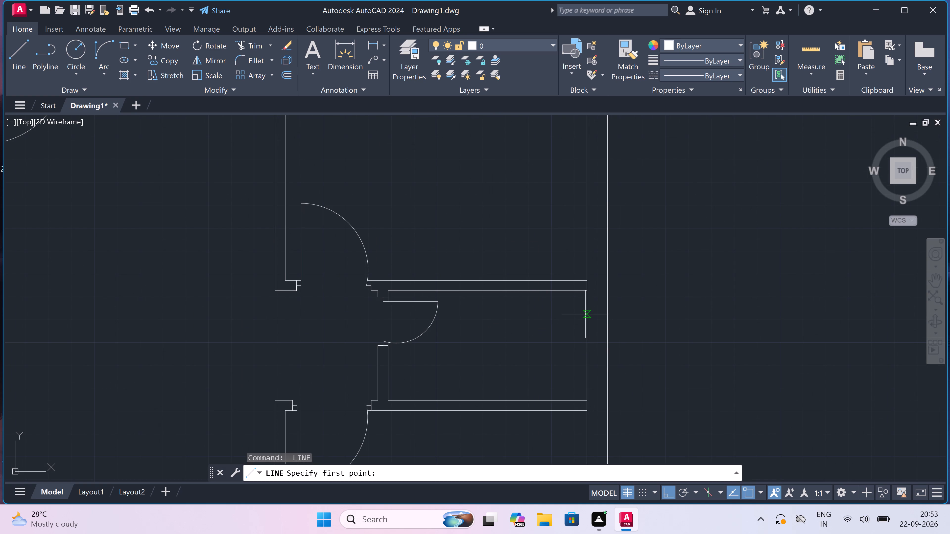
left_click(586, 314)
left_click(605, 314)
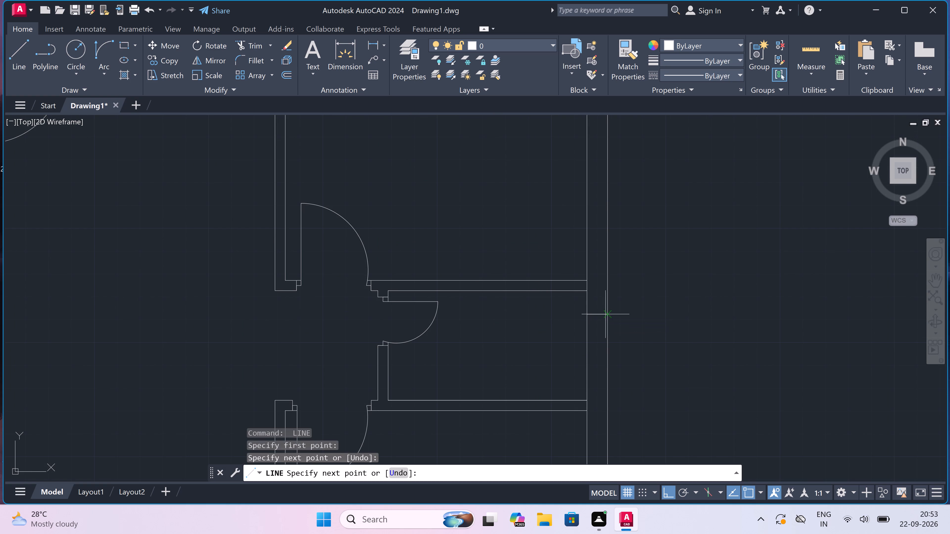
left_click_drag(597, 316, 597, 322)
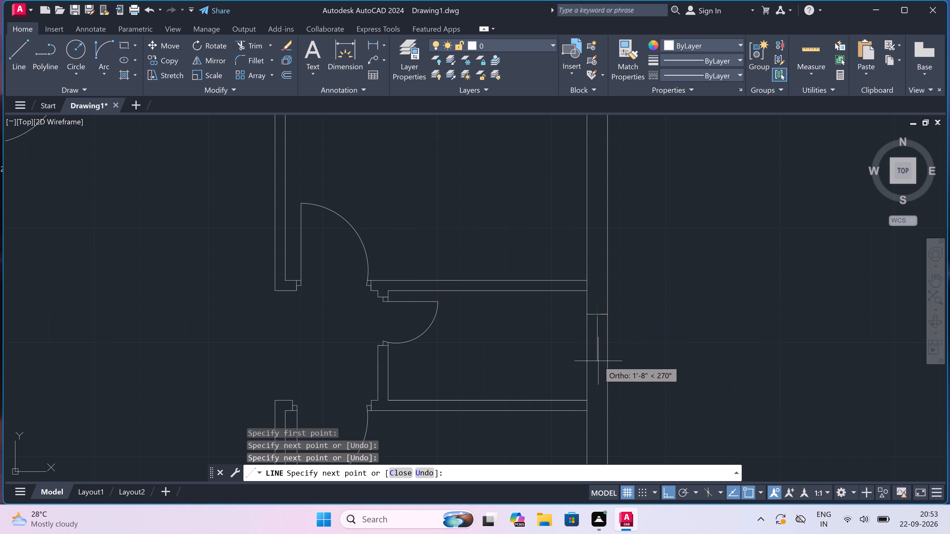
key("2")
type("'")
key("space")
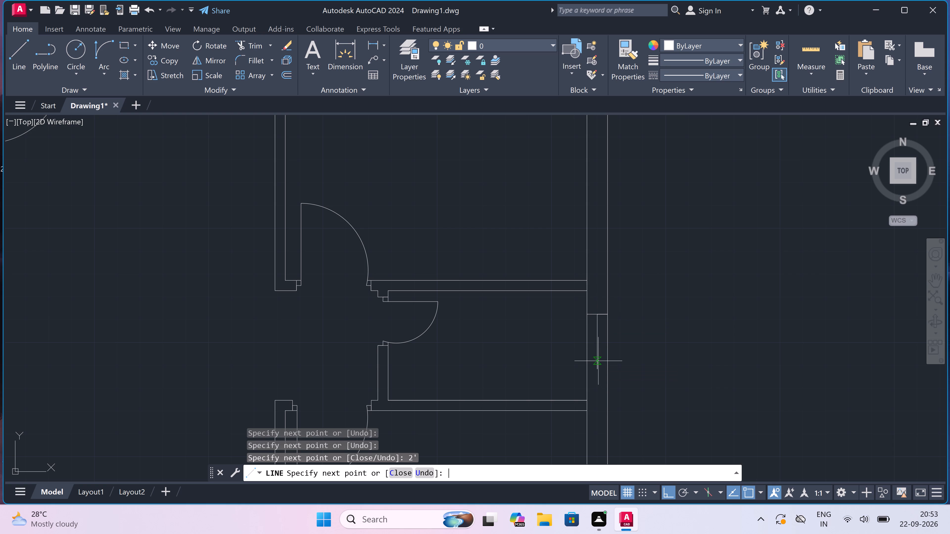
scroll(583, 392, "up", 2)
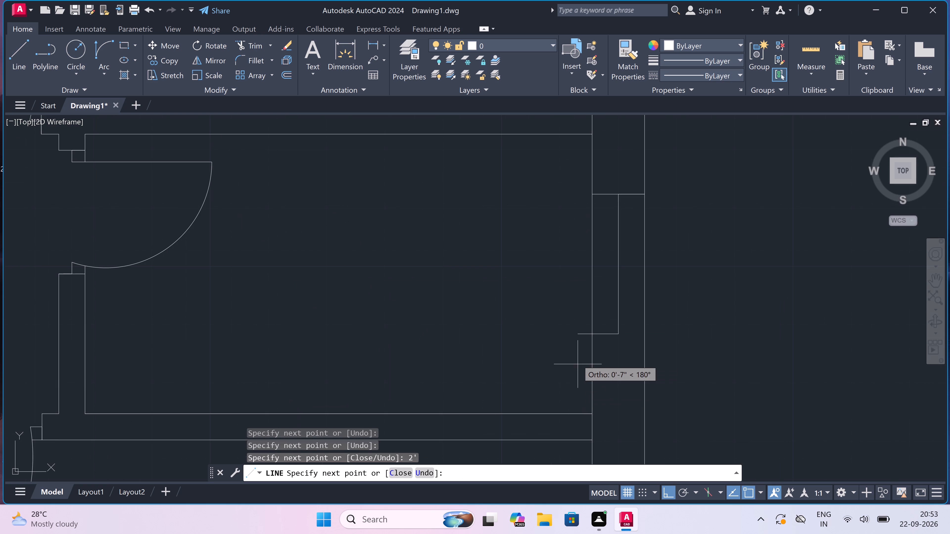
left_click(592, 336)
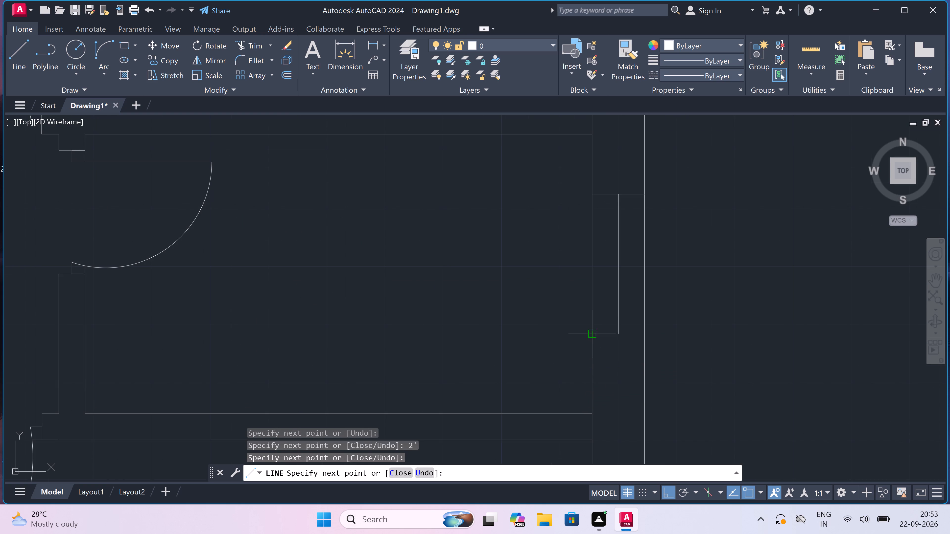
left_click(644, 332)
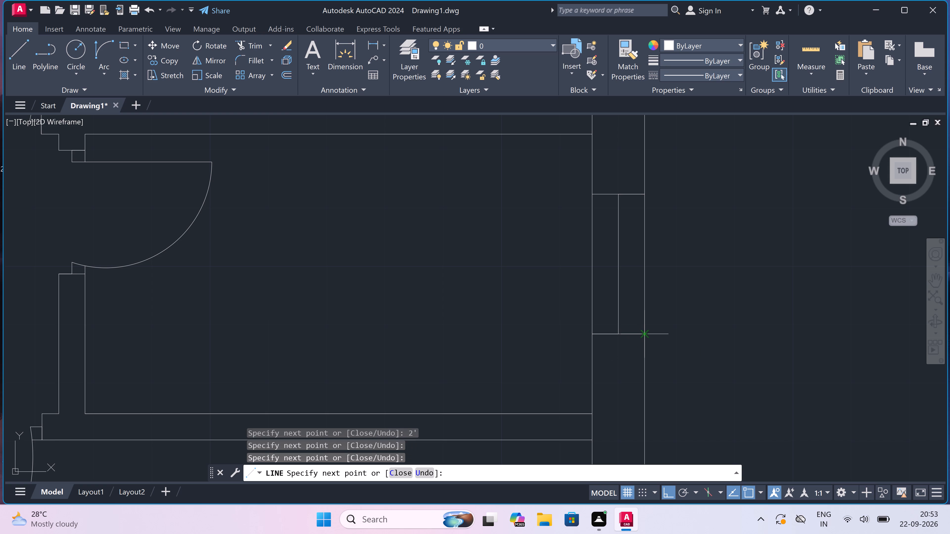
key("Escape")
Trim the right exterior wall's inner face where the small room's upper and lower partition walls meet it.
type("tr")
key("space")
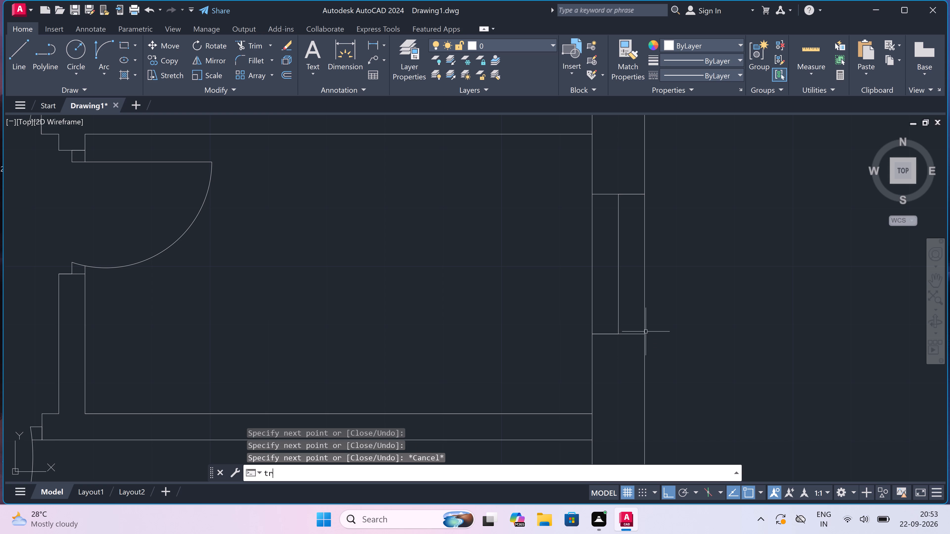
left_click(592, 421)
scroll(592, 421, "down", 2)
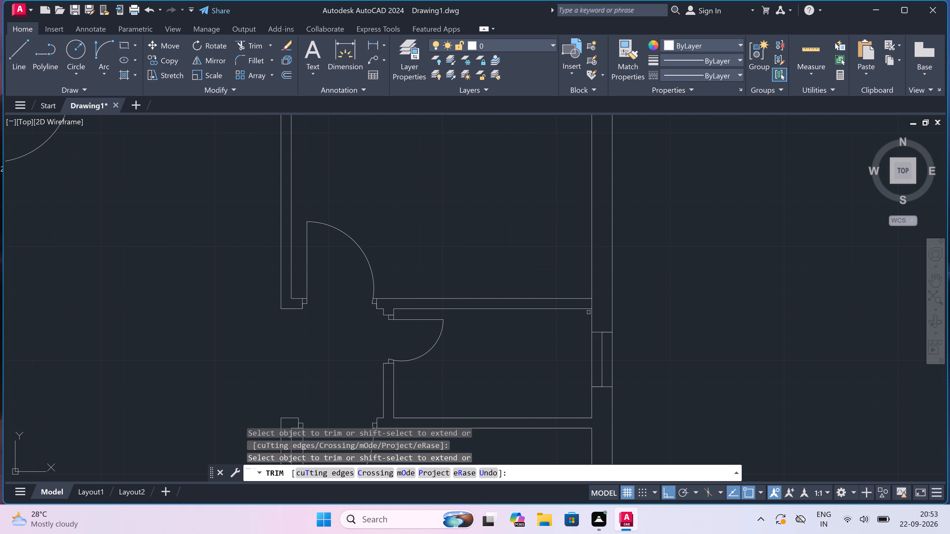
scroll(589, 306, "up", 3)
left_click_drag(587, 306, 596, 304)
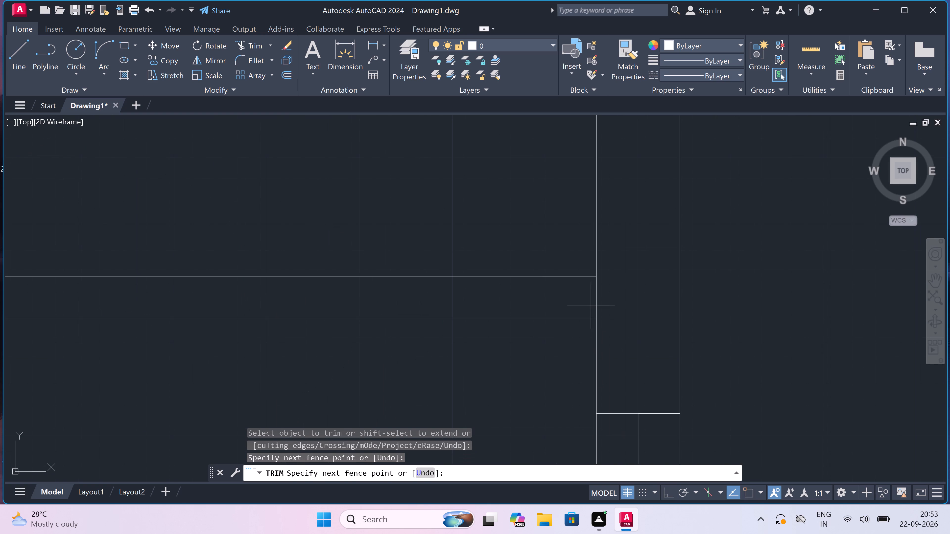
left_click(626, 298)
scroll(627, 297, "down", 4)
scroll(588, 329, "down", 2)
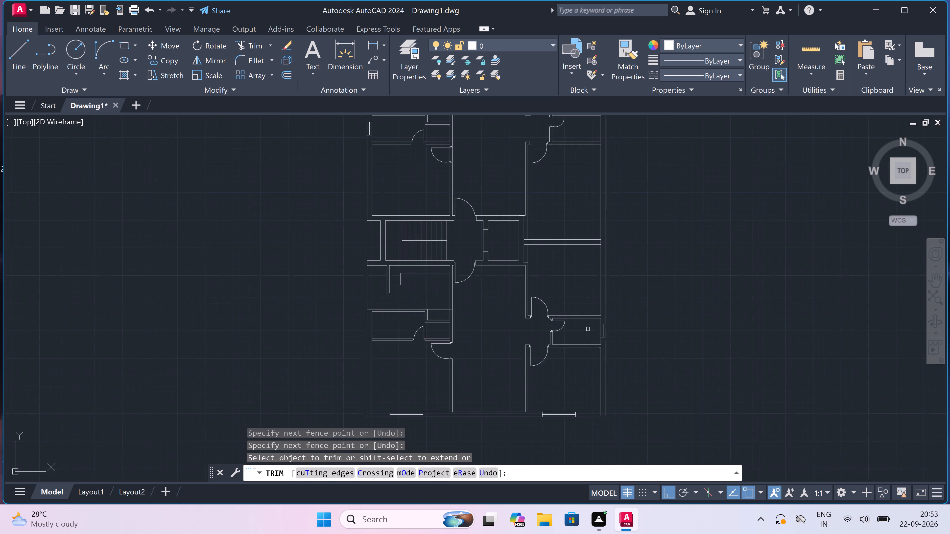
scroll(588, 329, "down", 1)
scroll(588, 329, "up", 1)
key("Escape")
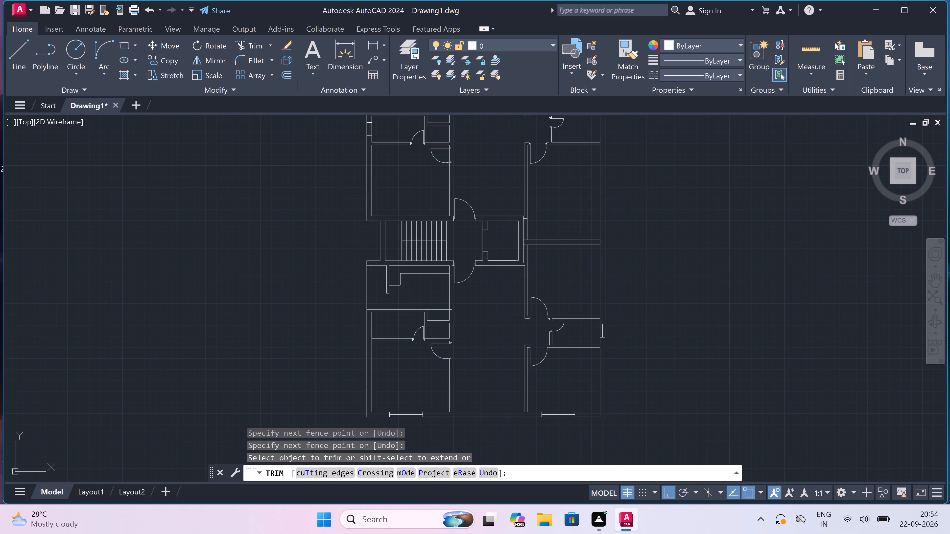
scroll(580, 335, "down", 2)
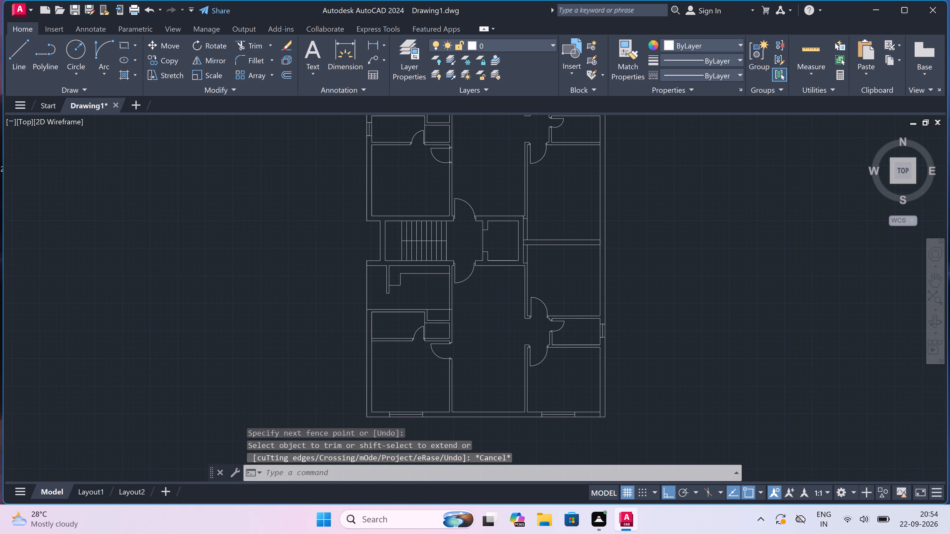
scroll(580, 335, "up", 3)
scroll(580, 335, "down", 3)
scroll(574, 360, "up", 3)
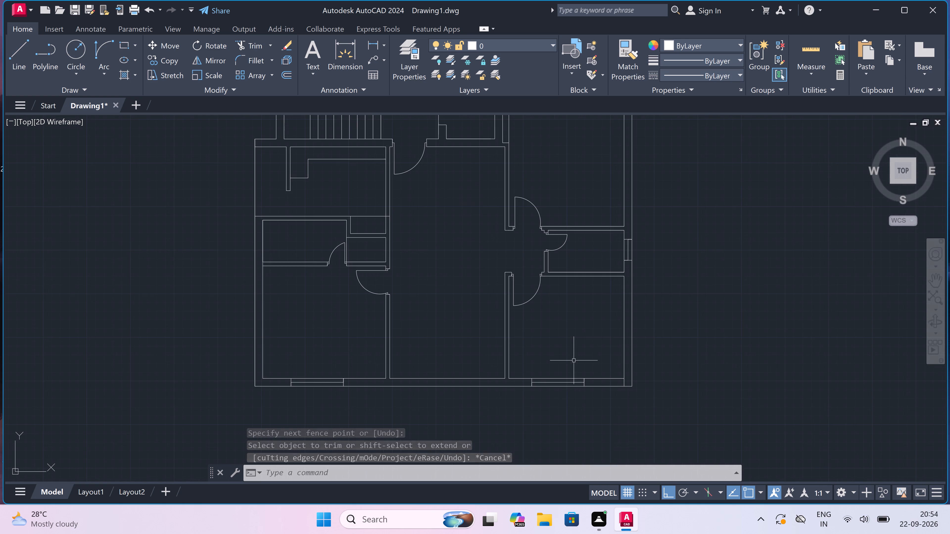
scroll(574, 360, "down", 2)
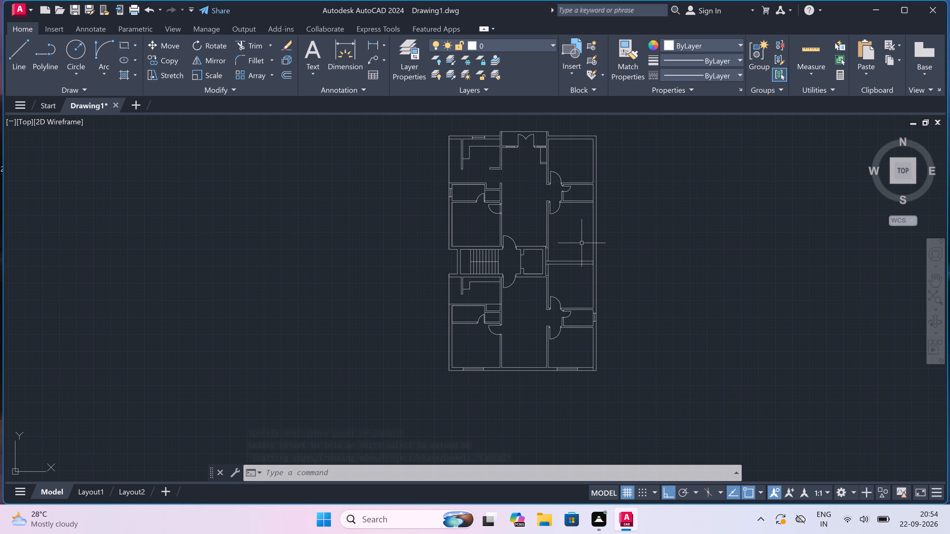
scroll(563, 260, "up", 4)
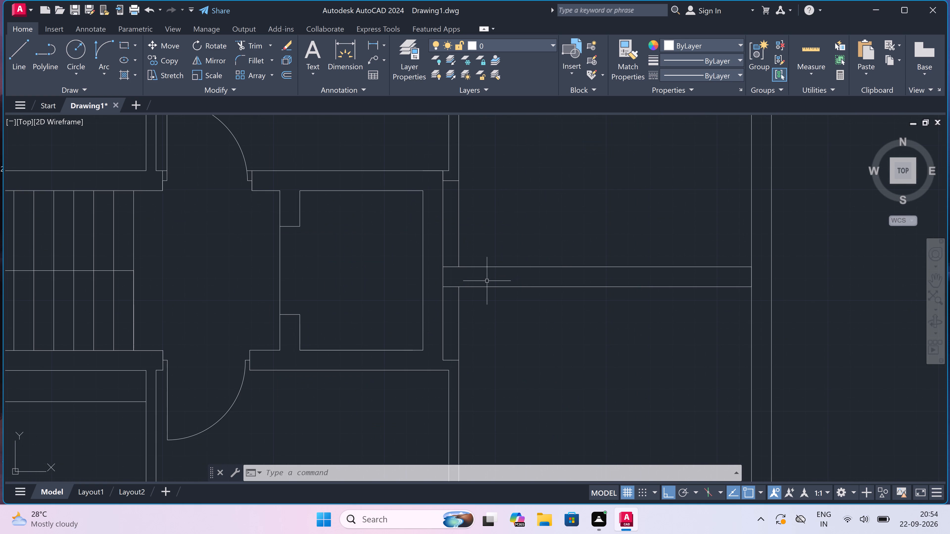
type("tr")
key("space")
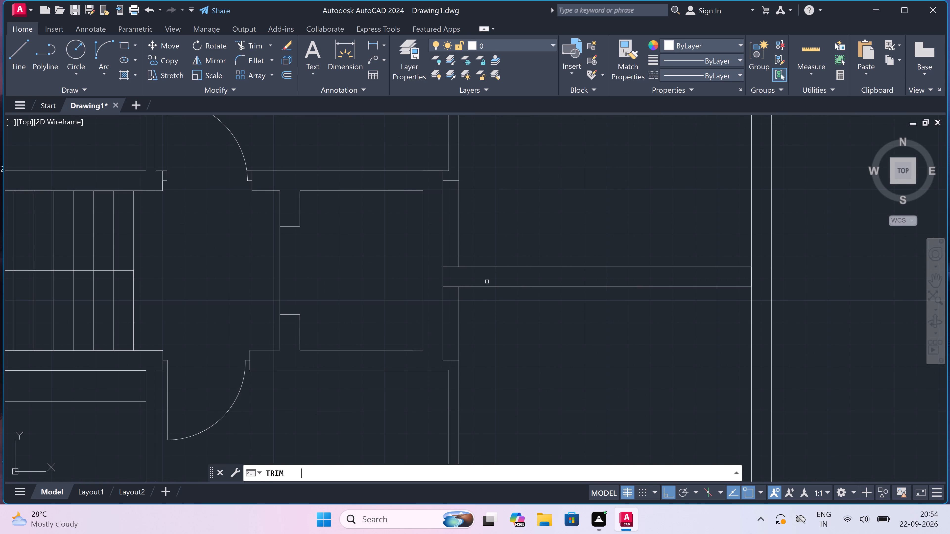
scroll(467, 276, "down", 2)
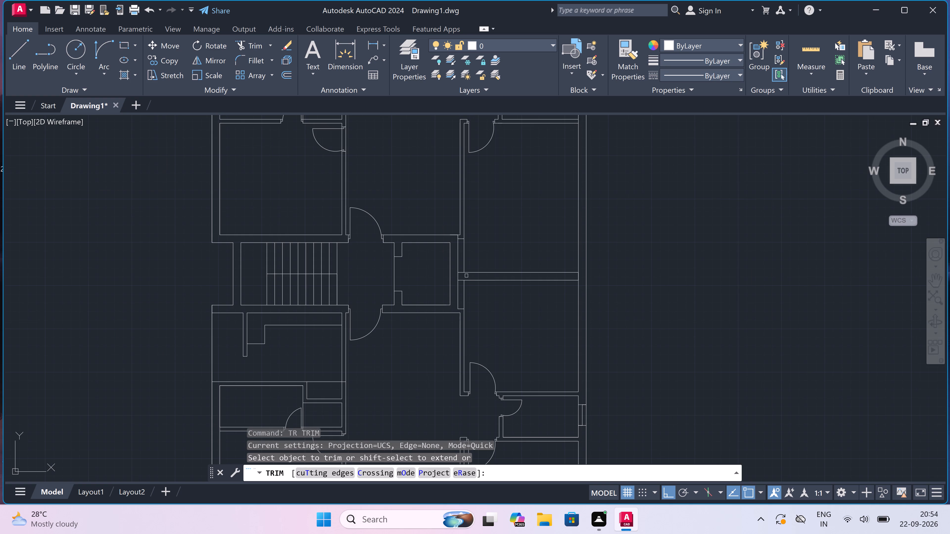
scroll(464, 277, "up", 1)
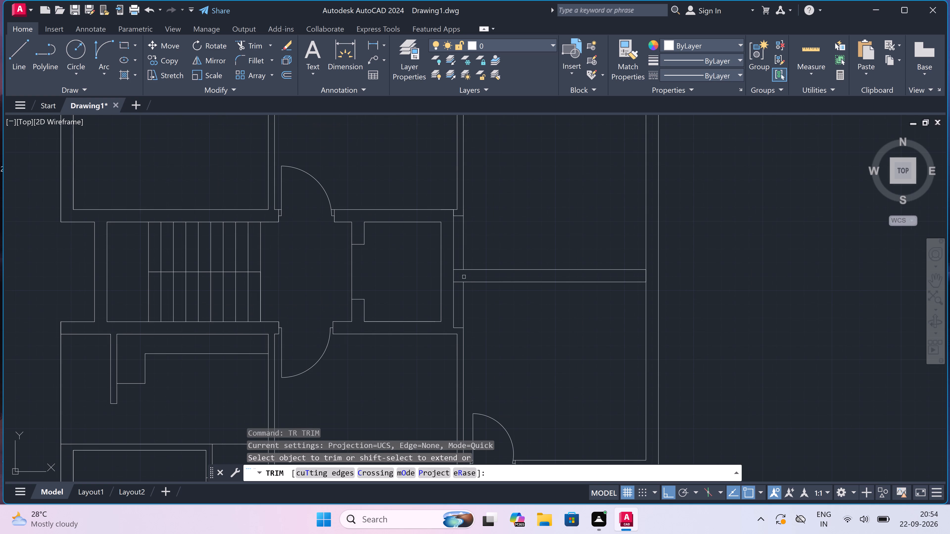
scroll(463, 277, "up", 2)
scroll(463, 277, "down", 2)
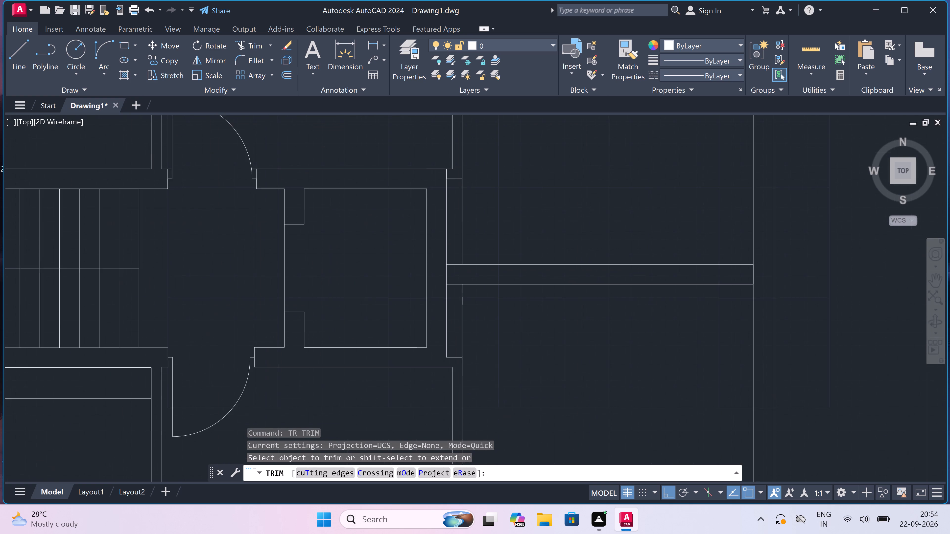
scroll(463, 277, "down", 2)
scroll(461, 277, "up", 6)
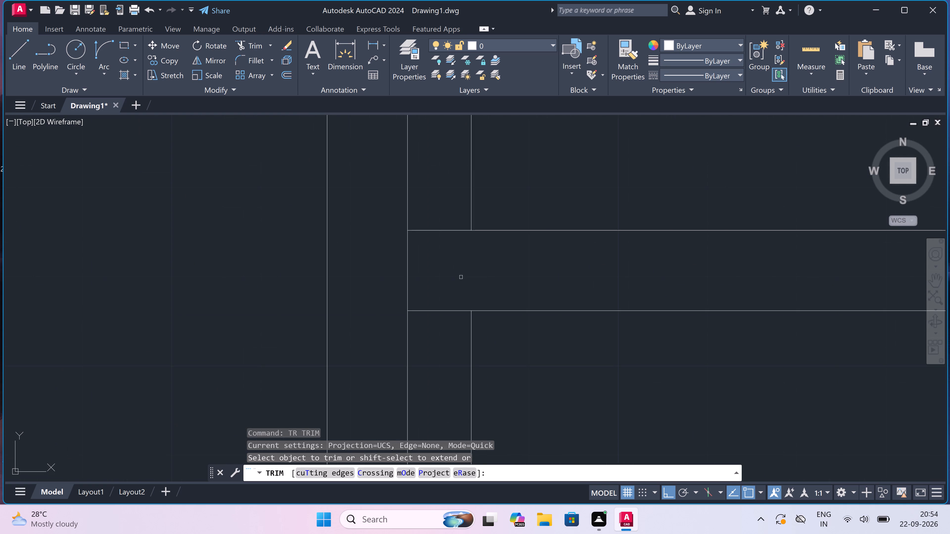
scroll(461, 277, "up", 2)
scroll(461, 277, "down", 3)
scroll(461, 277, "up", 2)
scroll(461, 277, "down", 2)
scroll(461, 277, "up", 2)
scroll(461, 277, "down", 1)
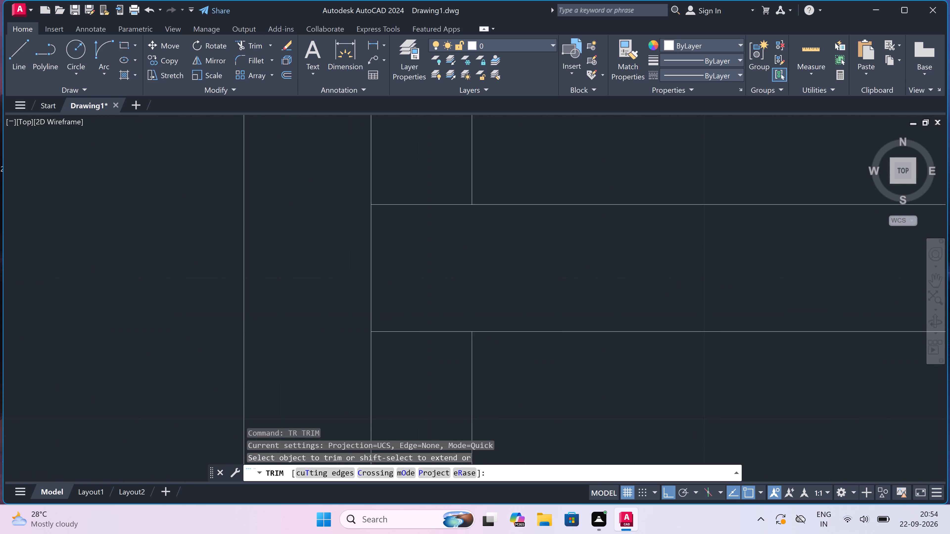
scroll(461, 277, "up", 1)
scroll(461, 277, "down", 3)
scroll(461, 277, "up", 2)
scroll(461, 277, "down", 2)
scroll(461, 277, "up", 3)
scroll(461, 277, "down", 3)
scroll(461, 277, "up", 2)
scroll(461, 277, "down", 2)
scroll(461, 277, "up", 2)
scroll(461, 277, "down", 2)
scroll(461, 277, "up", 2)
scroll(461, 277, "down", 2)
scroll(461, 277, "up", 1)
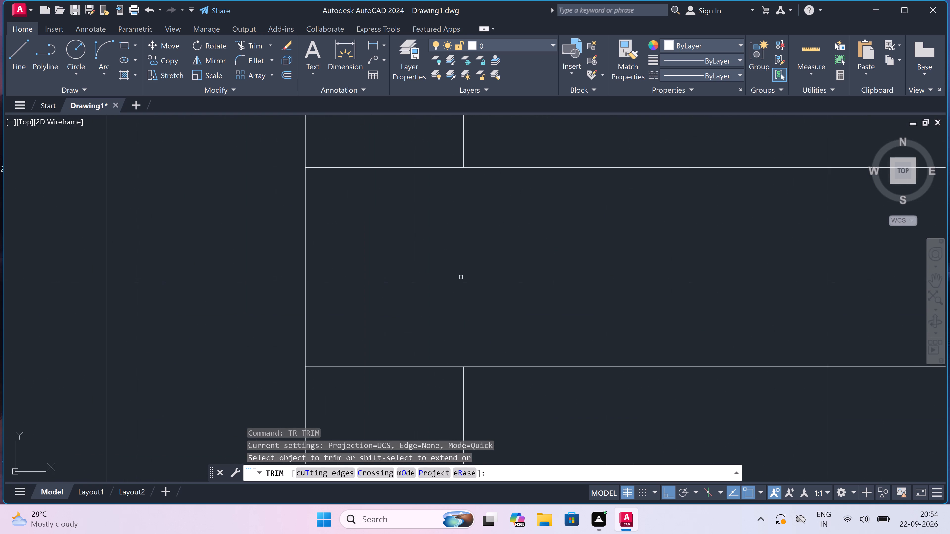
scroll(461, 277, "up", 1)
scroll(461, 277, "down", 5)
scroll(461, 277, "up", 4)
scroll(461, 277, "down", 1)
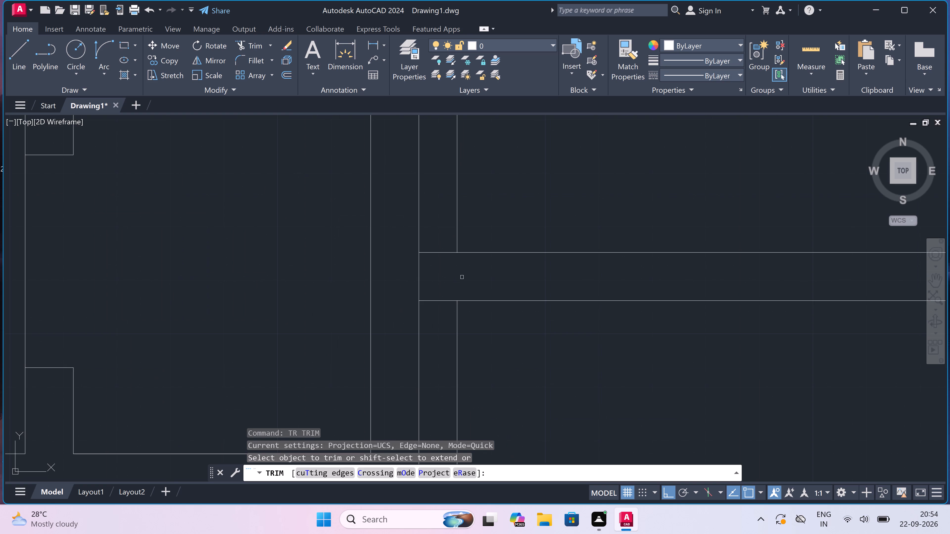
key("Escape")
Draw a 5' window in the right exterior wall of the room above the small room, with end lines across the wall and a centre line.
scroll(467, 273, "down", 3)
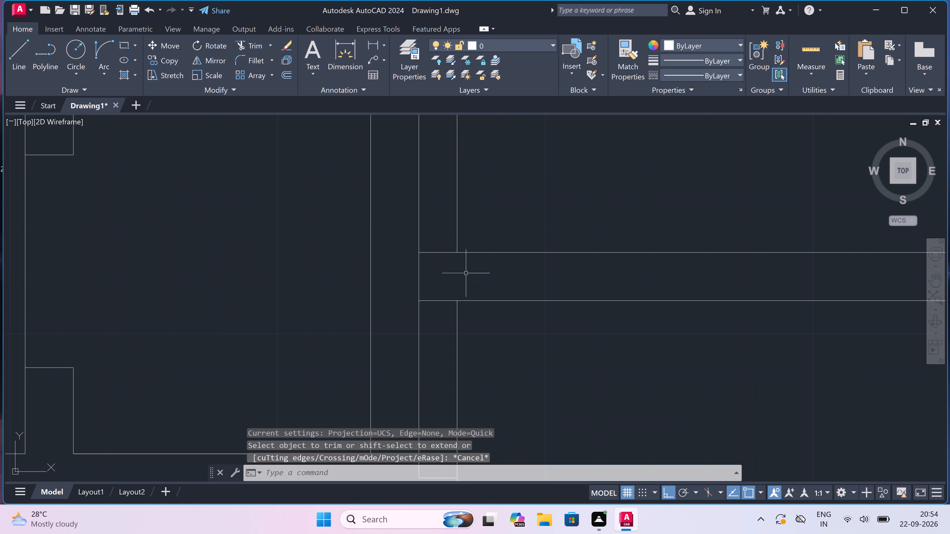
scroll(472, 272, "down", 2)
scroll(535, 321, "up", 3)
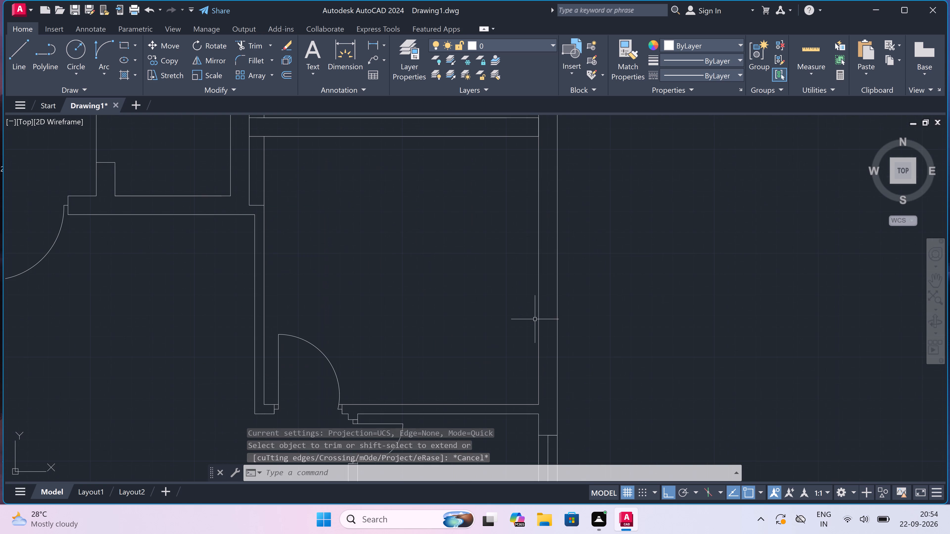
type("l")
key("space")
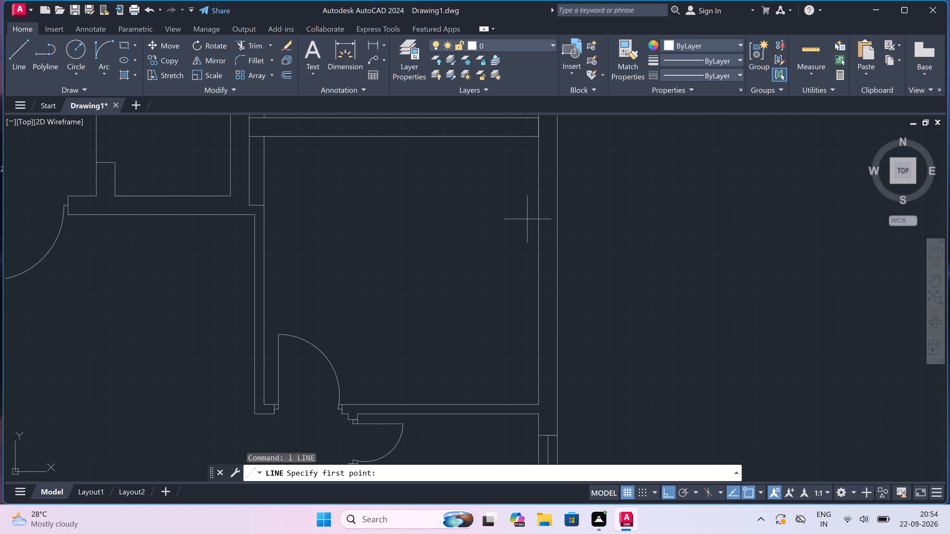
left_click_drag(538, 194, 543, 196)
left_click_drag(555, 197, 551, 198)
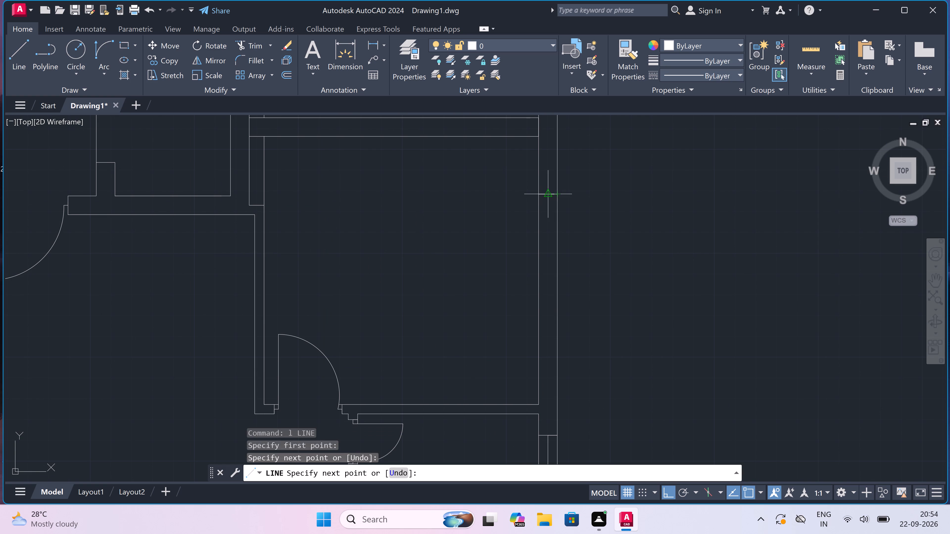
left_click(547, 195)
type("5'")
key("space")
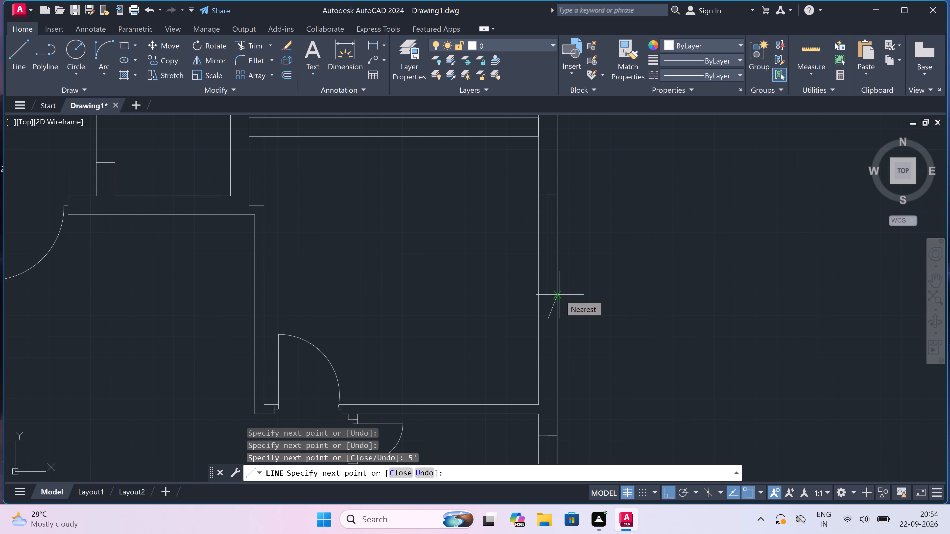
scroll(559, 295, "up", 1)
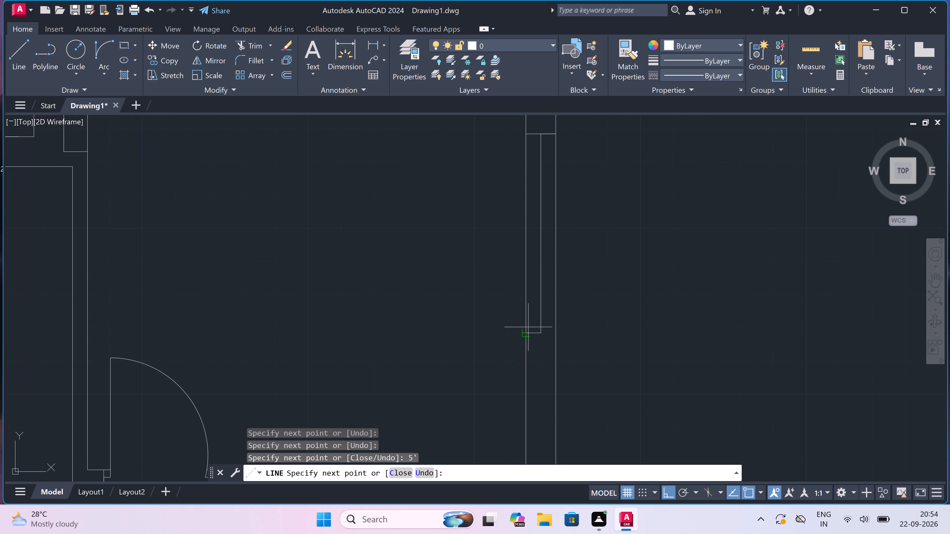
left_click(529, 332)
left_click(558, 332)
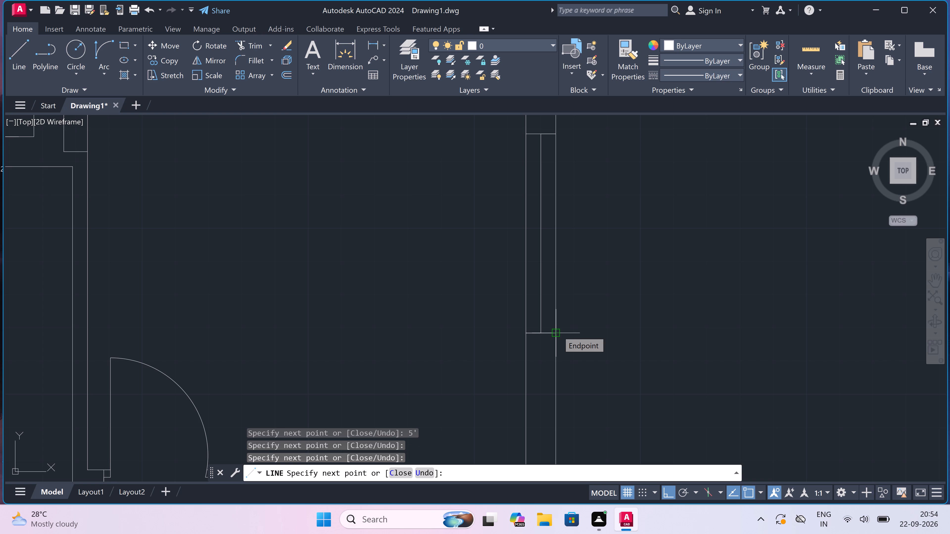
Draw the left door jamb across the middle room's bottom exterior wall, with a 2" offset from its midpoint and a 3' leaf line upward.
key("Escape")
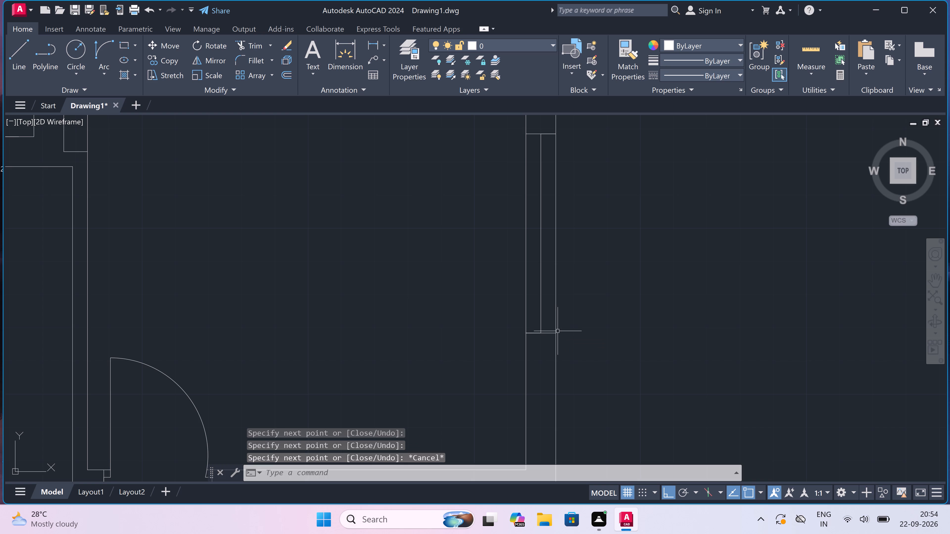
scroll(522, 344, "down", 5)
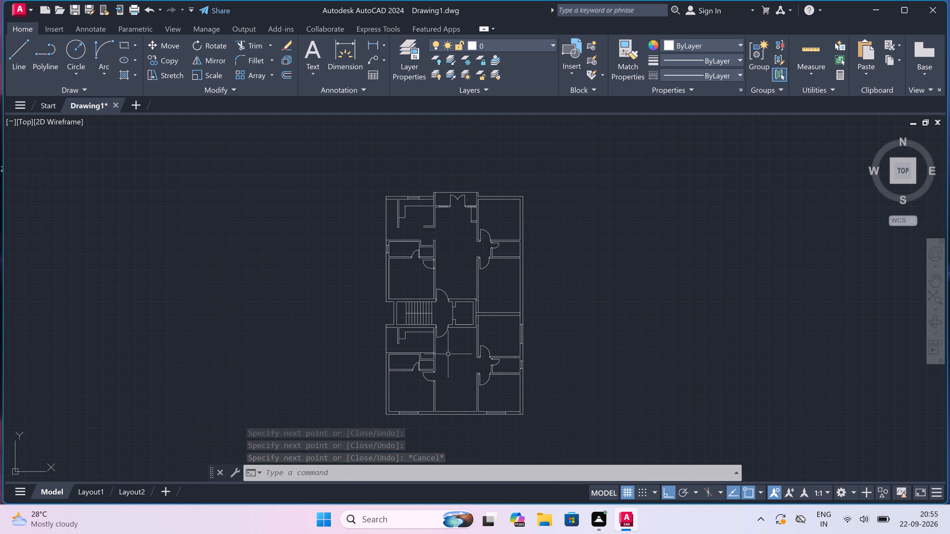
scroll(456, 315, "down", 2)
scroll(449, 354, "up", 3)
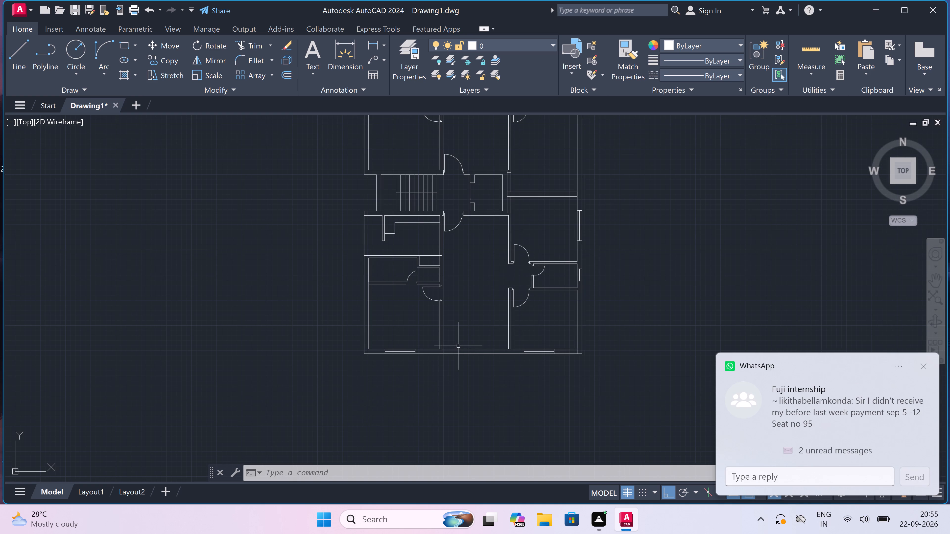
scroll(459, 346, "down", 1)
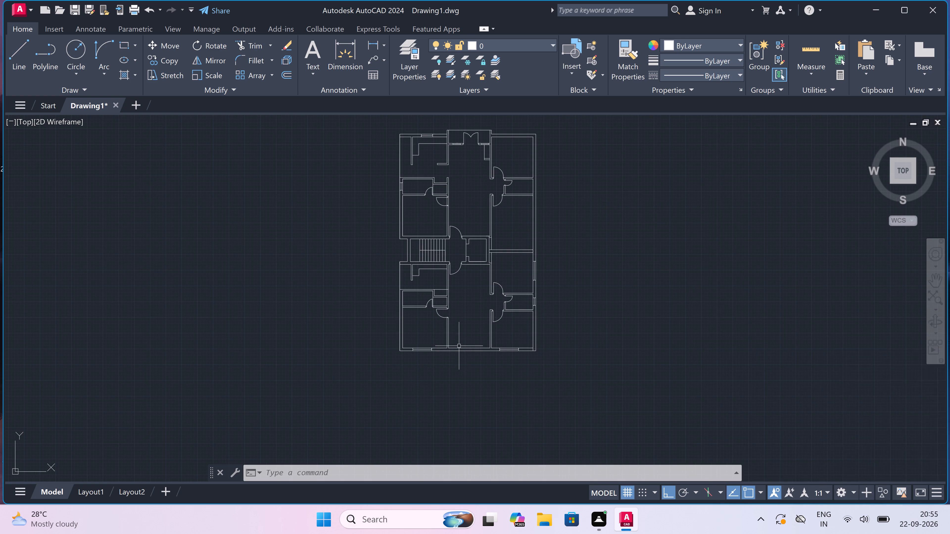
scroll(459, 346, "up", 4)
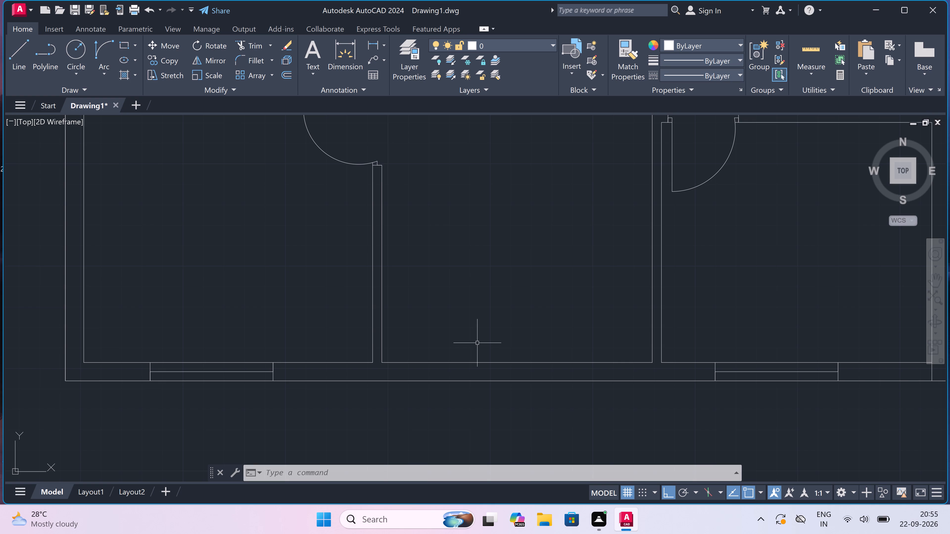
type("l")
key("space")
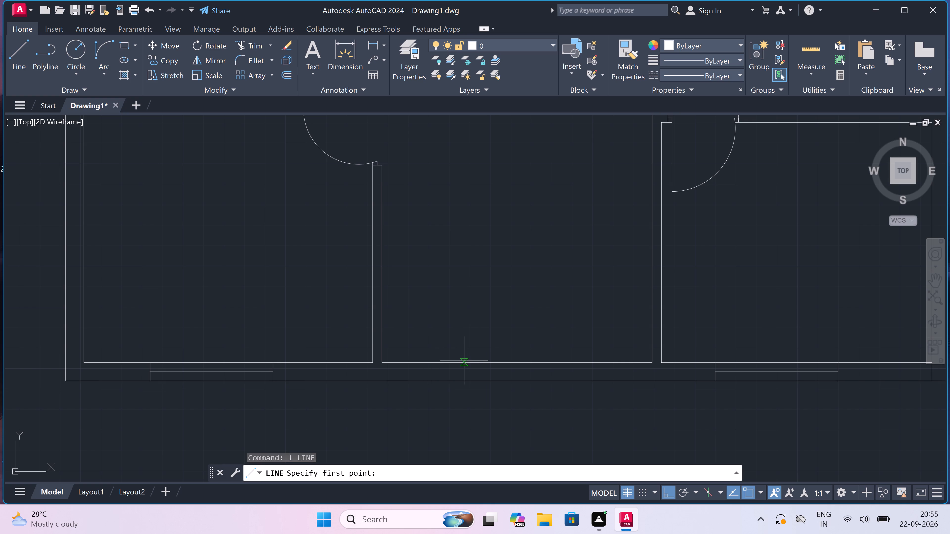
left_click(451, 361)
scroll(450, 365, "up", 2)
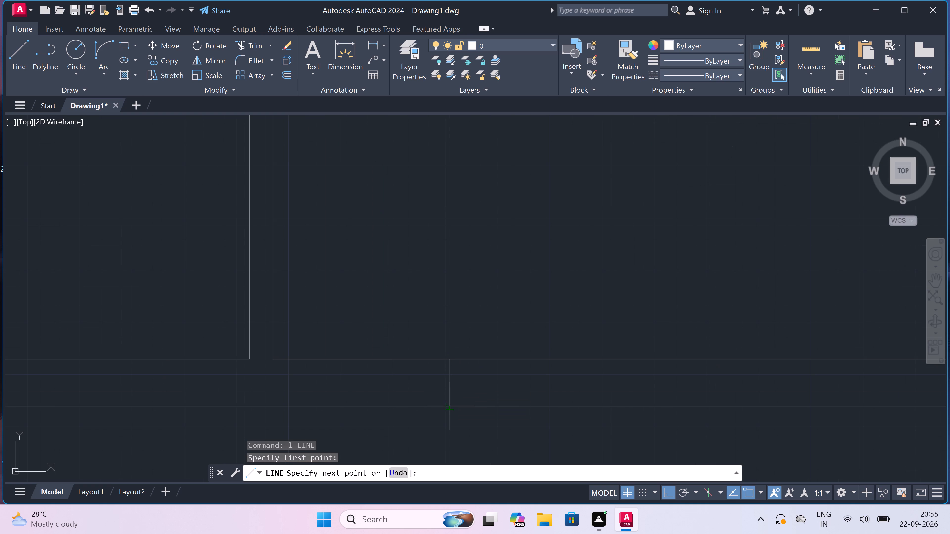
left_click(450, 406)
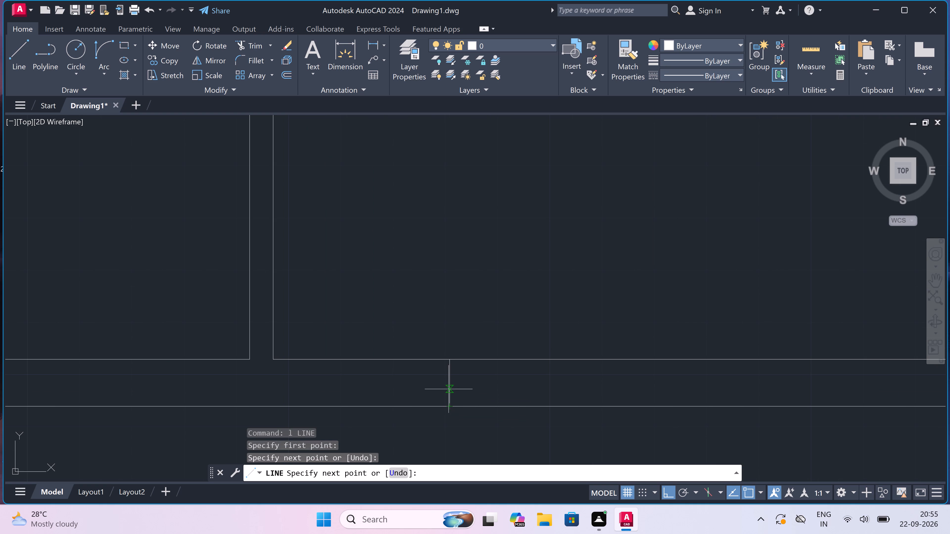
left_click_drag(449, 385, 453, 386)
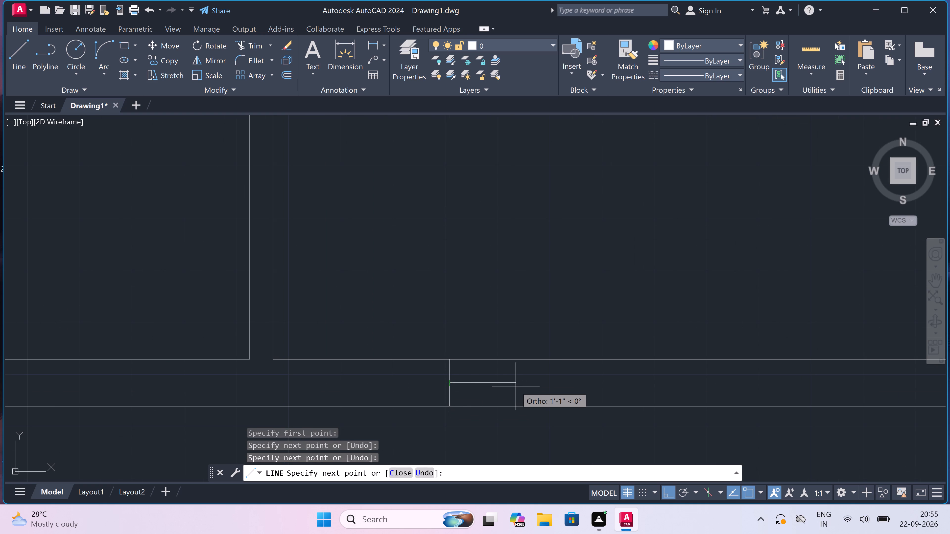
key("2")
type("\"")
key("space")
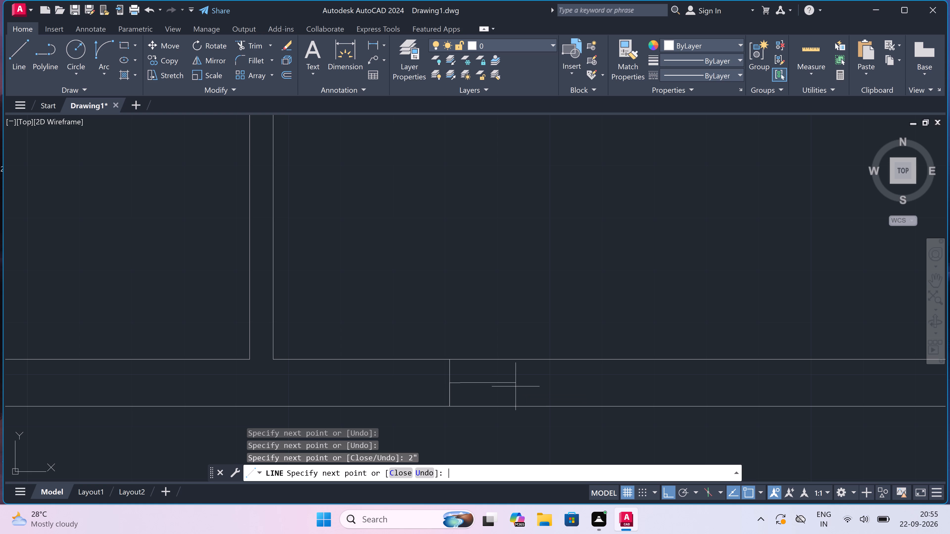
type("3'")
key("space")
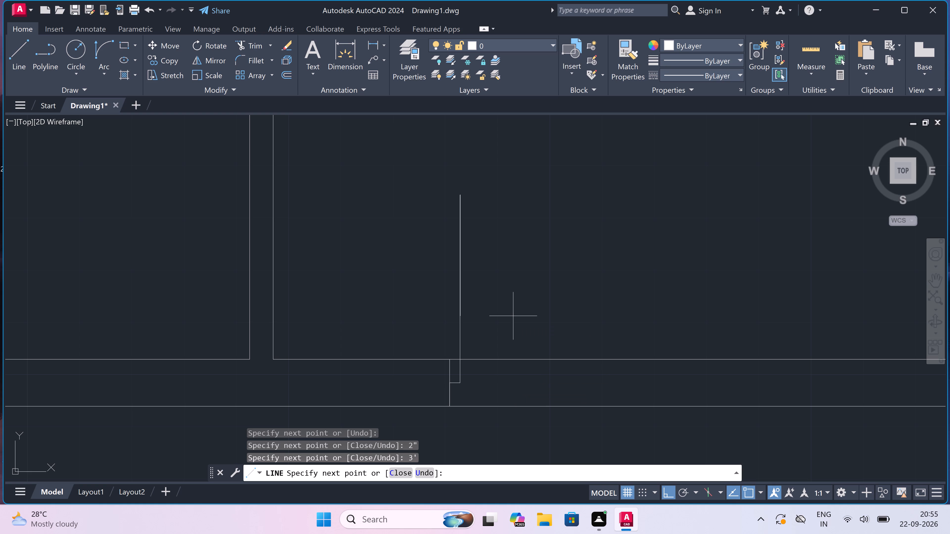
key("Escape")
Draw the matching right door jamb across the same wall, with a 2" offset inward from its midpoint and a 3' leaf line upward.
key("space")
scroll(522, 324, "down", 3)
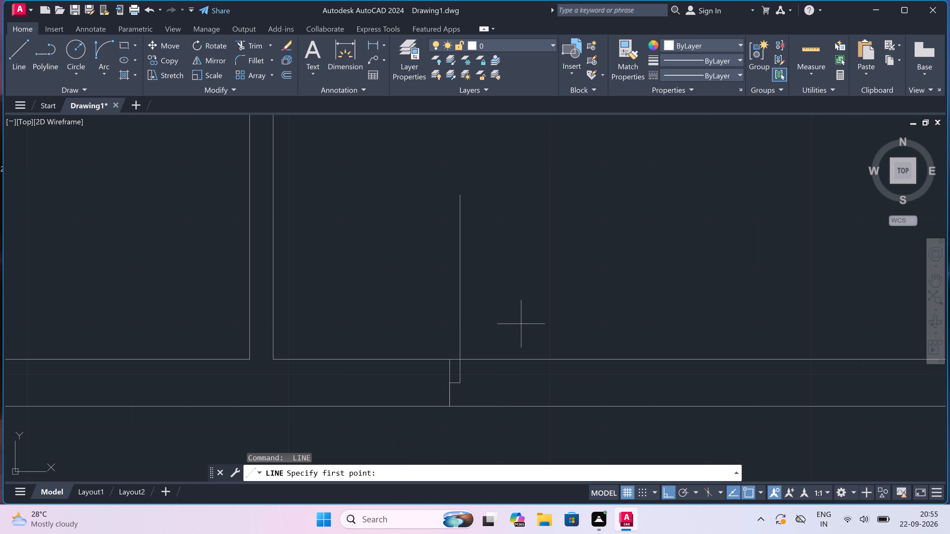
scroll(559, 325, "up", 2)
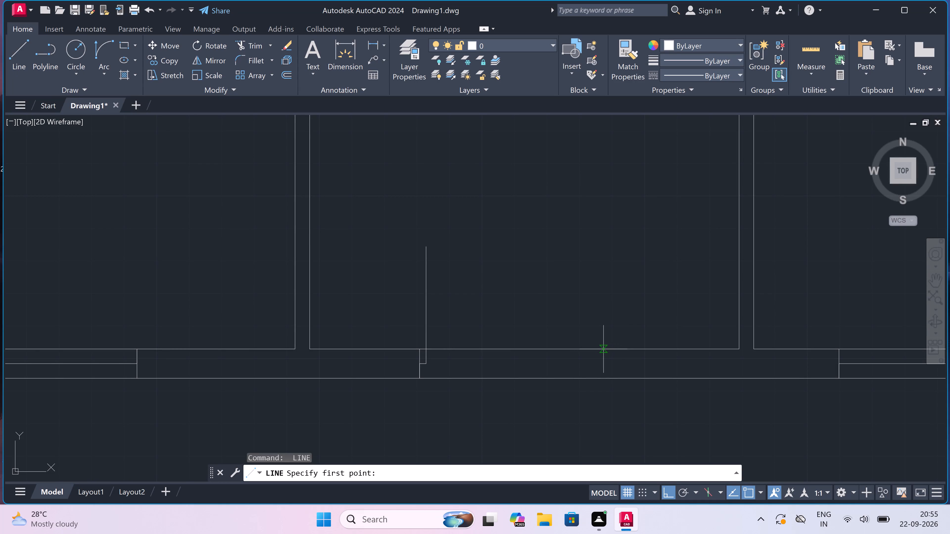
left_click(605, 349)
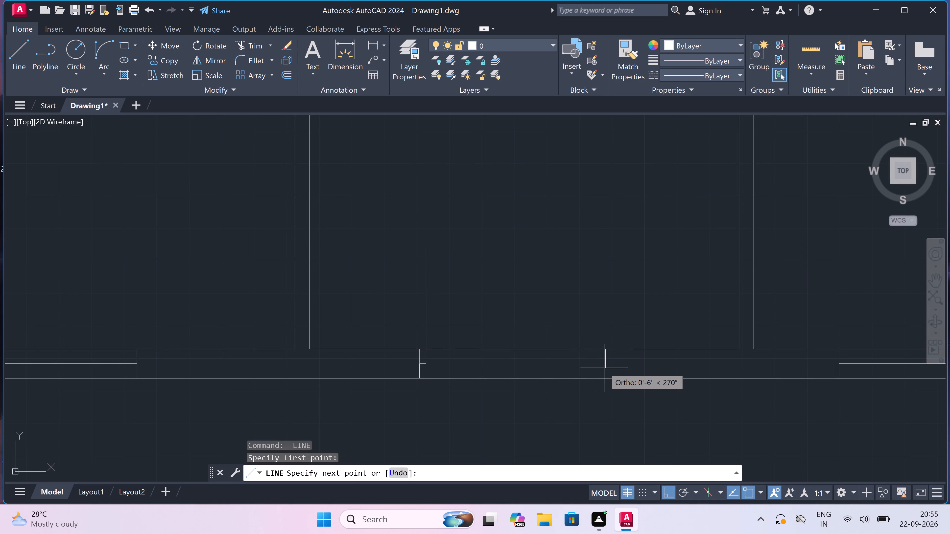
left_click(605, 374)
left_click(605, 363)
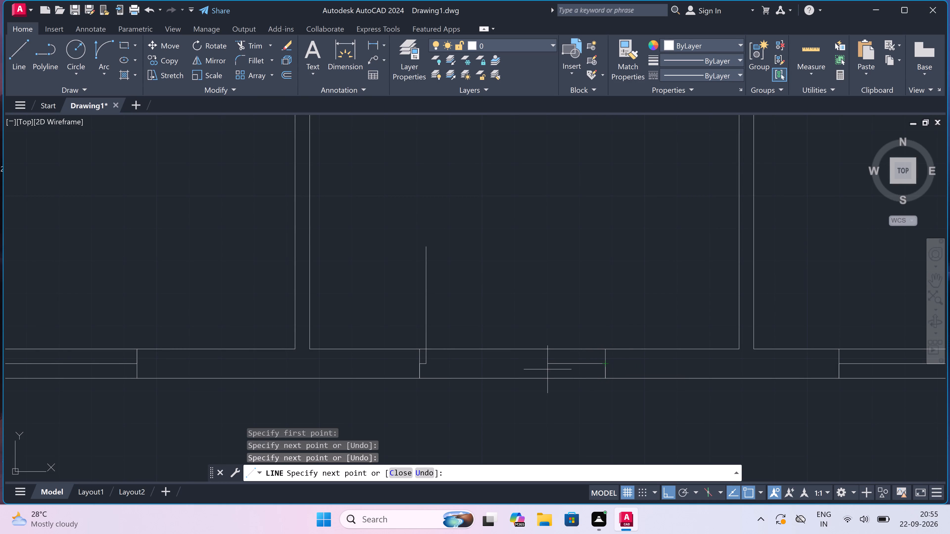
key("2")
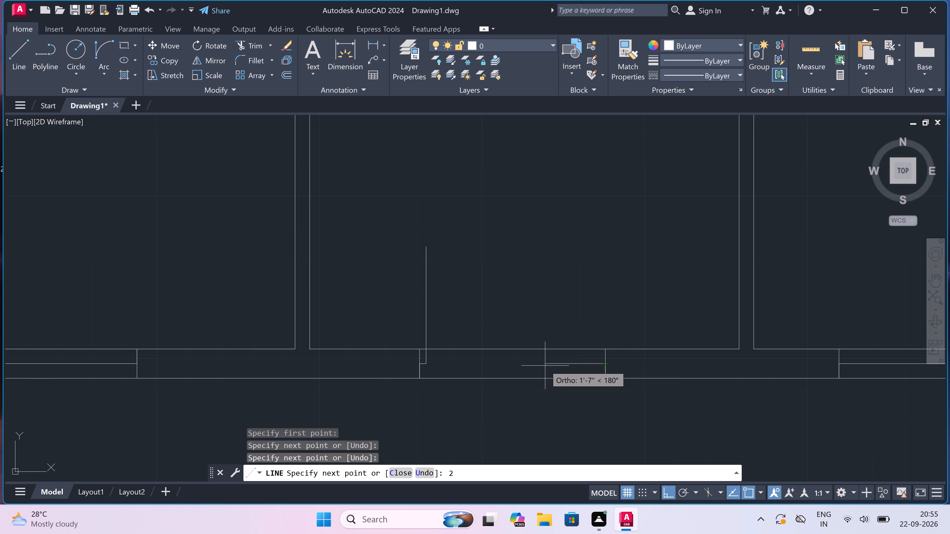
type("\"")
key("space")
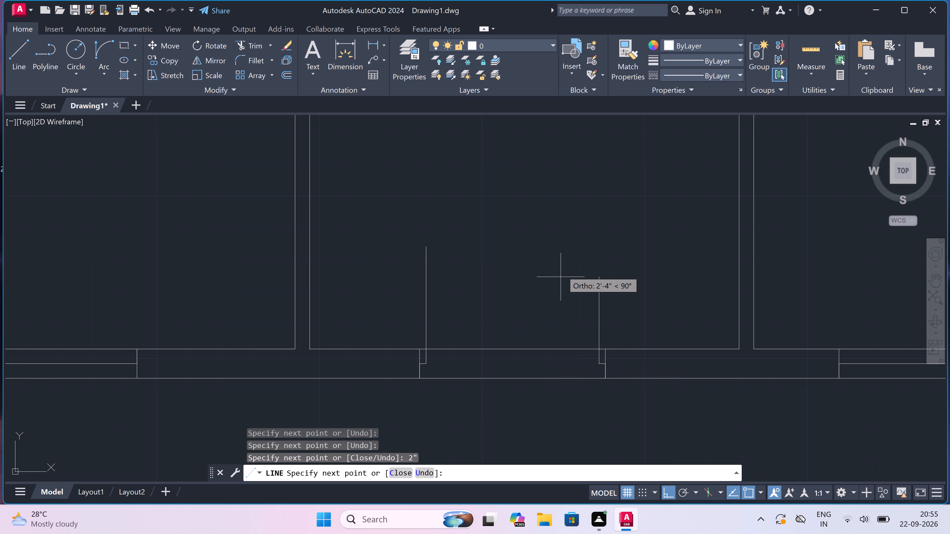
type("3'")
key("space")
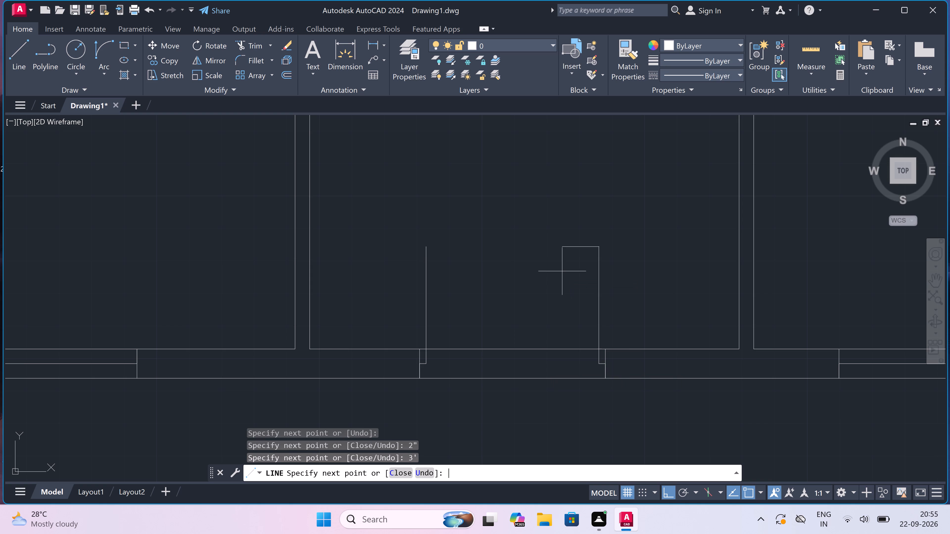
key("Escape")
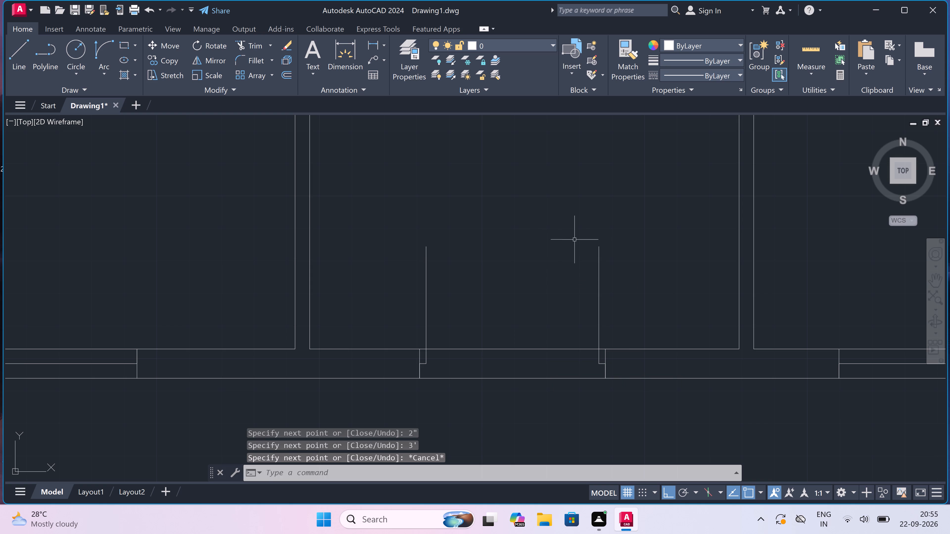
Copy the left jamb, its 2" offset and 3' leaf line a short distance along the wall toward the right jamb.
left_click_drag(500, 243, 498, 245)
left_click(398, 306)
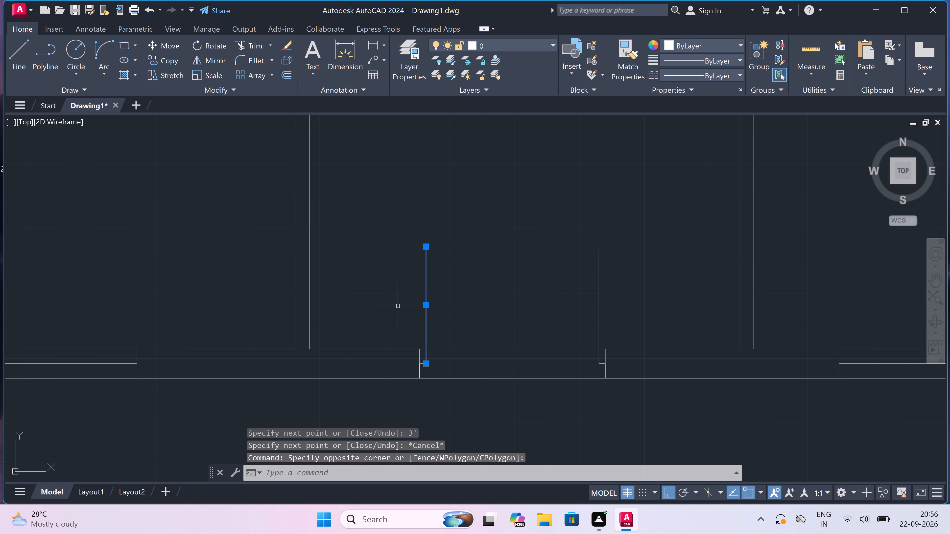
scroll(409, 350, "up", 2)
left_click_drag(438, 366, 436, 371)
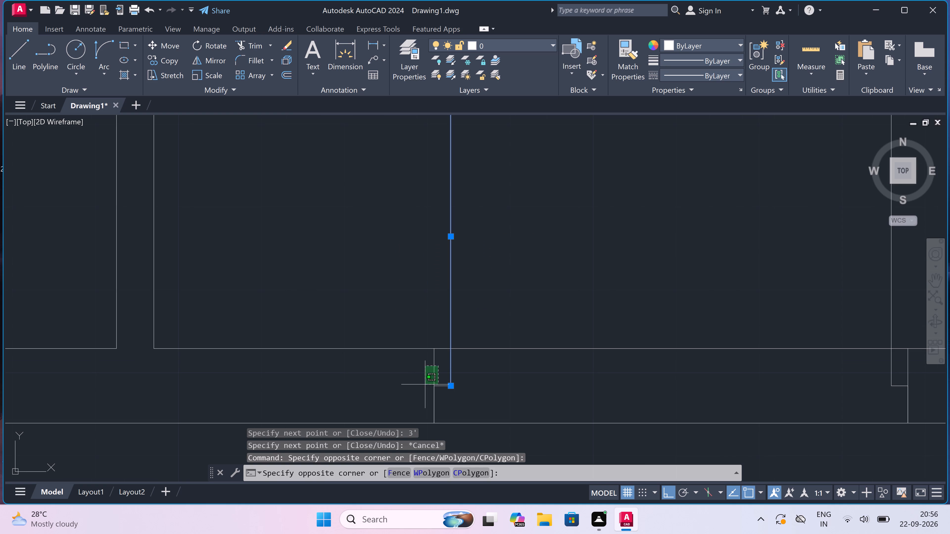
left_click(424, 385)
scroll(451, 388, "up", 3)
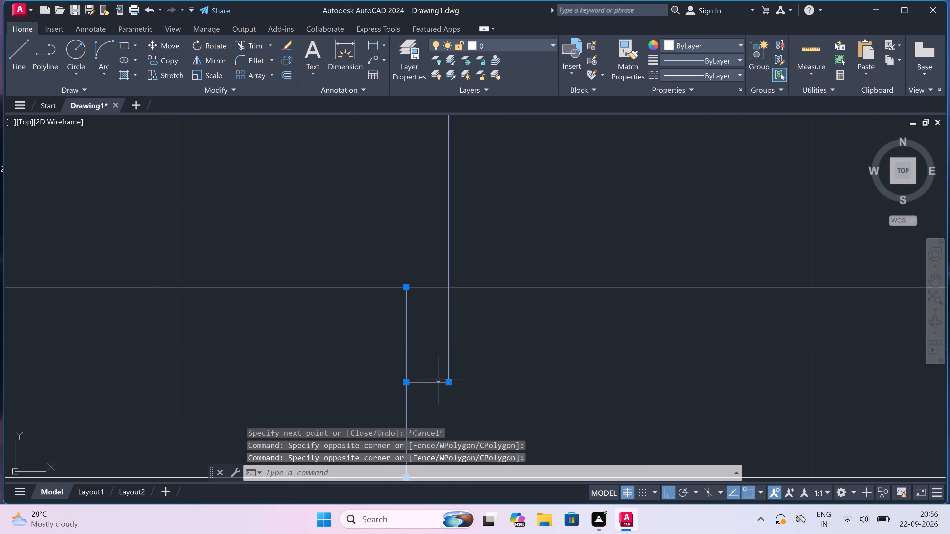
left_click(438, 380)
left_click(426, 397)
scroll(422, 359, "down", 4)
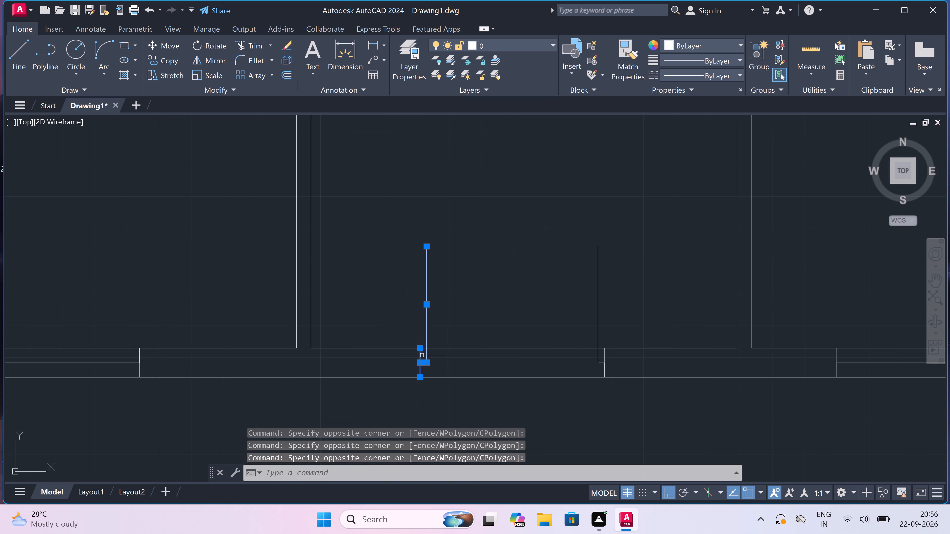
left_click(164, 58)
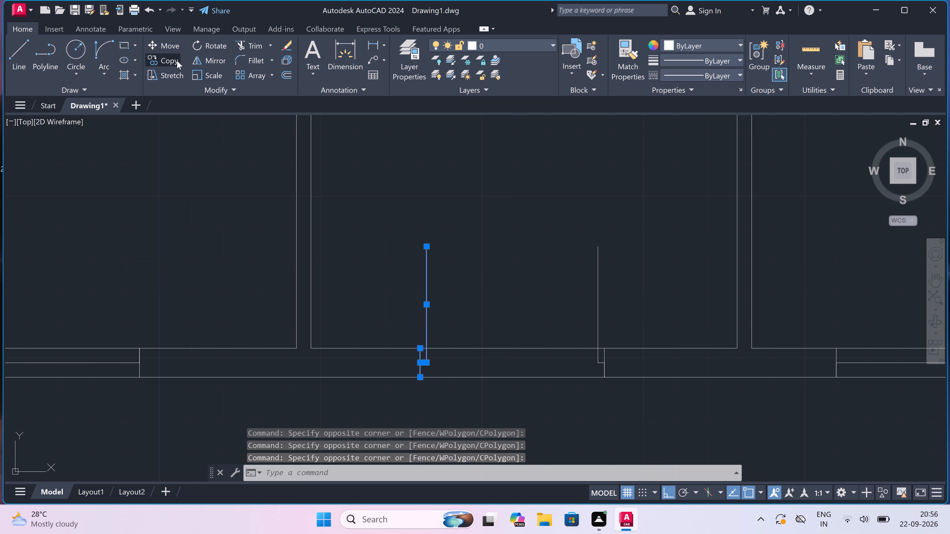
scroll(420, 365, "up", 2)
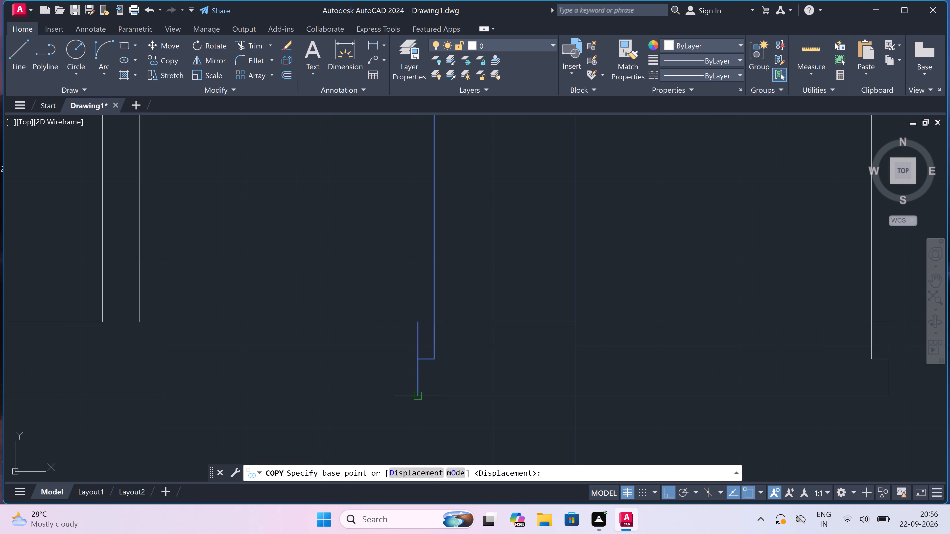
left_click_drag(416, 396, 425, 392)
scroll(433, 391, "down", 1)
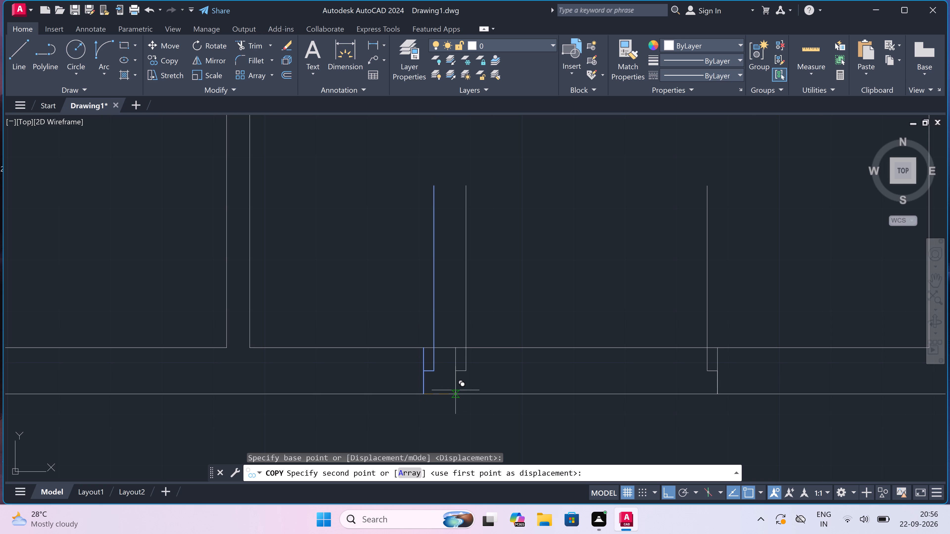
scroll(455, 390, "down", 1)
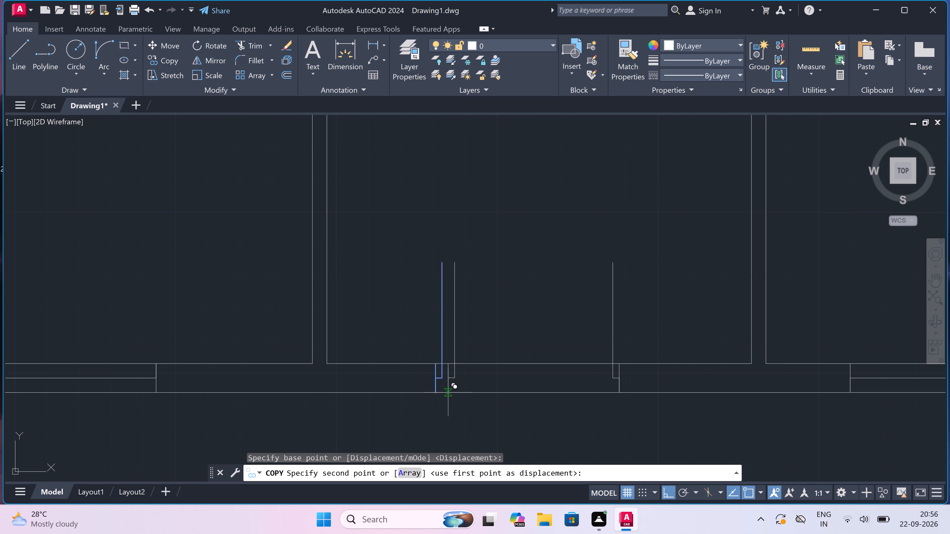
scroll(448, 393, "up", 1)
left_click(448, 393)
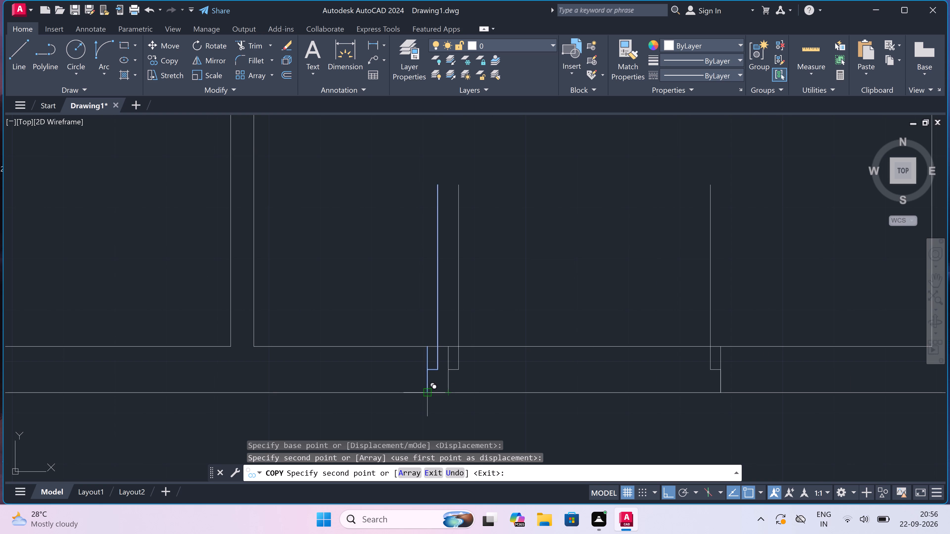
key("Escape")
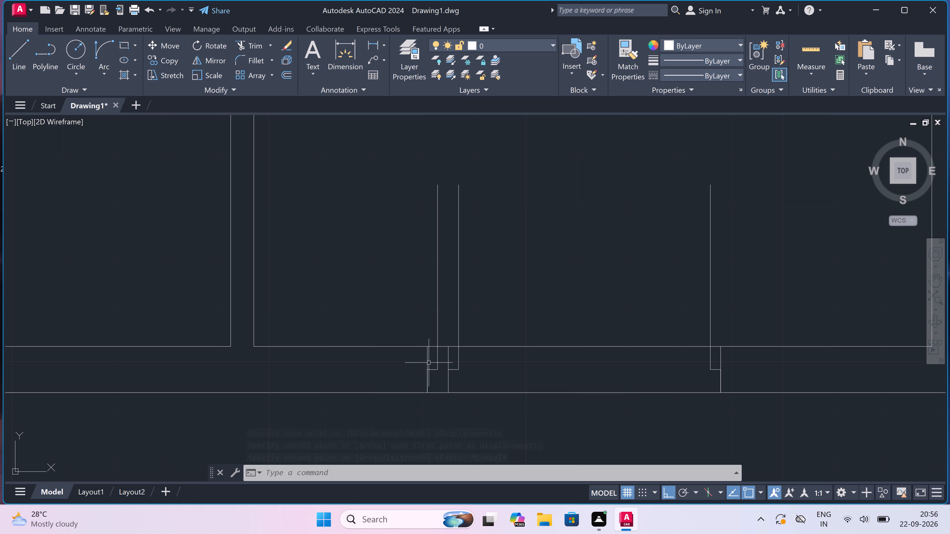
Delete the original left jamb, offset and leaf lines, keeping the copy nearer the right jamb.
left_click(442, 365)
left_click(407, 378)
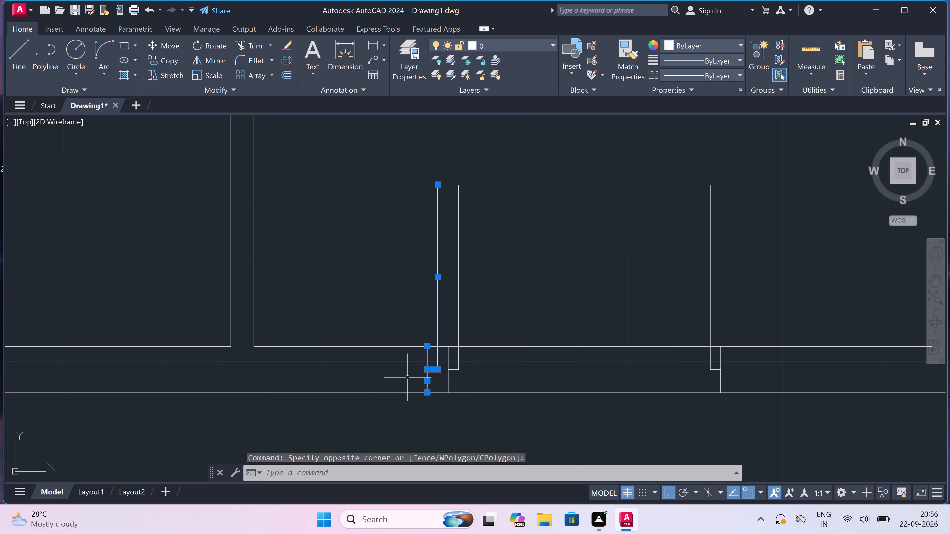
key("Delete")
Draw a short vertical line upward from the midpoint of the bottom wall's inner face, between the two door leaf lines.
scroll(407, 376, "down", 3)
scroll(437, 368, "up", 3)
type("l")
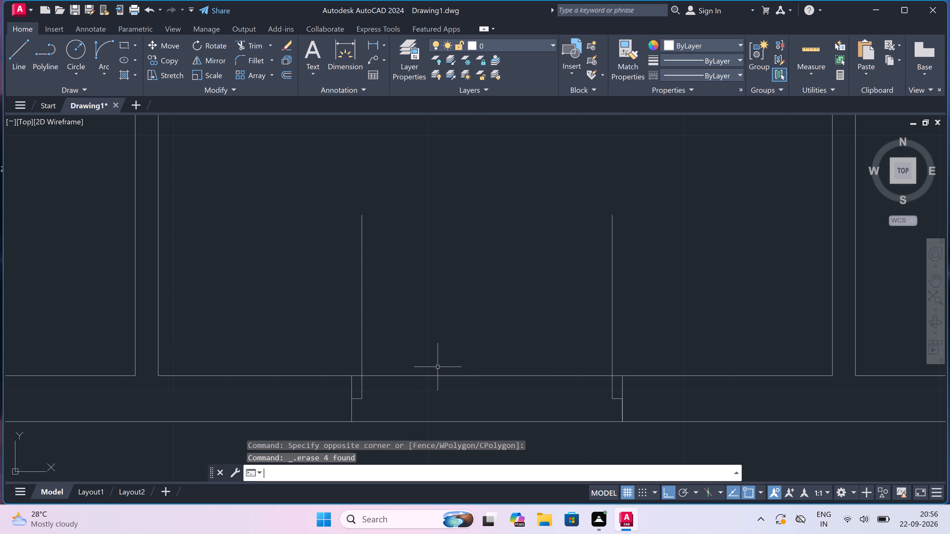
key("space")
scroll(438, 367, "up", 1)
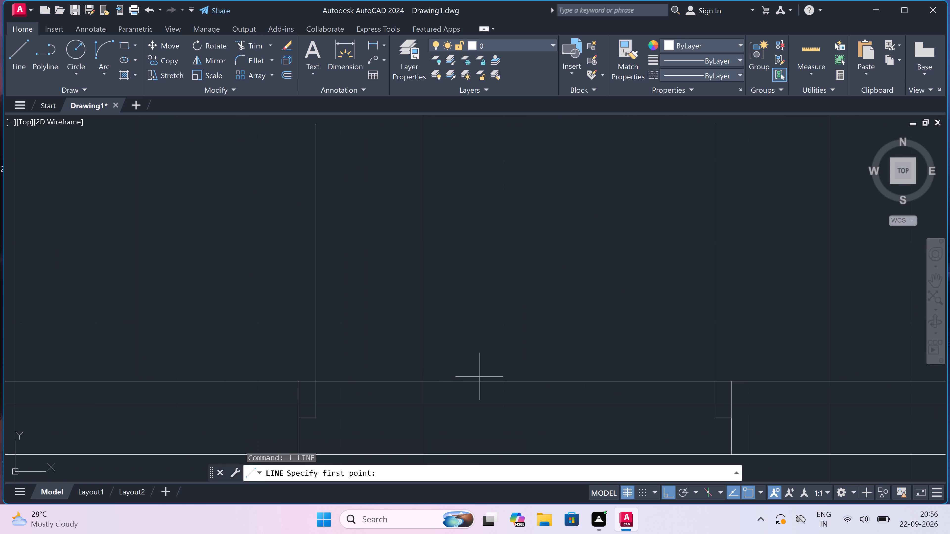
scroll(502, 378, "down", 2)
left_click(511, 378)
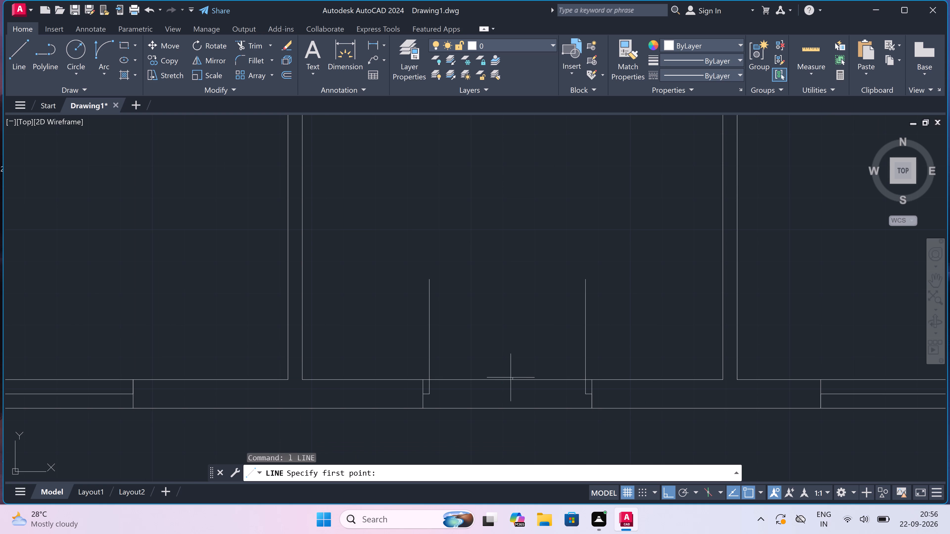
left_click(512, 365)
key("Escape")
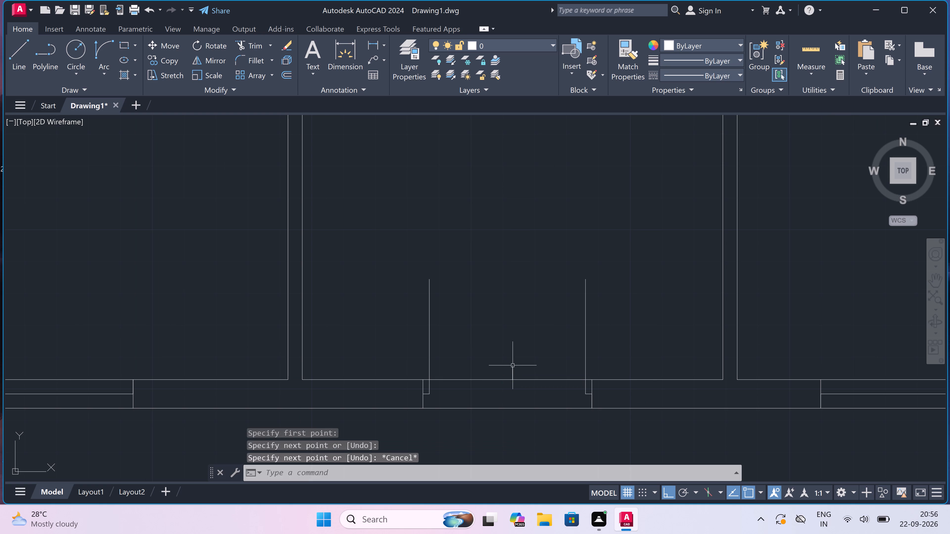
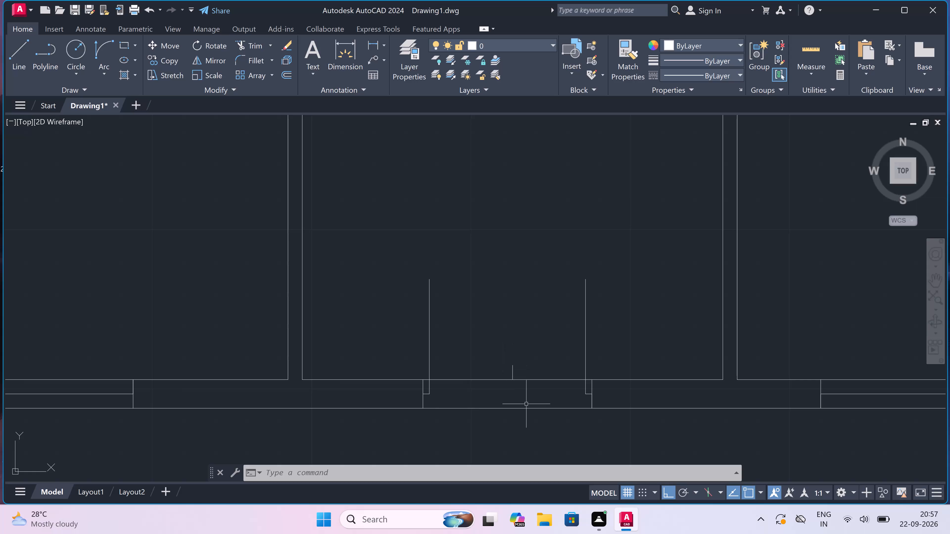
Draw the left door swing with a Start, End, Direction arc from the left leaf line's top to the centre mark's base on the inner wall face.
left_click(97, 49)
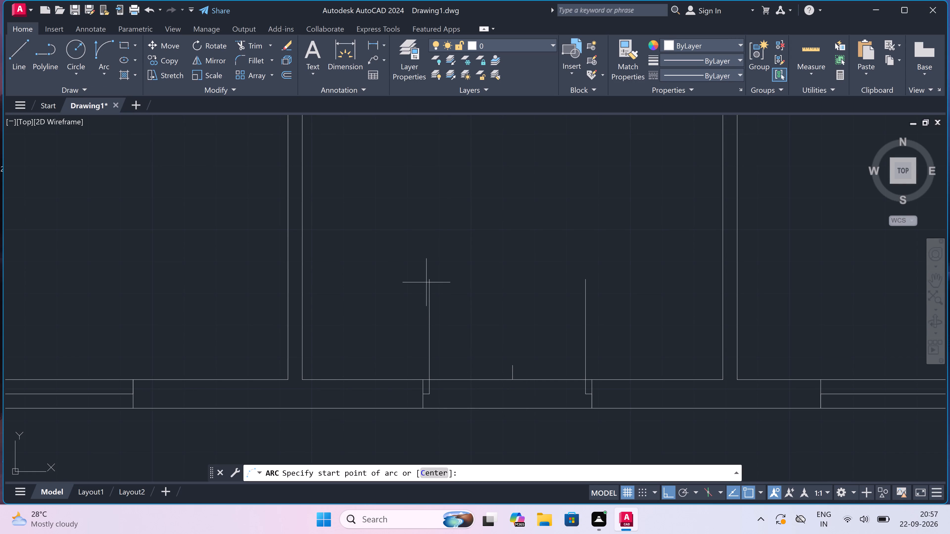
left_click_drag(430, 281, 436, 286)
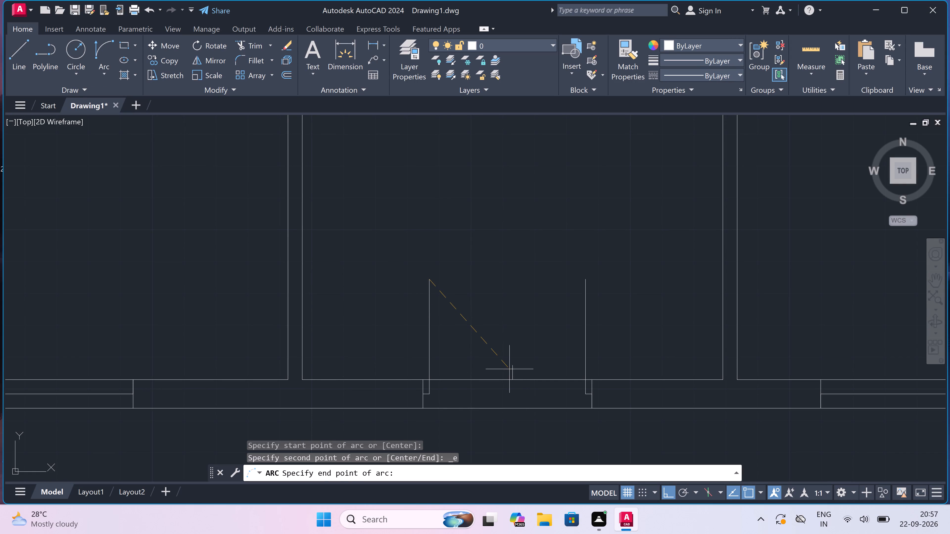
left_click(513, 379)
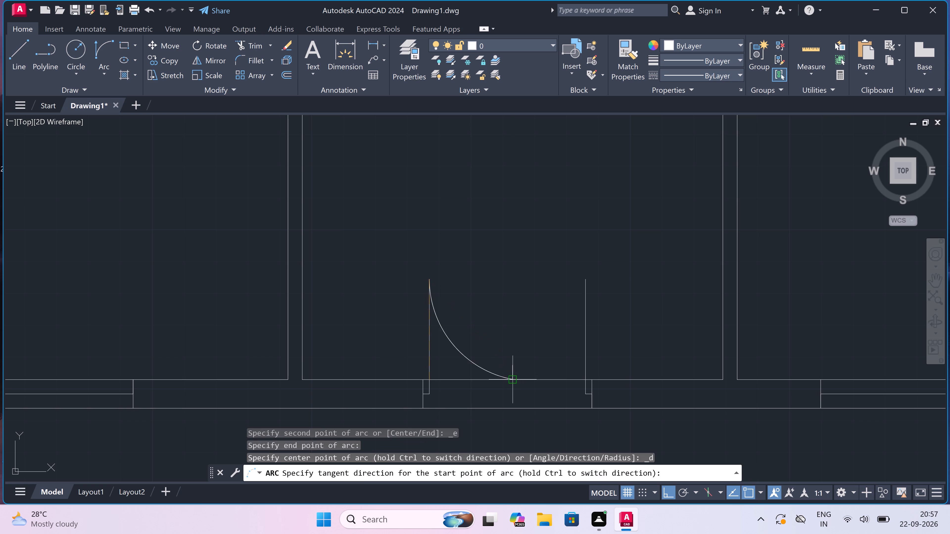
double_click(528, 281)
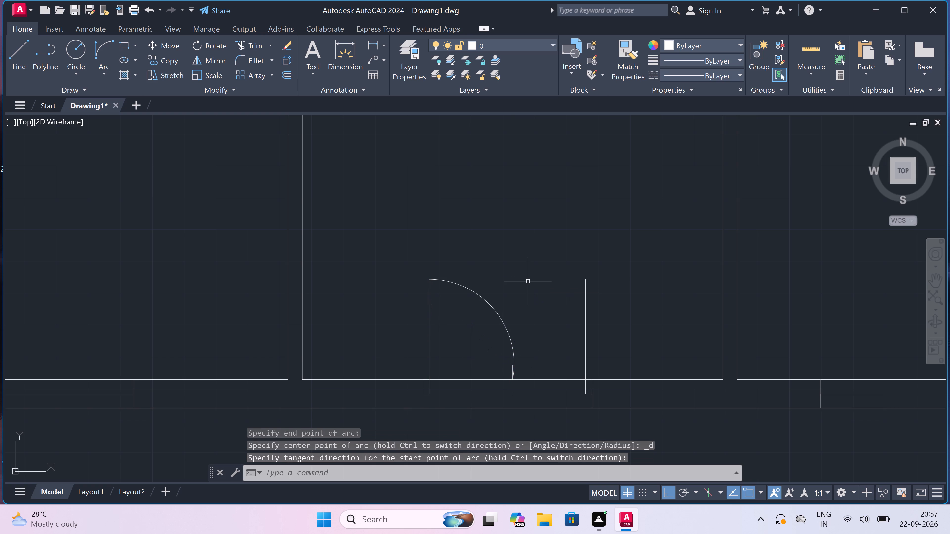
Draw the right door swing as a three-point arc from the right leaf line's top through the centre mark's base to the outer wall face.
key("space")
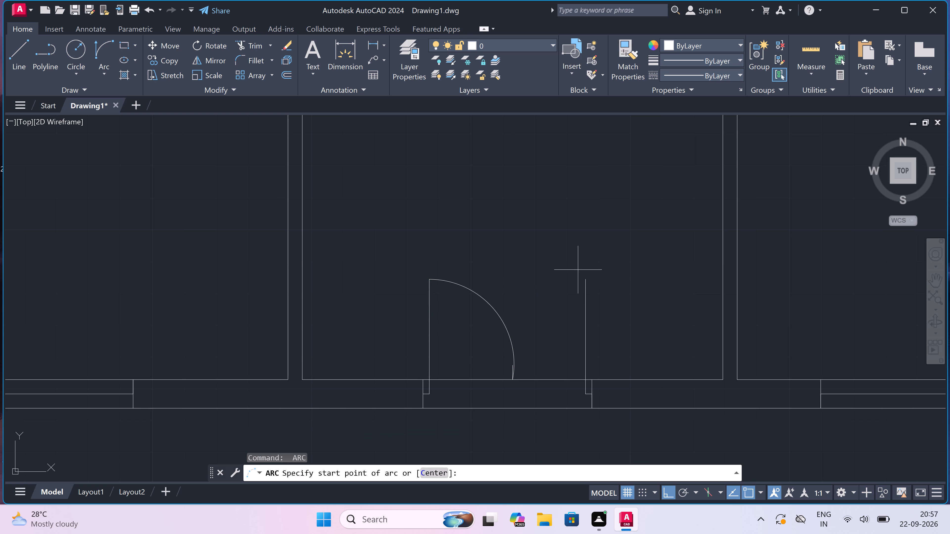
left_click(588, 277)
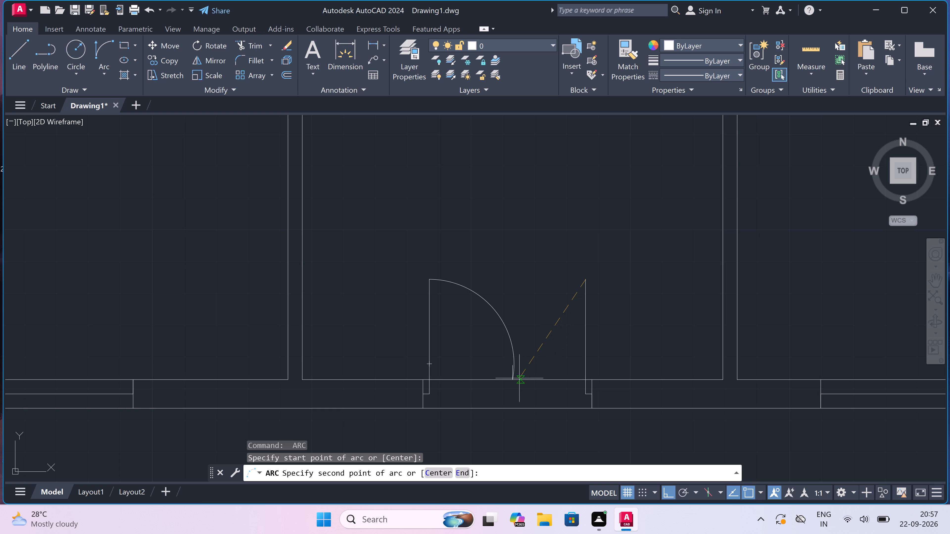
left_click(509, 380)
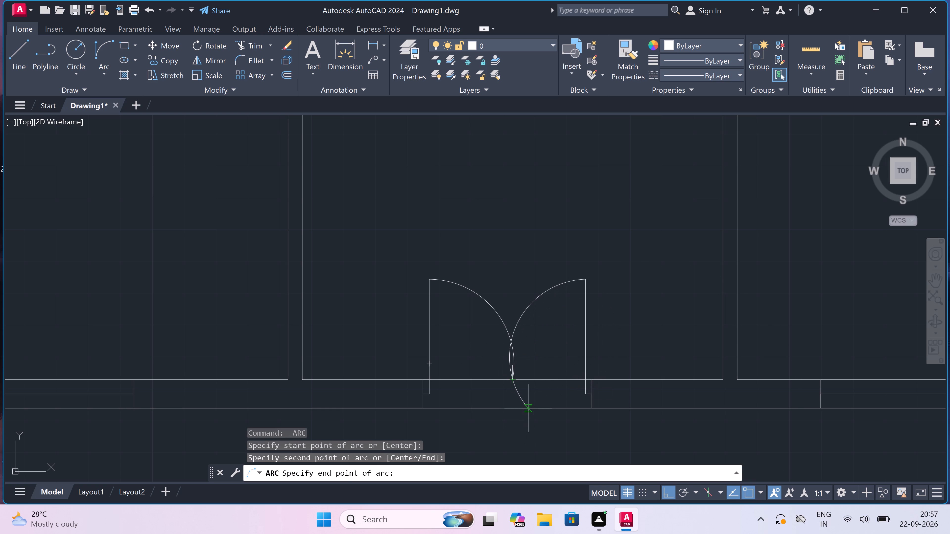
left_click(525, 405)
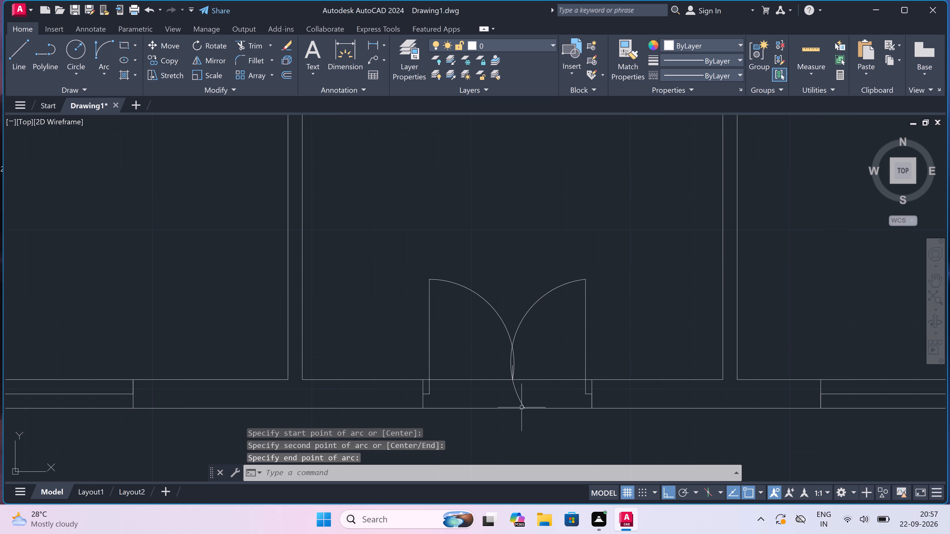
Trim the wall faces between the double door's jambs, the arc portions below their crossing point and the centre mark.
type("tr")
key("space")
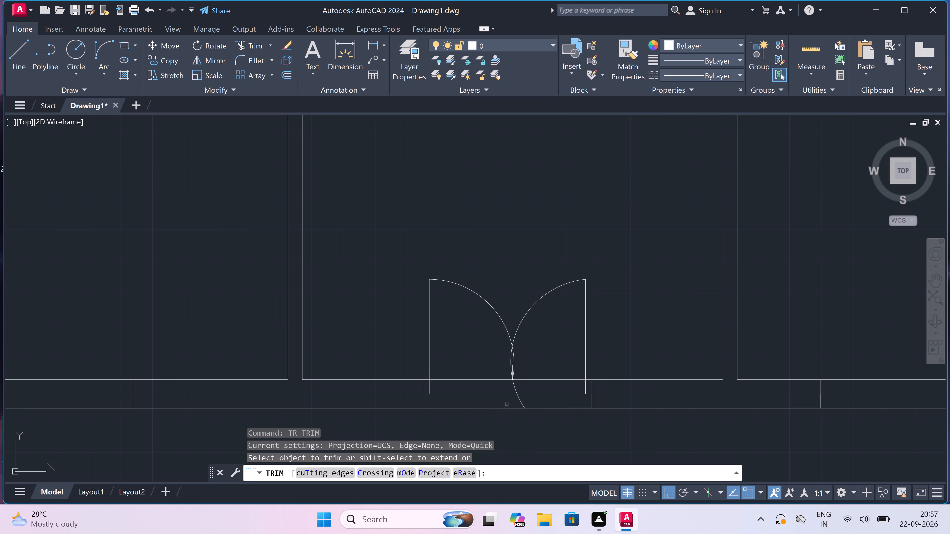
left_click(494, 416)
left_click(492, 361)
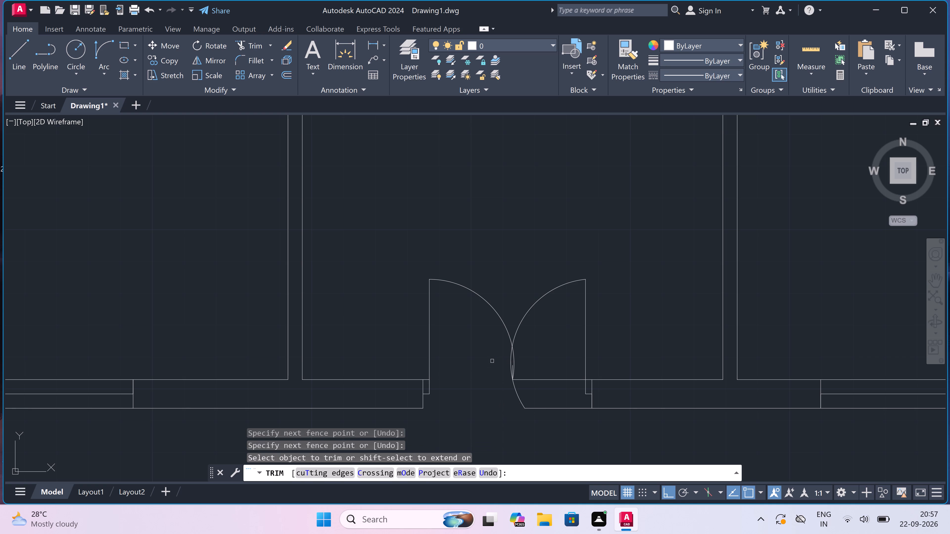
left_click_drag(492, 360, 501, 359)
left_click(546, 340)
left_click(536, 356)
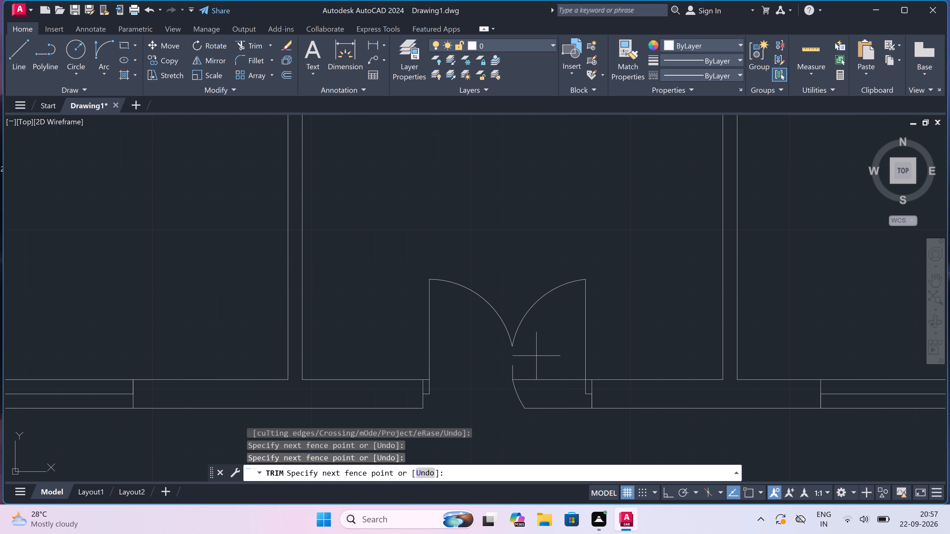
left_click(509, 391)
left_click_drag(545, 423, 547, 420)
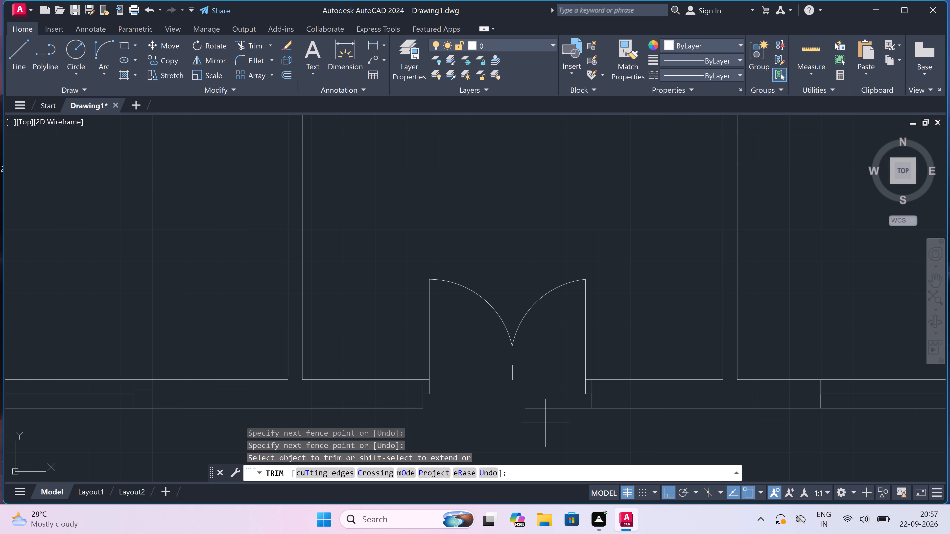
left_click(552, 390)
left_click_drag(540, 376, 537, 376)
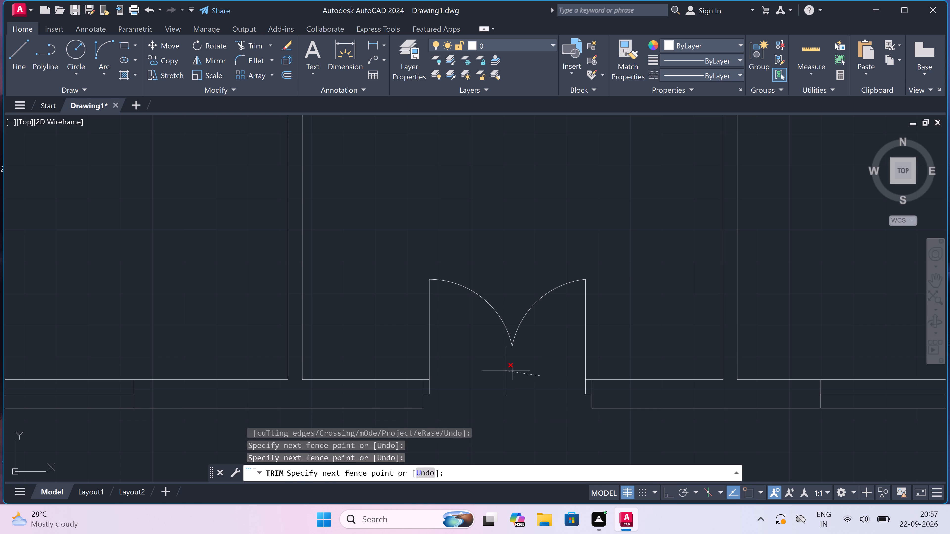
left_click(506, 371)
scroll(505, 352, "down", 2)
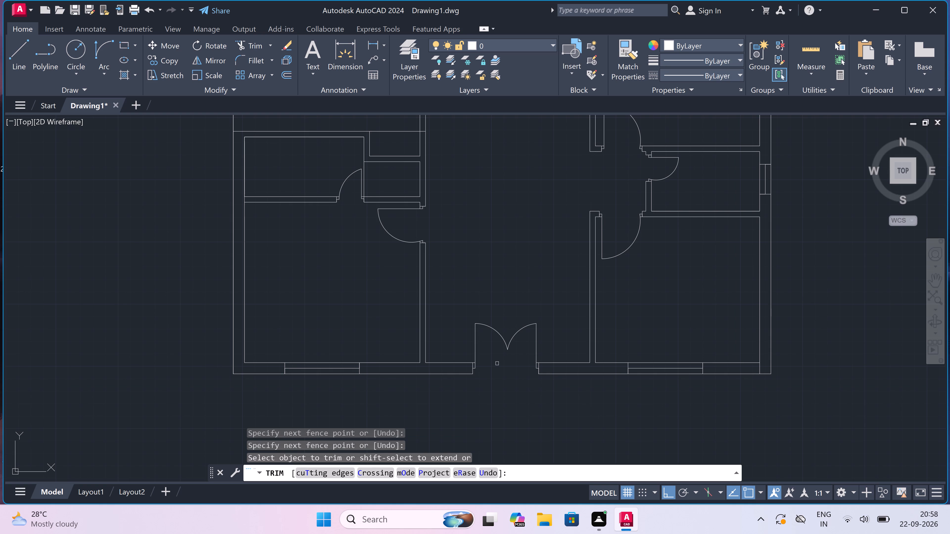
scroll(498, 363, "up", 1)
key("Escape")
Draw a 2' window in the bottom wall between the middle room's left wall and the double door, with end lines and a mid-wall line.
type("l")
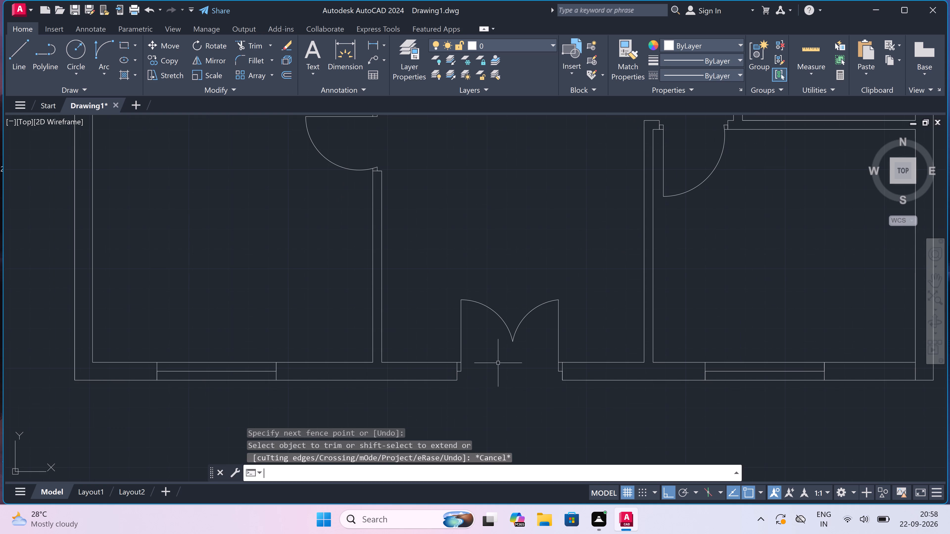
key("space")
scroll(390, 362, "up", 2)
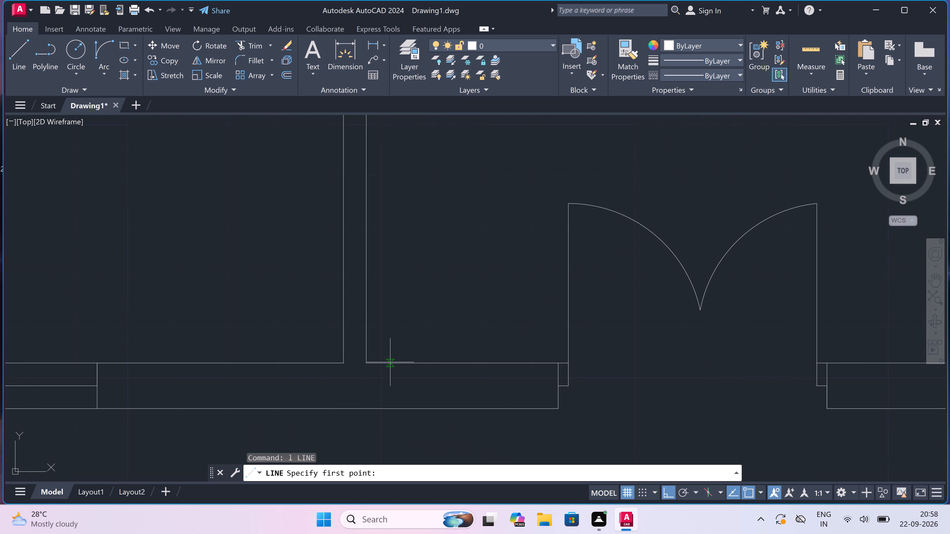
left_click_drag(397, 363, 398, 364)
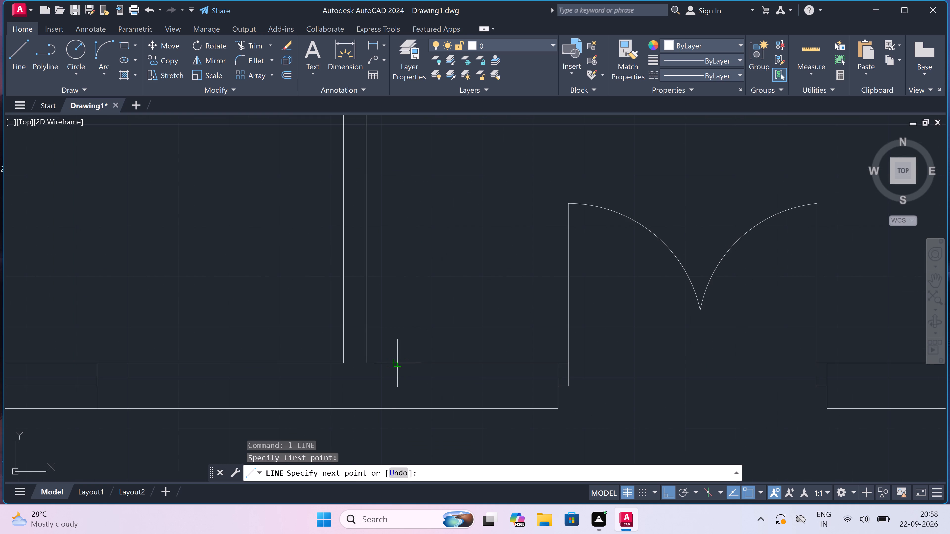
left_click_drag(398, 364, 399, 370)
left_click(398, 405)
left_click(398, 385)
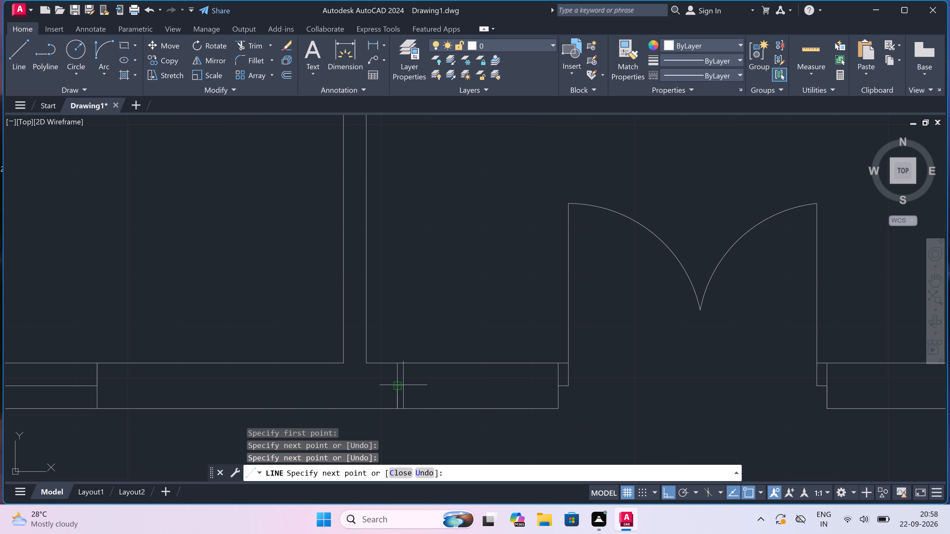
type("1'")
key("space")
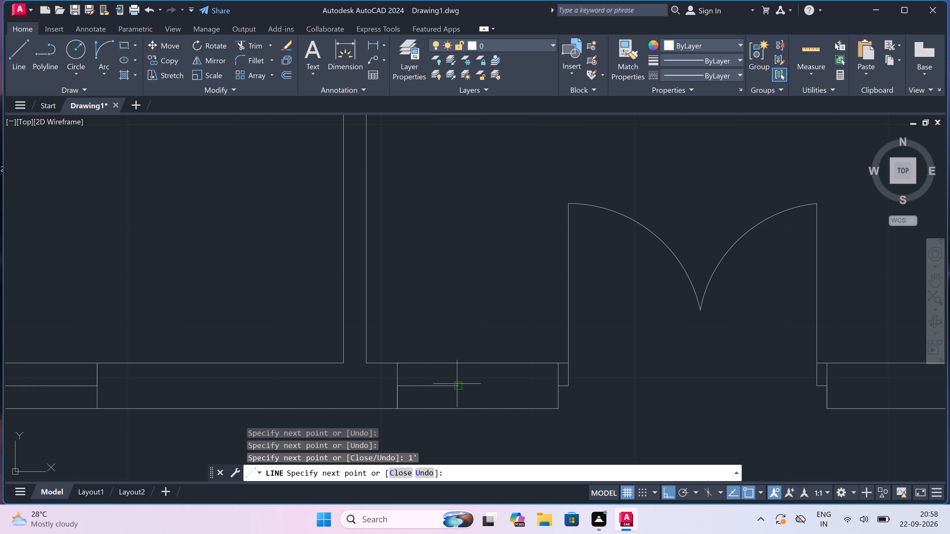
type("1'")
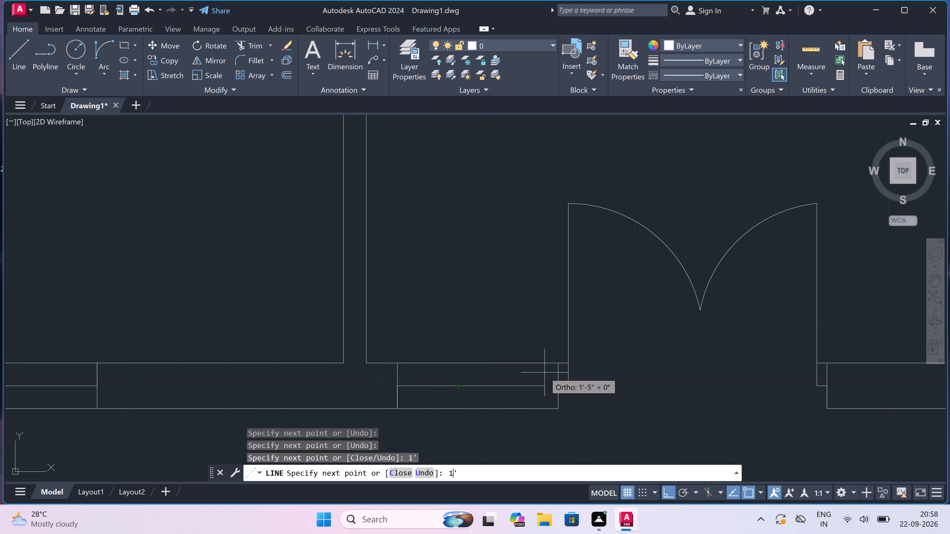
key("space")
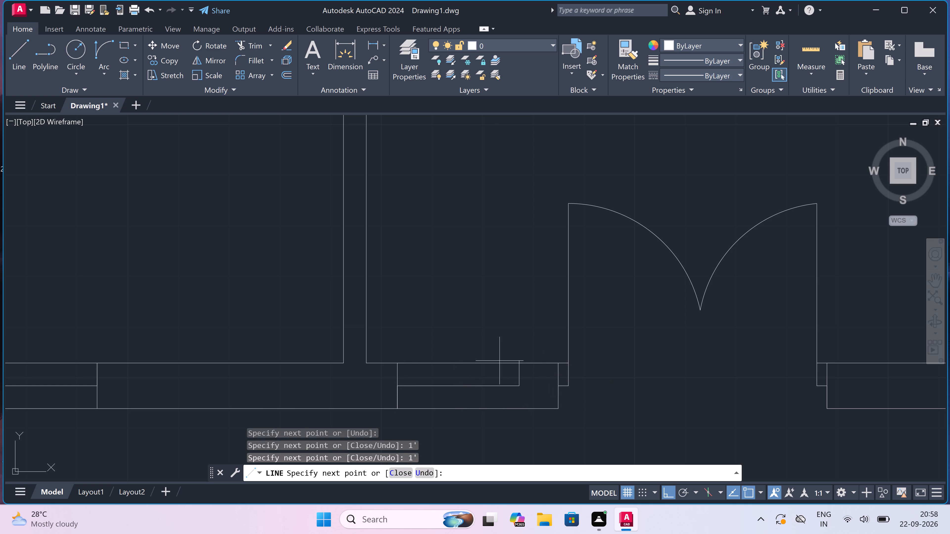
left_click(517, 361)
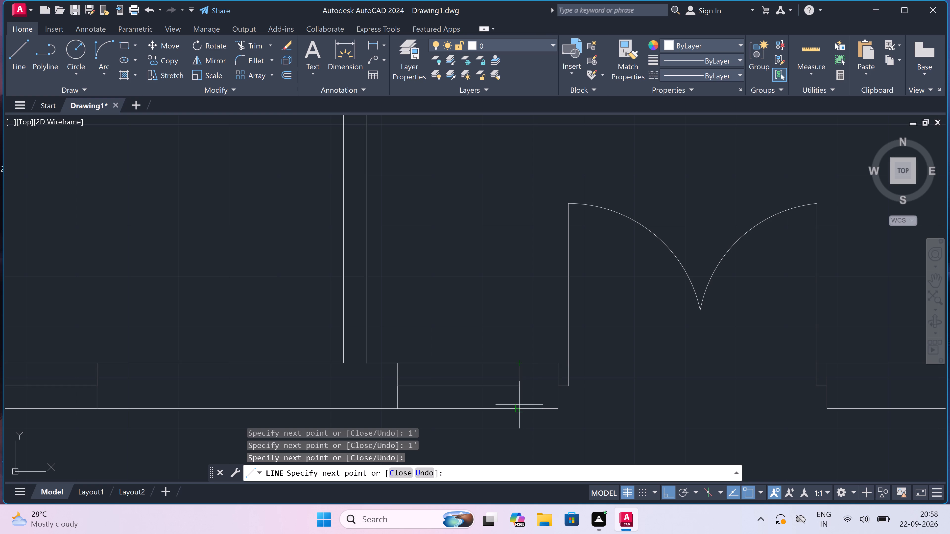
left_click(519, 406)
key("Escape")
Draw a matching 2' window in the bottom wall to the right of the double door, with end lines and a mid-wall line.
scroll(472, 357, "down", 4)
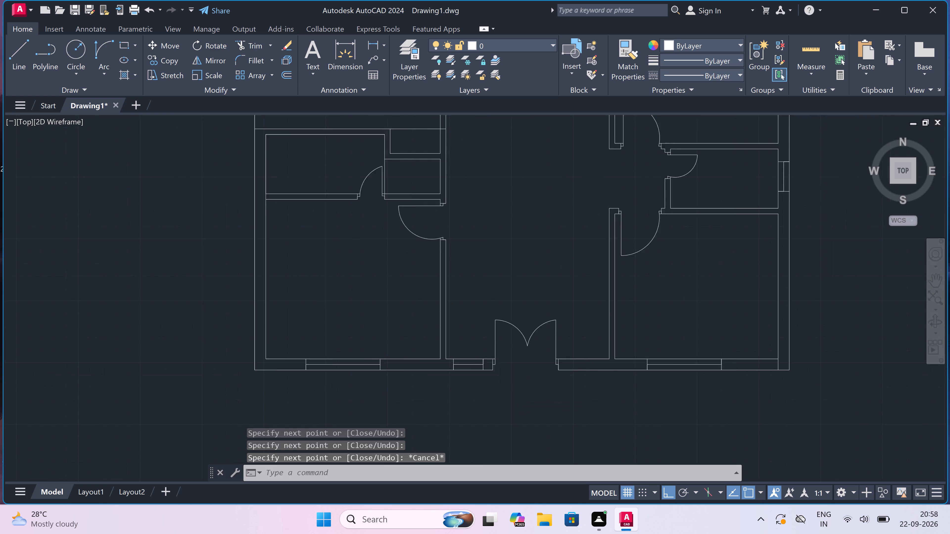
scroll(548, 359, "up", 3)
key("space")
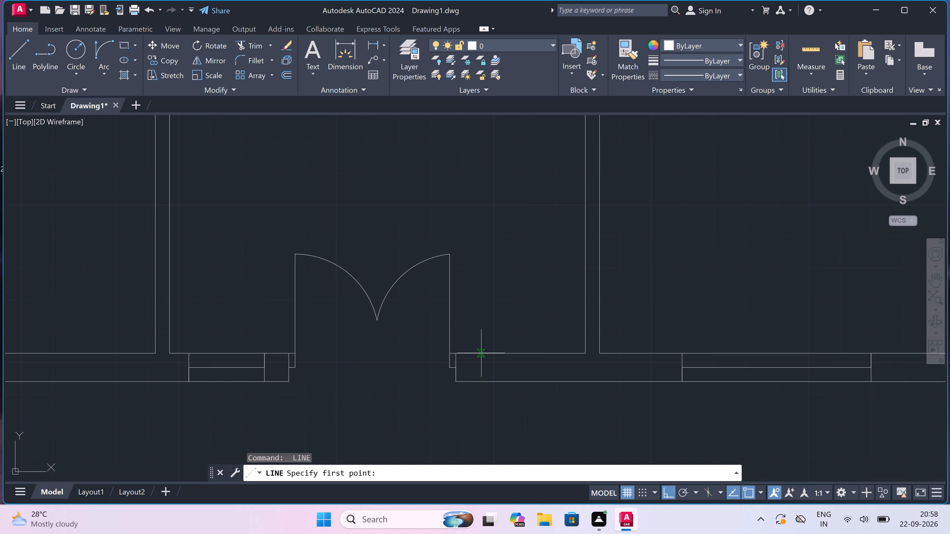
left_click(482, 353)
left_click(484, 379)
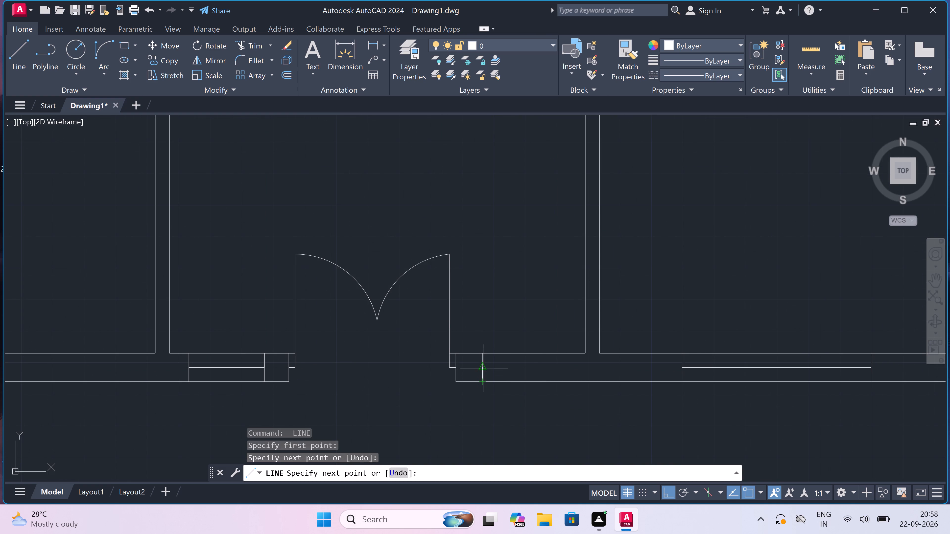
left_click_drag(484, 368, 487, 368)
type("2'")
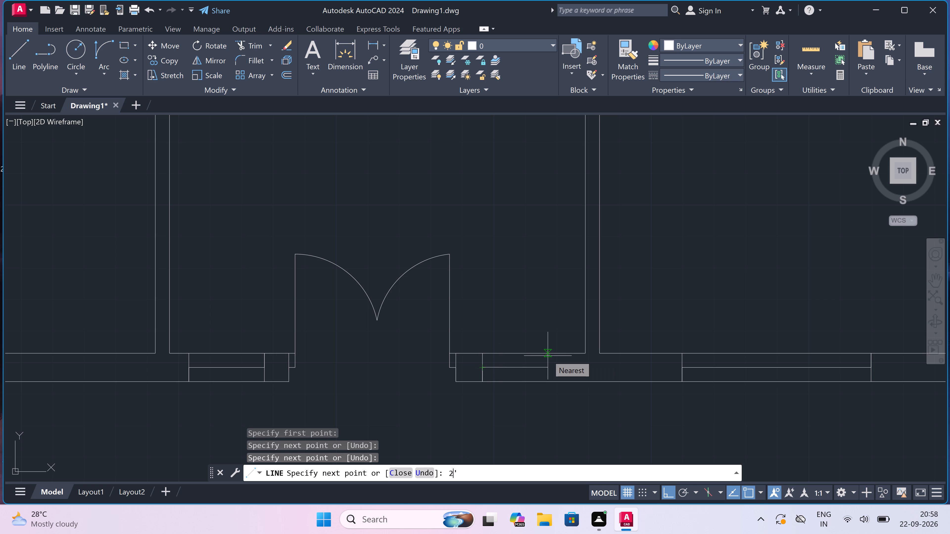
key("space")
left_click(559, 355)
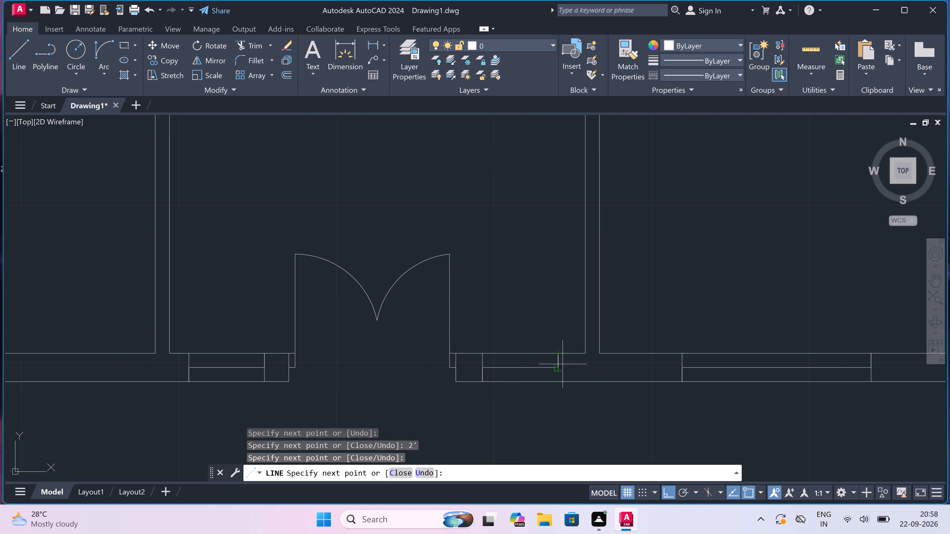
left_click(557, 380)
key("Escape")
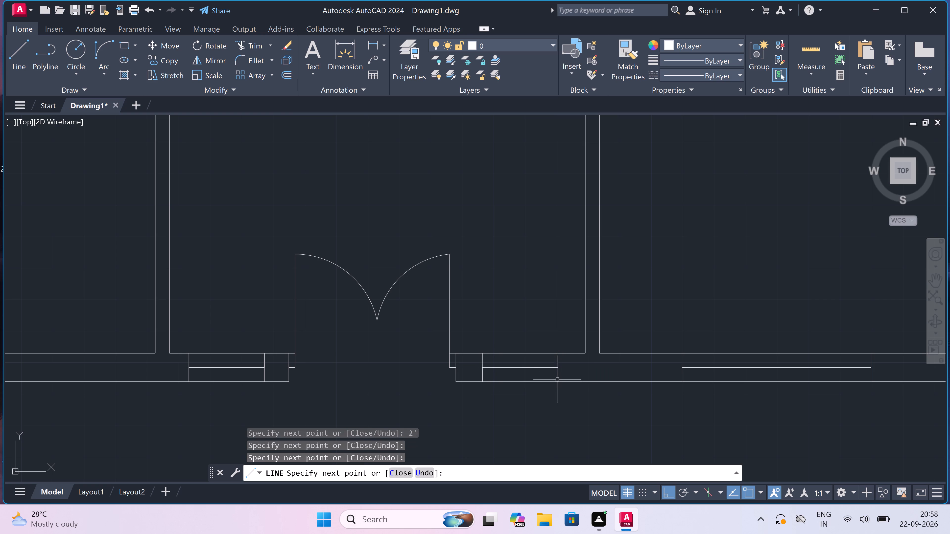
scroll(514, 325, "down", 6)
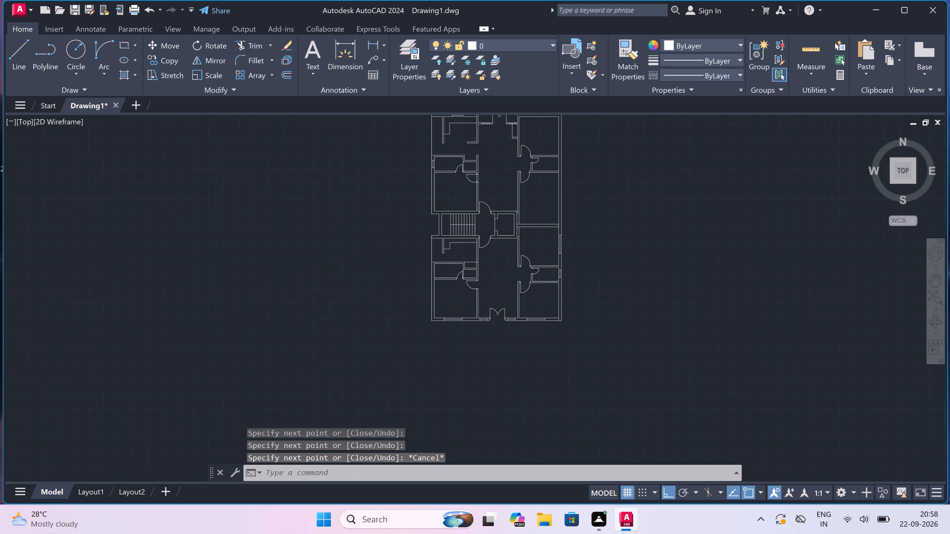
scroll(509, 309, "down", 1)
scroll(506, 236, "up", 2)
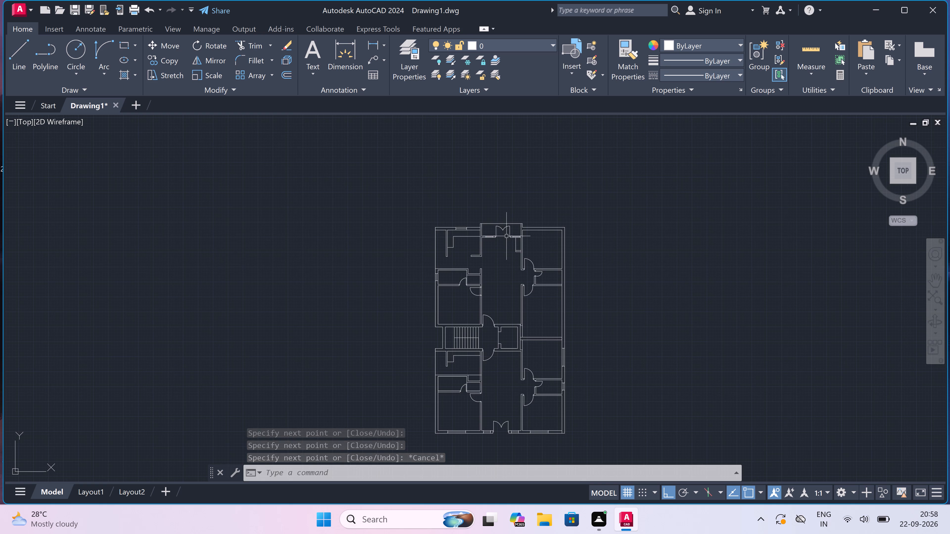
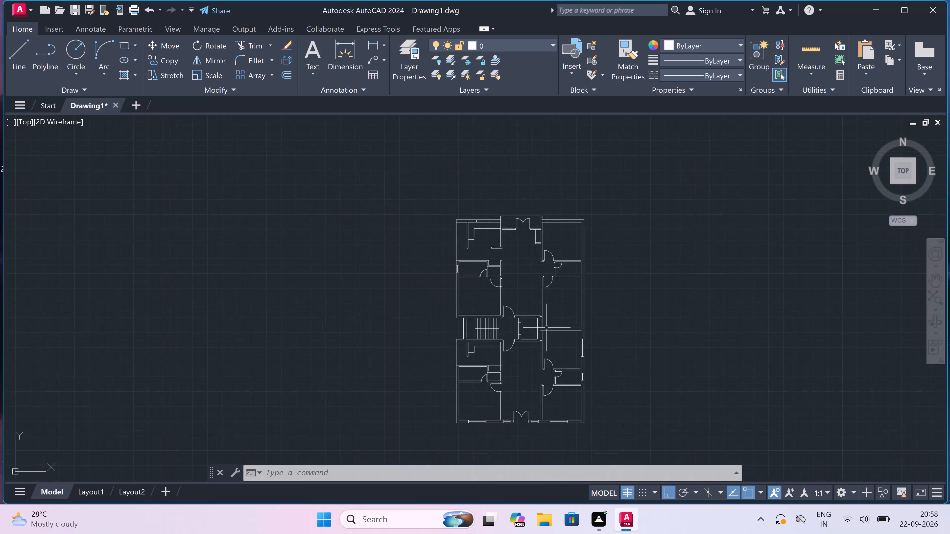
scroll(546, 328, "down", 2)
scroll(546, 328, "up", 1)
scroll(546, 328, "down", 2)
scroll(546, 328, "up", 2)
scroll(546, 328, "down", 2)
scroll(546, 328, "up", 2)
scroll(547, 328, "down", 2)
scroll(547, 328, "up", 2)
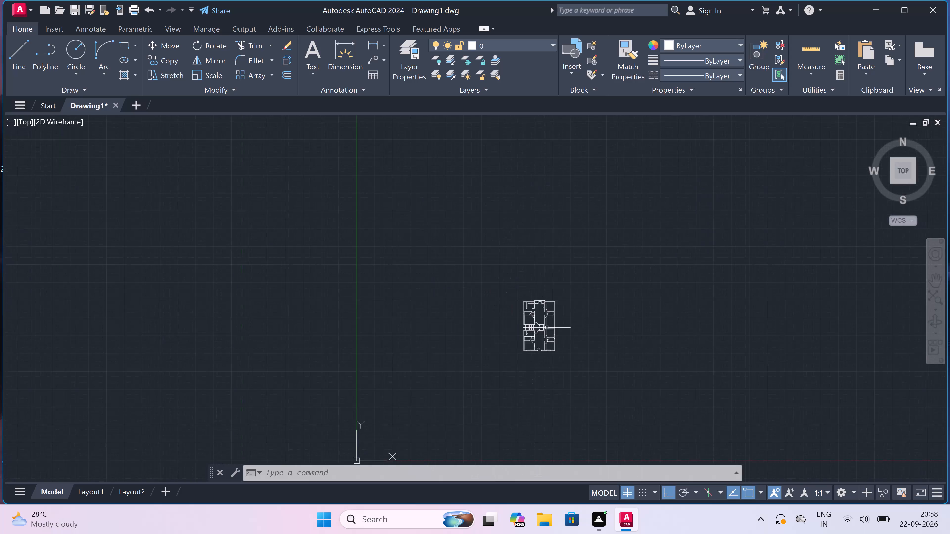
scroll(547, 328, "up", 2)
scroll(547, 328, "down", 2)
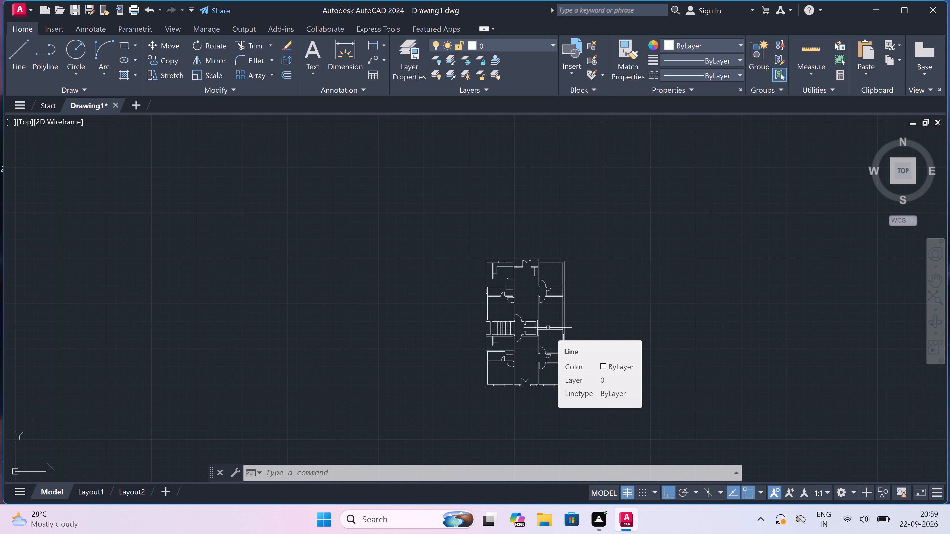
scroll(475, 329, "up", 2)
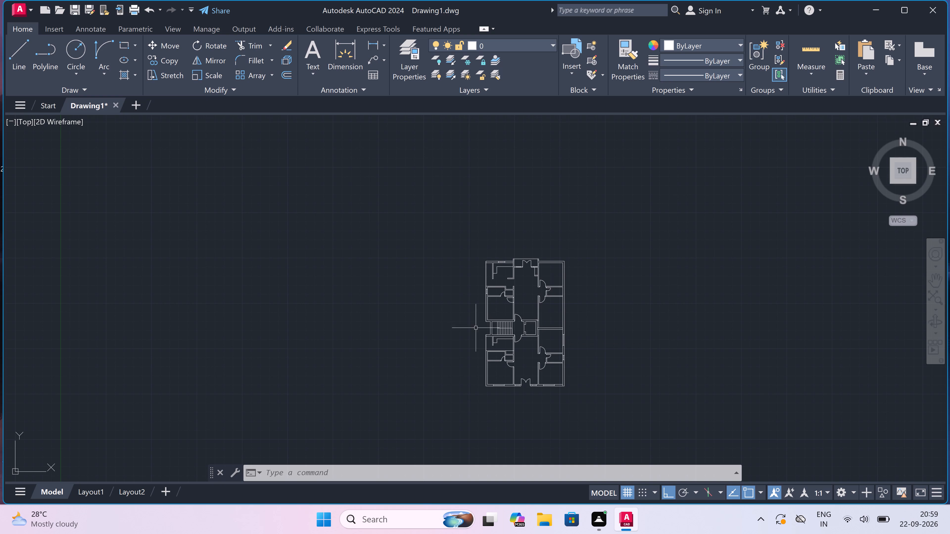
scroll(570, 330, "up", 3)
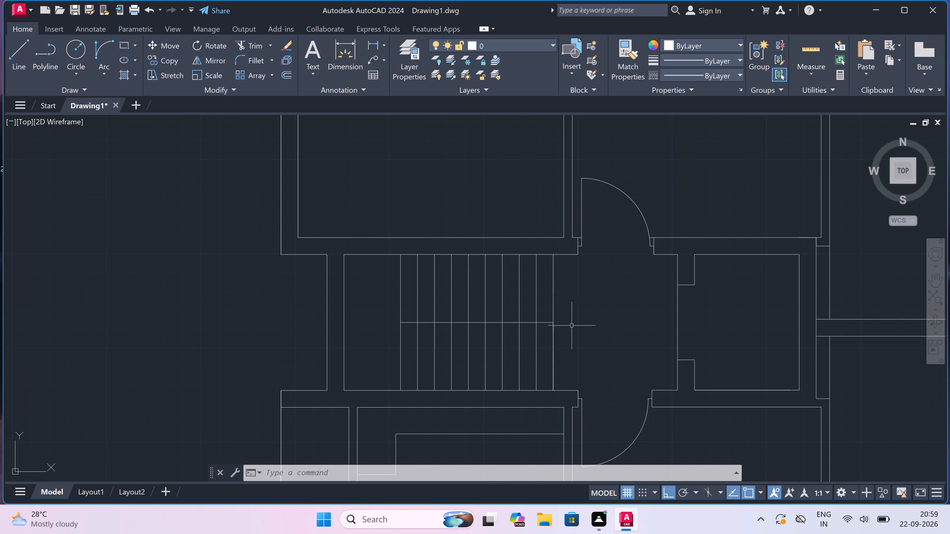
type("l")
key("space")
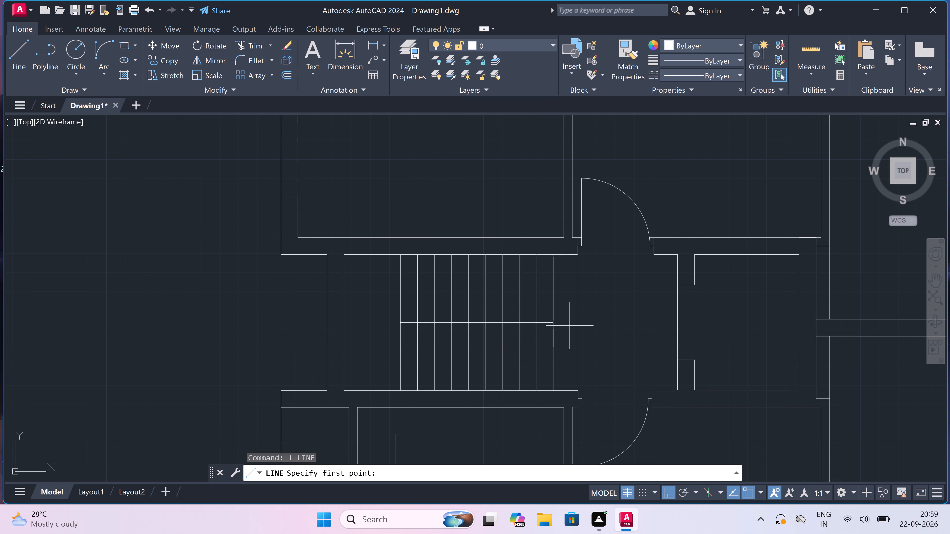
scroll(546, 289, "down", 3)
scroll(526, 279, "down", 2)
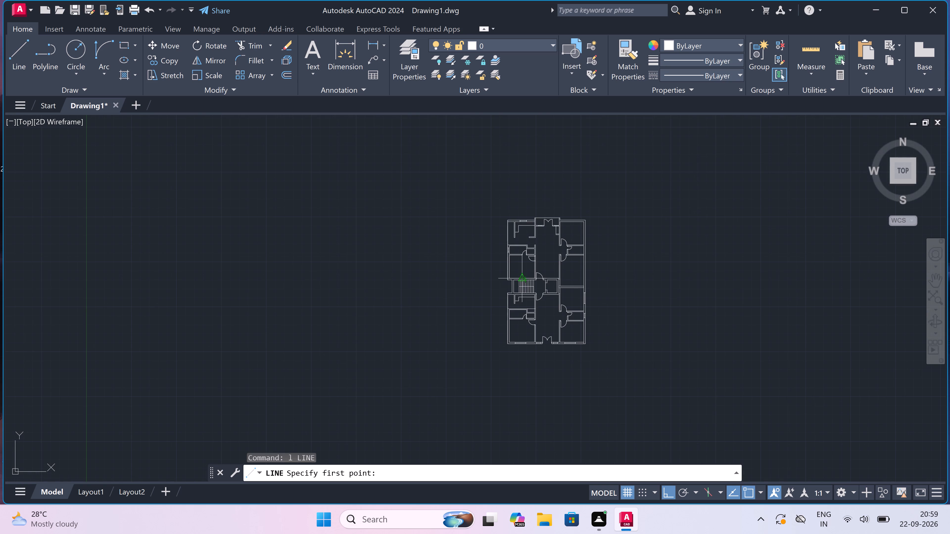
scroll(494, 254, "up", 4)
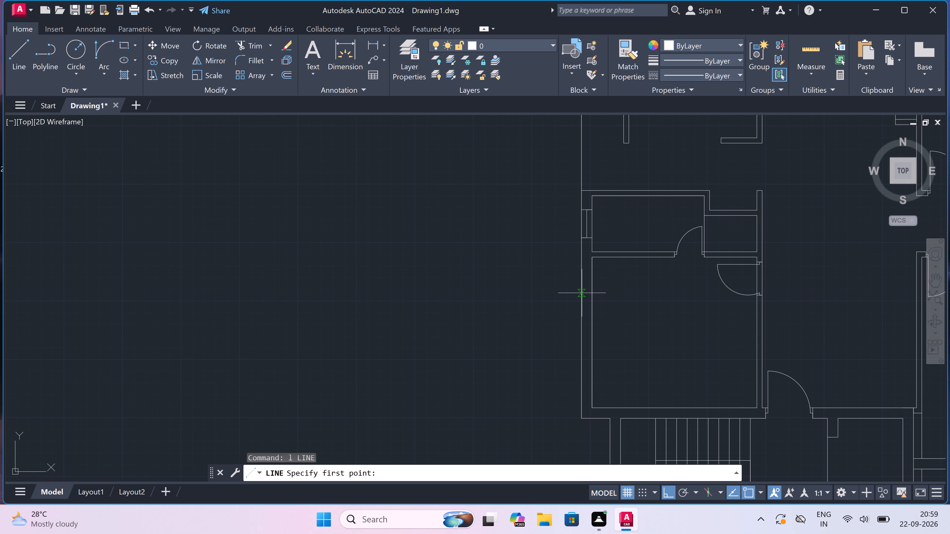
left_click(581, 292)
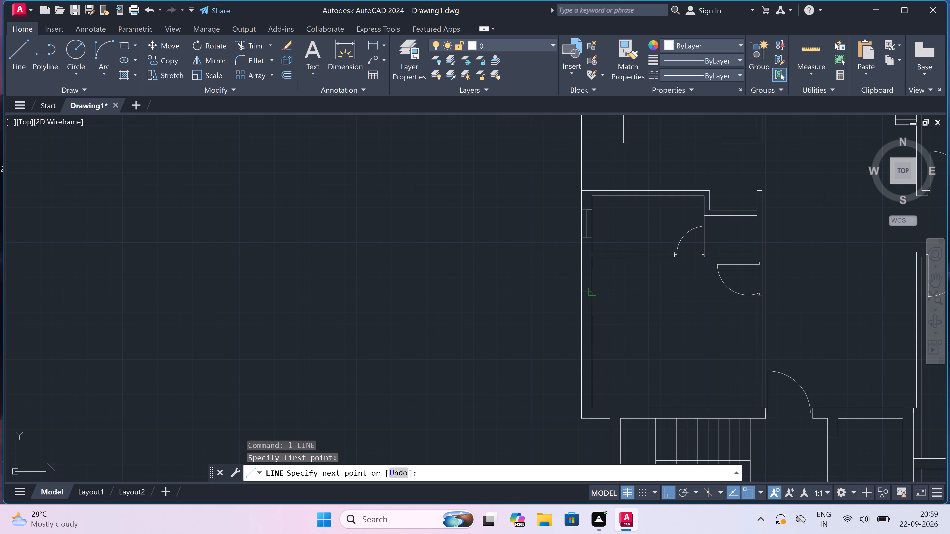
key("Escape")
Draw a 5' window in the left exterior wall of the room directly above the staircase, with end lines and a mid-wall line.
key("space")
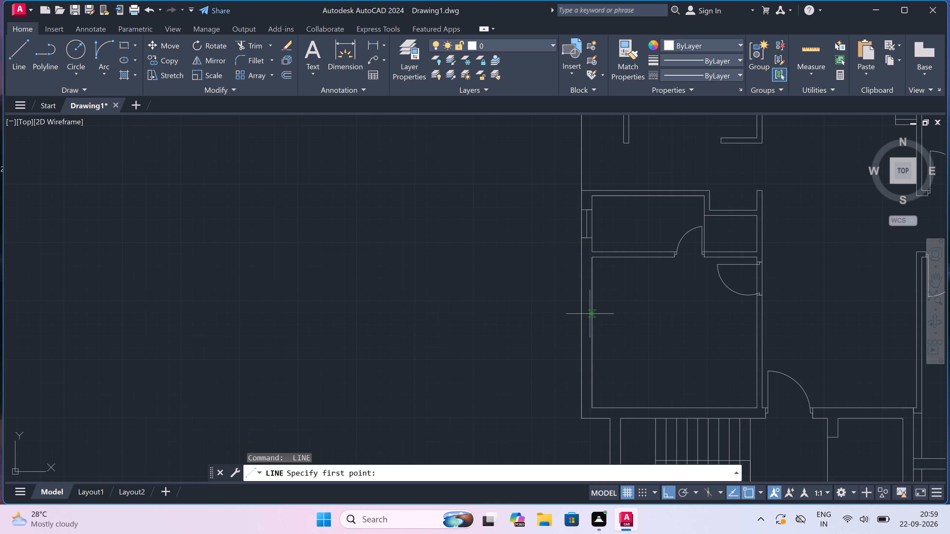
left_click(582, 310)
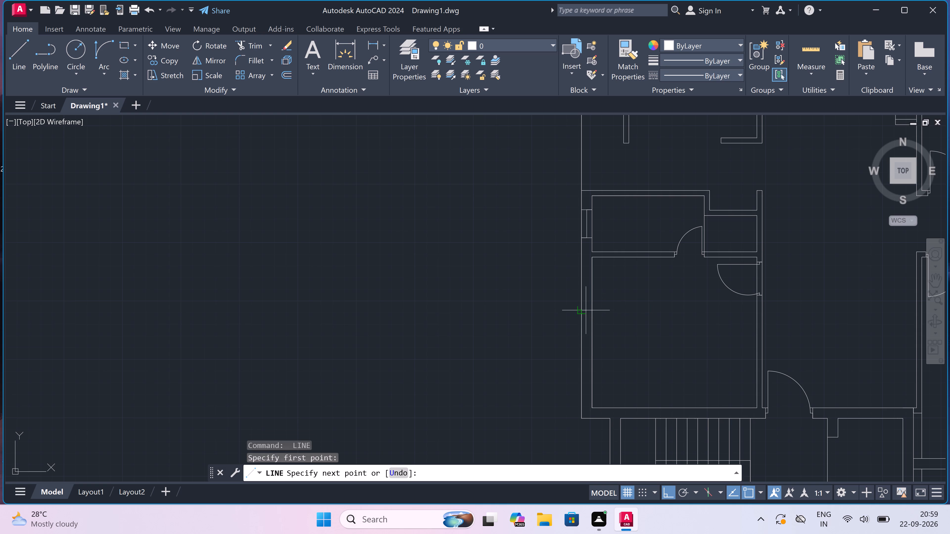
left_click(595, 310)
scroll(582, 313, "up", 2)
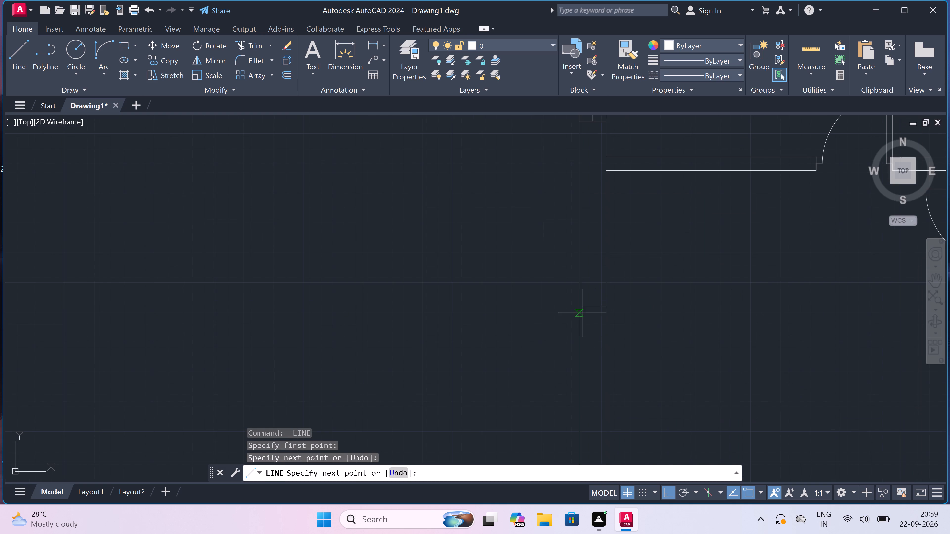
left_click_drag(593, 305, 596, 314)
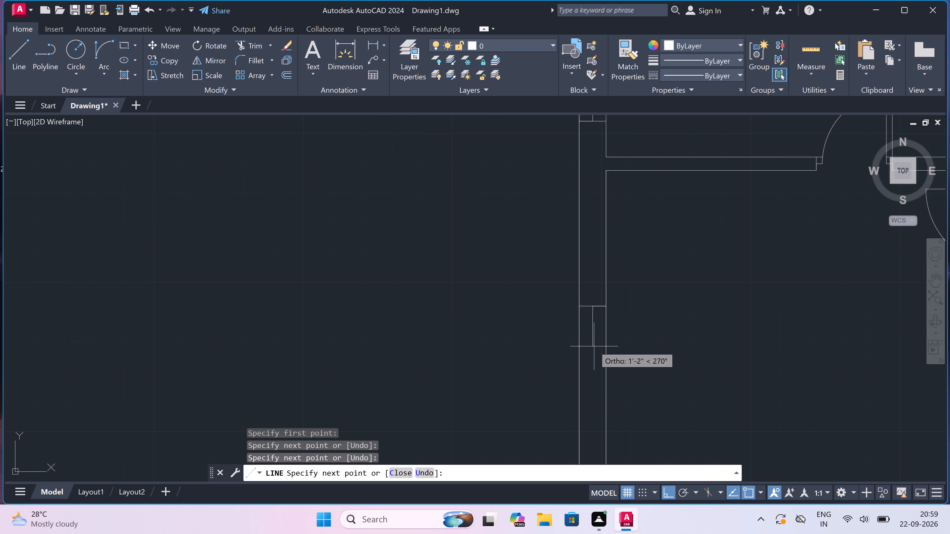
type("5'")
key("space")
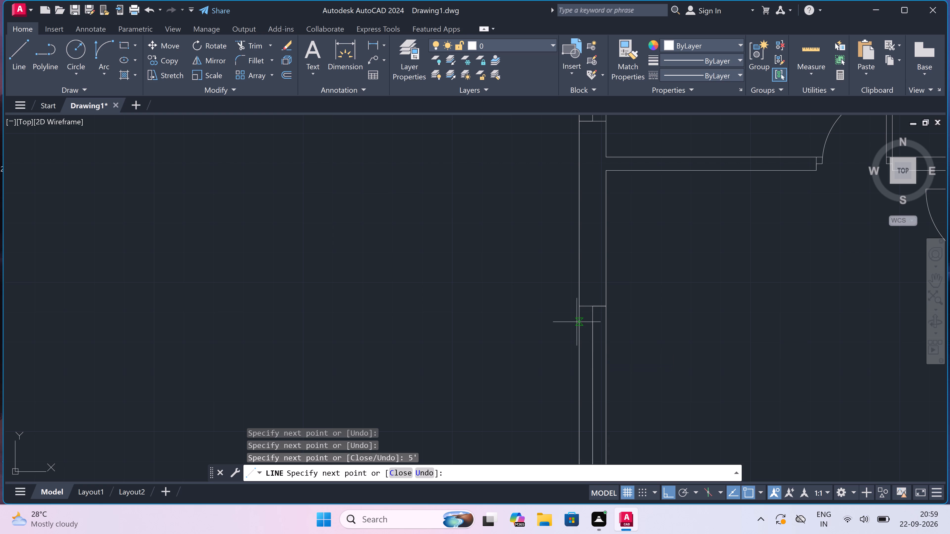
scroll(583, 310, "down", 5)
scroll(584, 337, "up", 4)
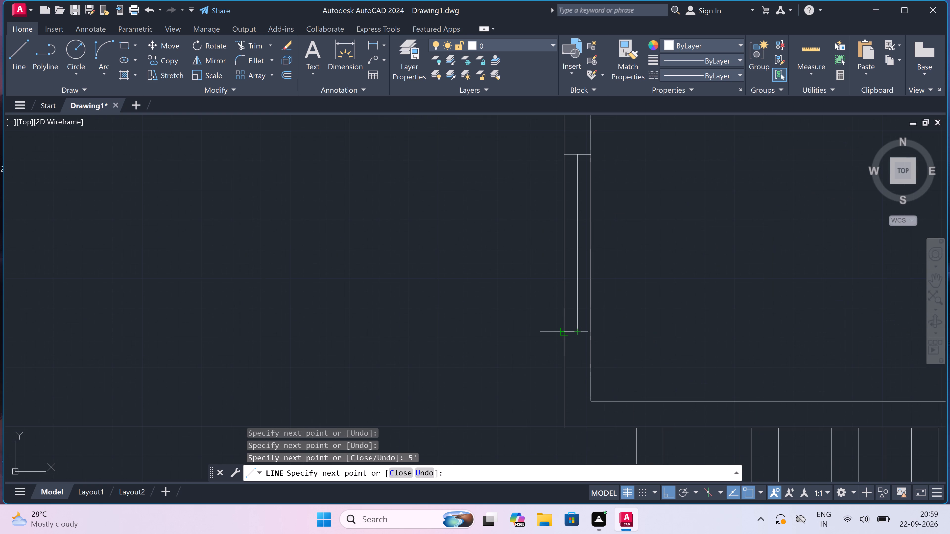
left_click(563, 334)
left_click(592, 331)
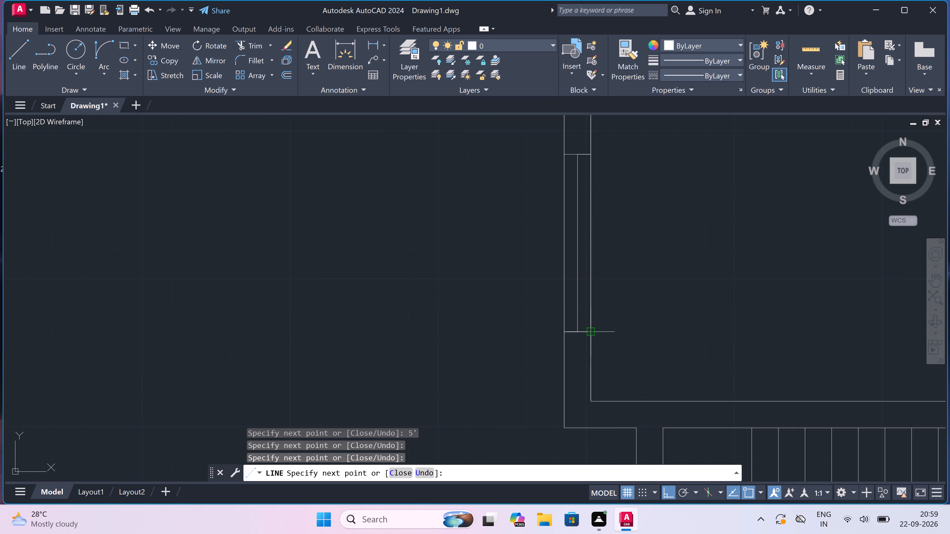
key("Escape")
Draw a 5' window in the right exterior wall of the plan's top-right room, with end lines and a mid-wall line.
scroll(508, 315, "down", 5)
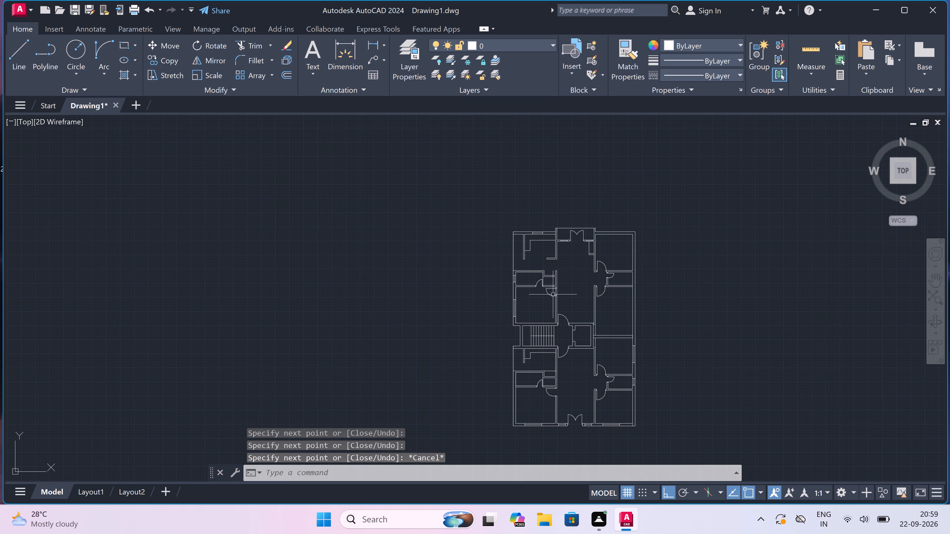
scroll(648, 305, "up", 3)
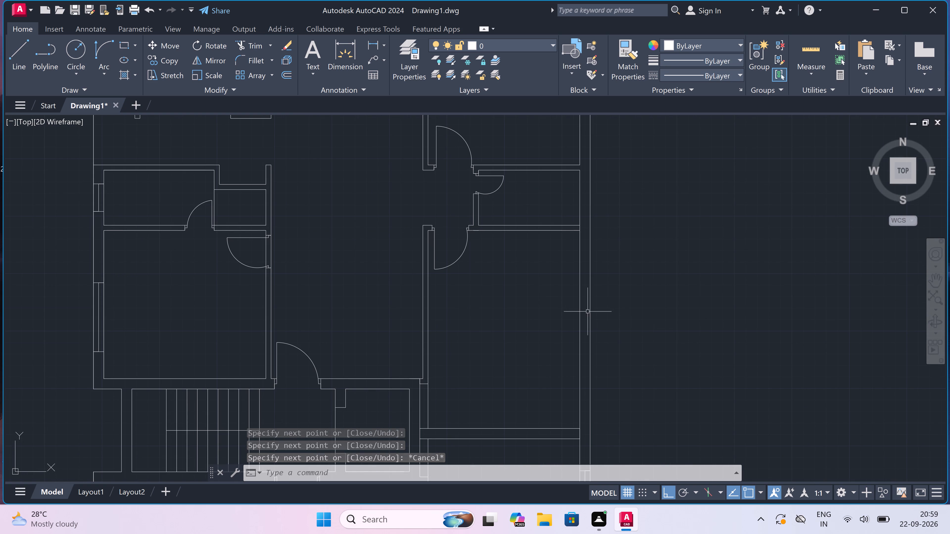
key("space")
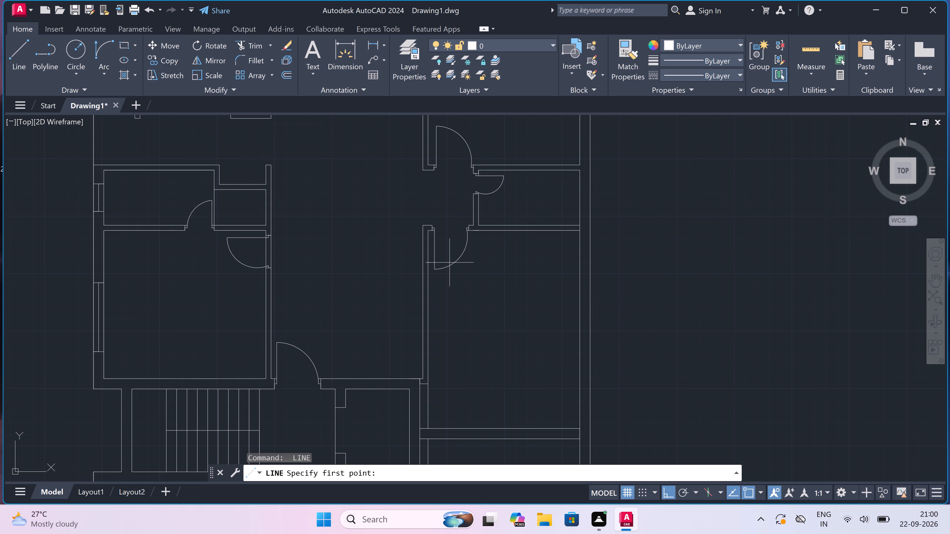
scroll(468, 267, "down", 3)
scroll(504, 228, "up", 3)
scroll(505, 228, "down", 4)
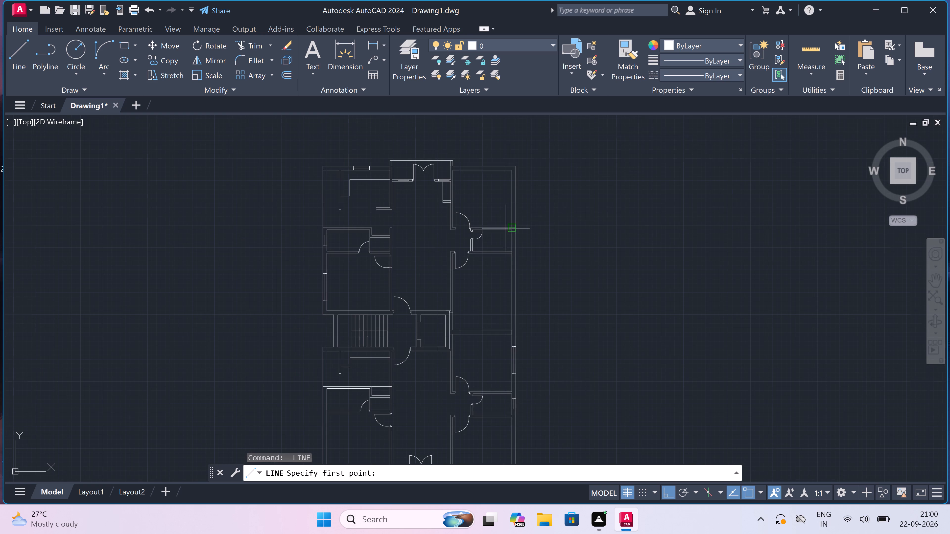
scroll(497, 160, "up", 2)
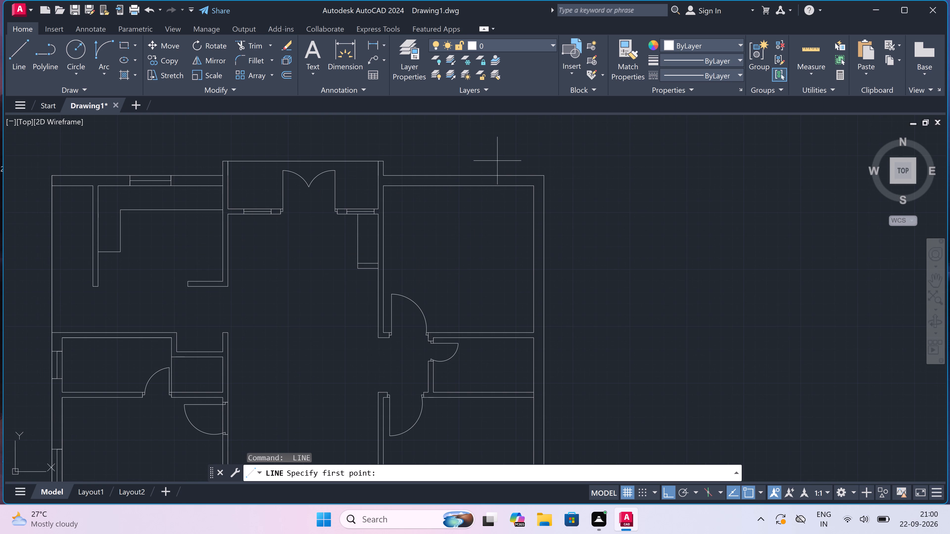
left_click(542, 223)
left_click(530, 222)
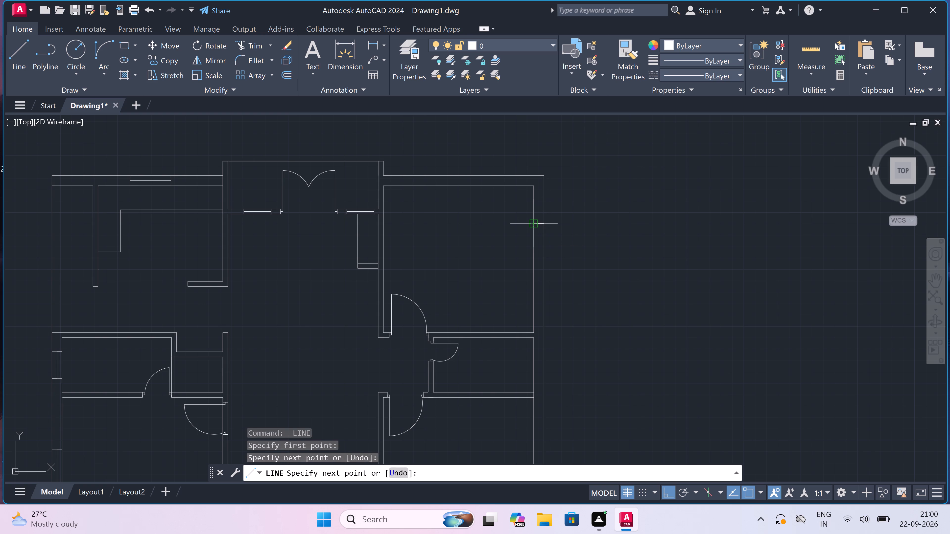
scroll(535, 222, "up", 2)
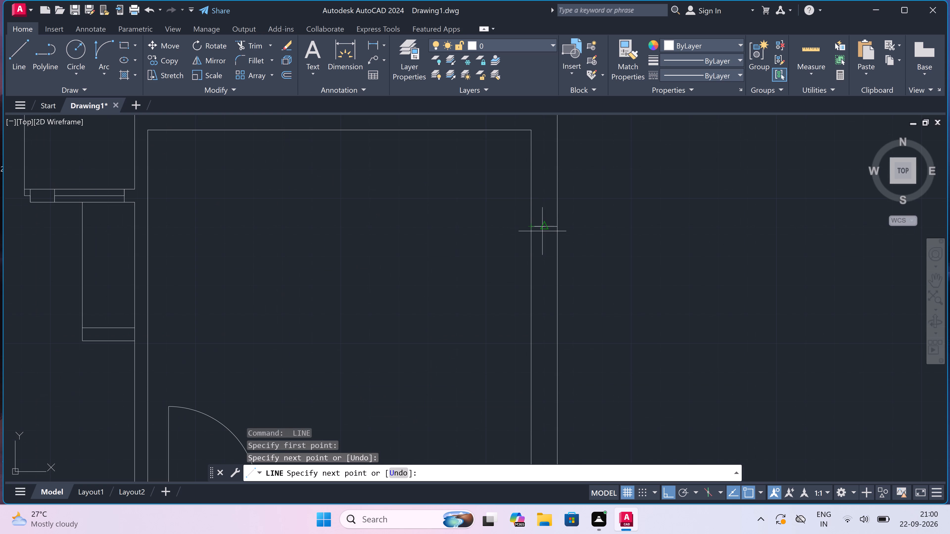
left_click_drag(543, 228, 543, 236)
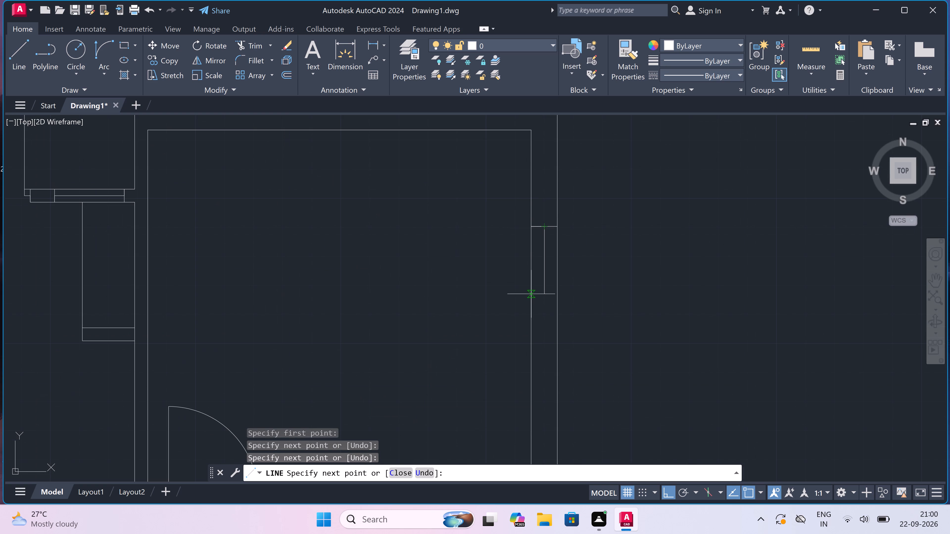
key("5")
type("'")
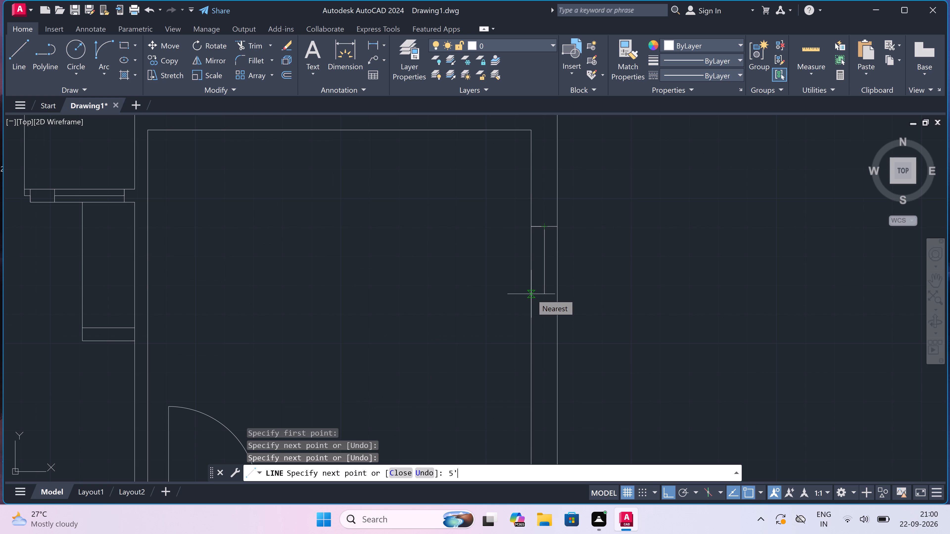
key("space")
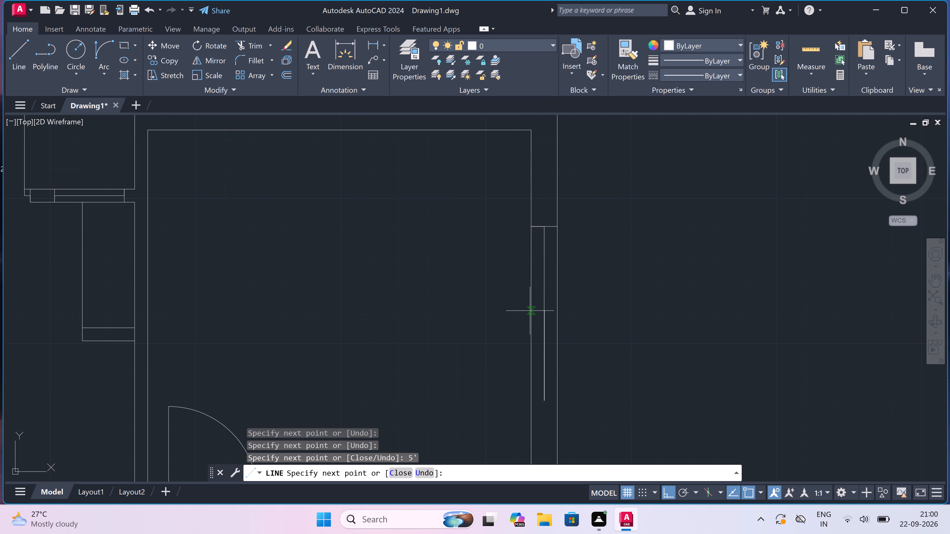
left_click(532, 398)
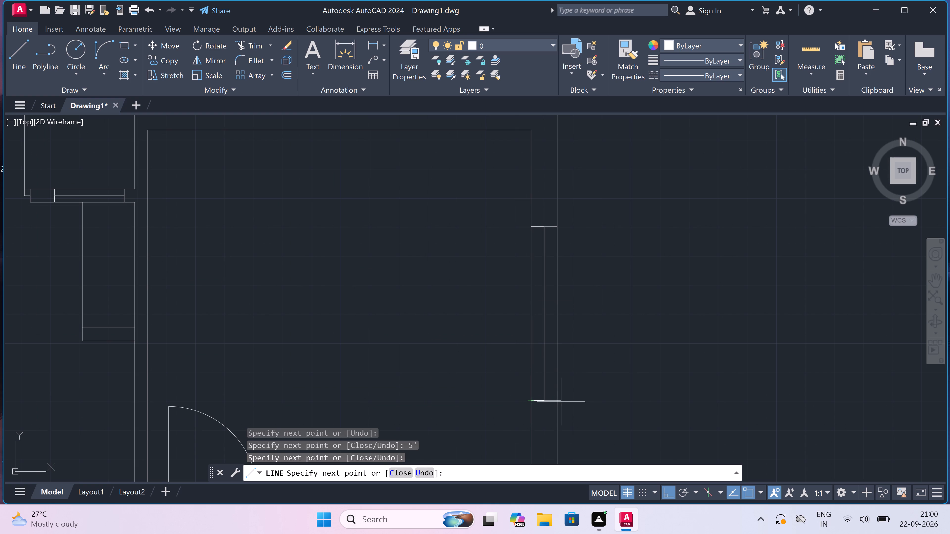
left_click(560, 401)
key("Escape")
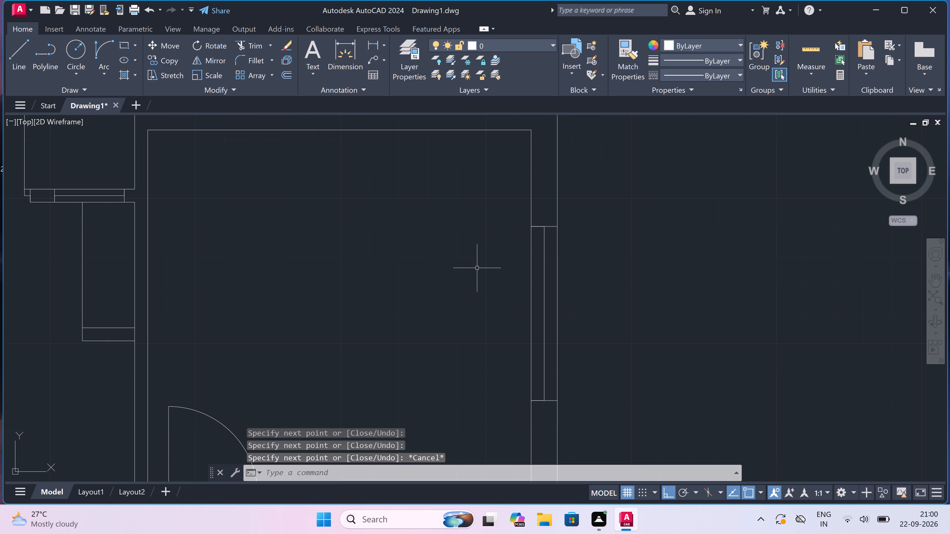
Draw a 2' window in the right exterior wall of the small room below the top-right room, with end lines and a mid-wall line.
scroll(577, 169, "down", 2)
scroll(539, 170, "down", 3)
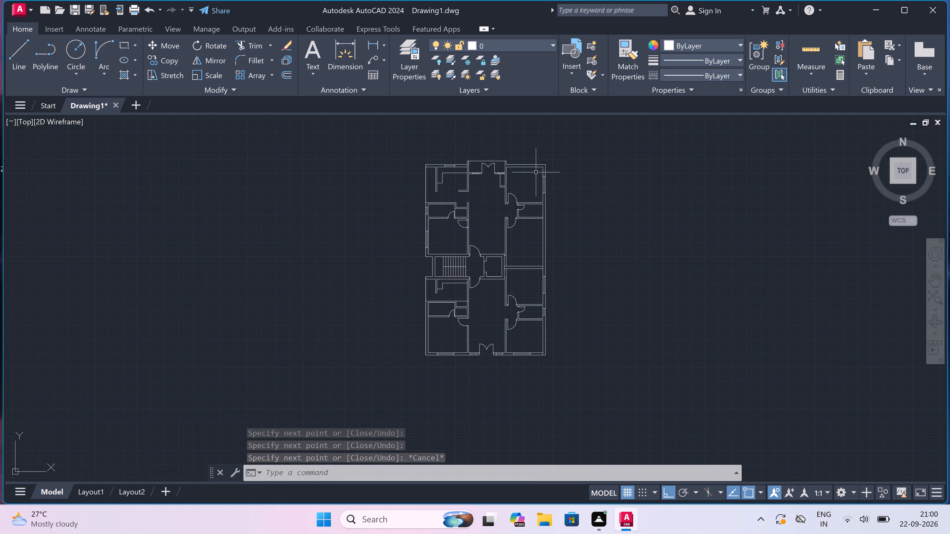
scroll(551, 204, "up", 2)
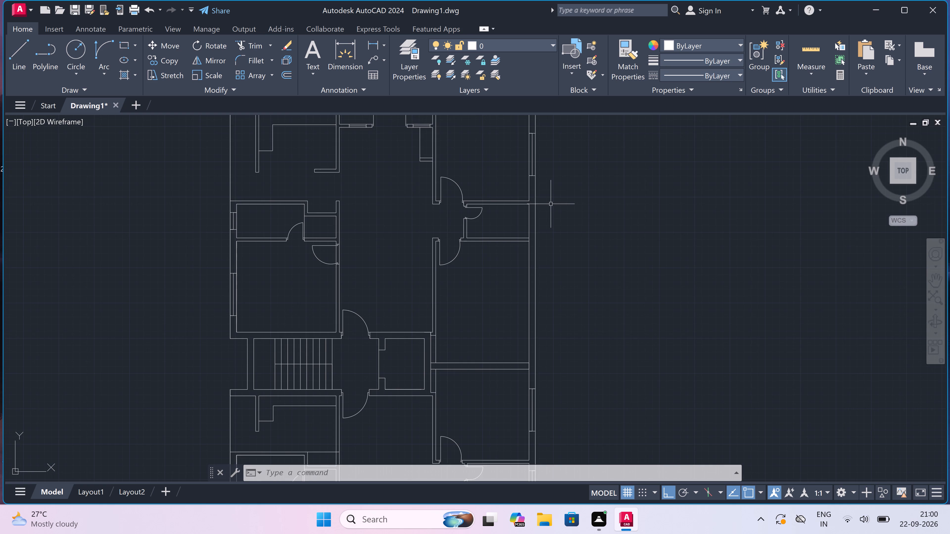
scroll(531, 207, "up", 3)
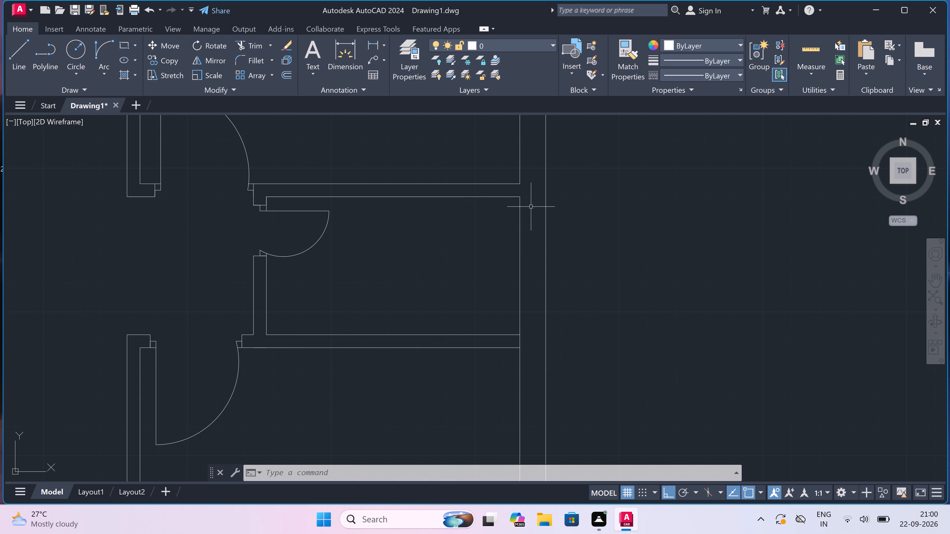
key("space")
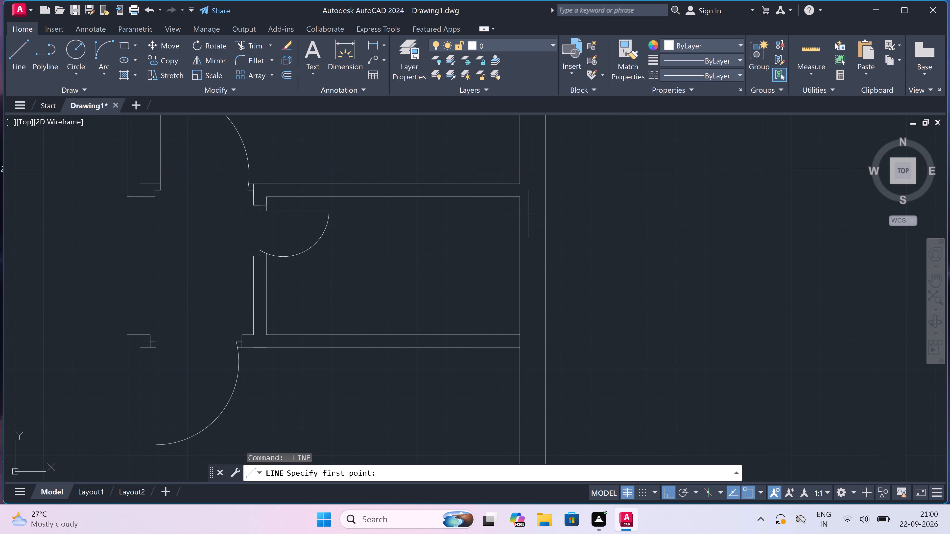
left_click(523, 225)
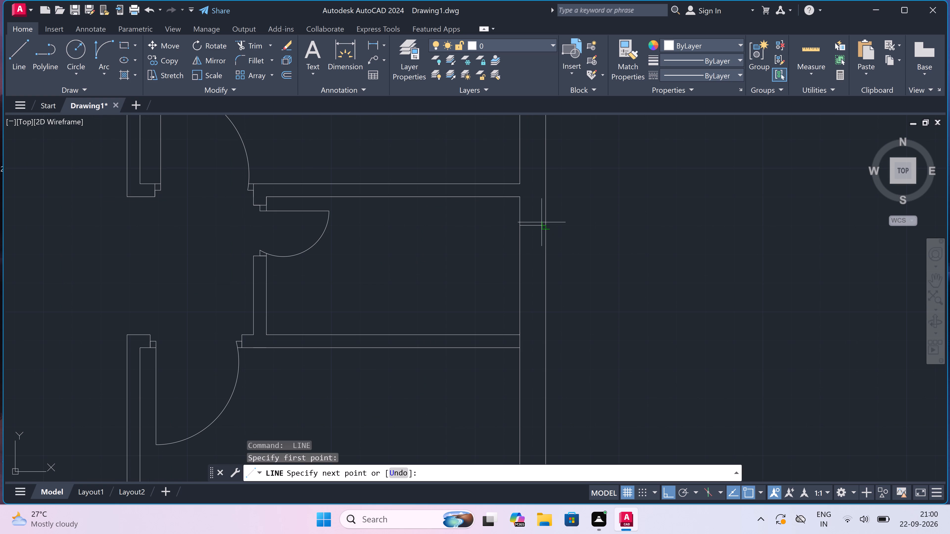
left_click(546, 225)
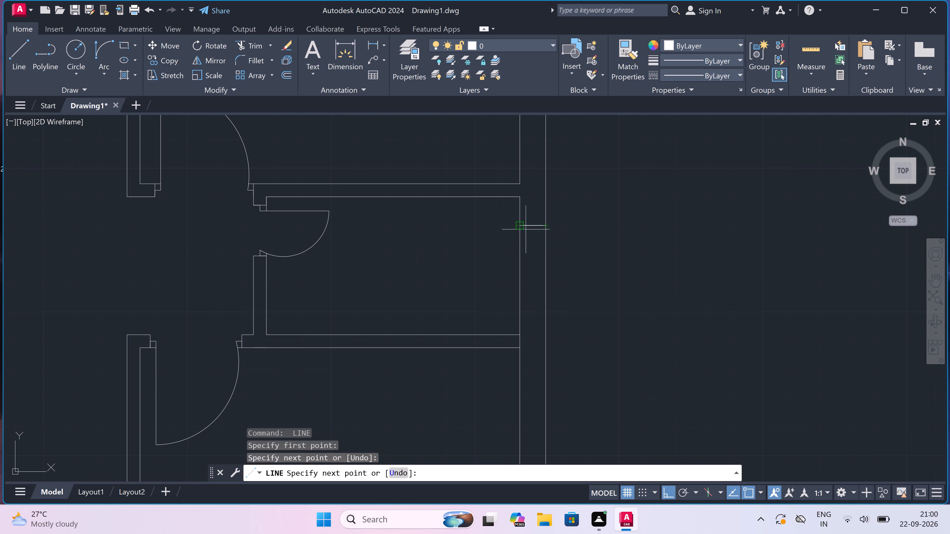
left_click(529, 227)
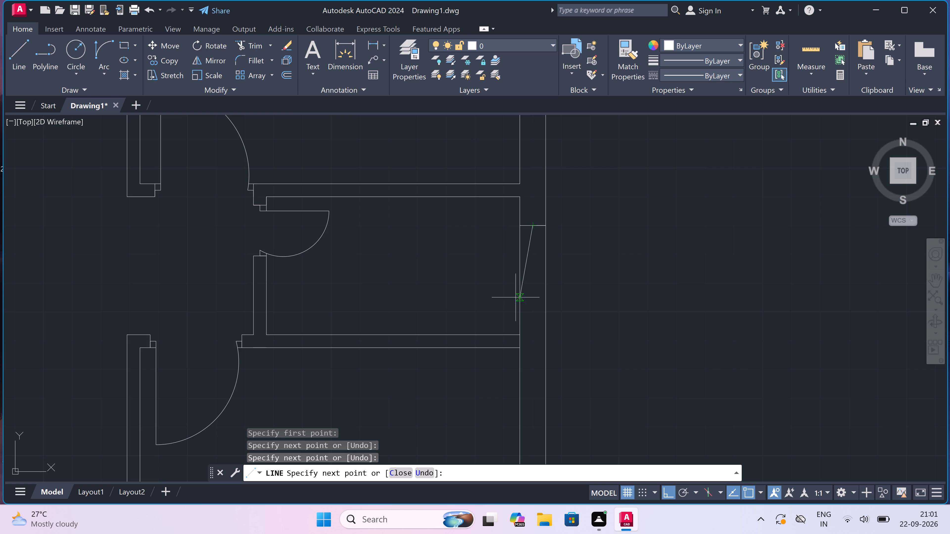
key("2")
type("'")
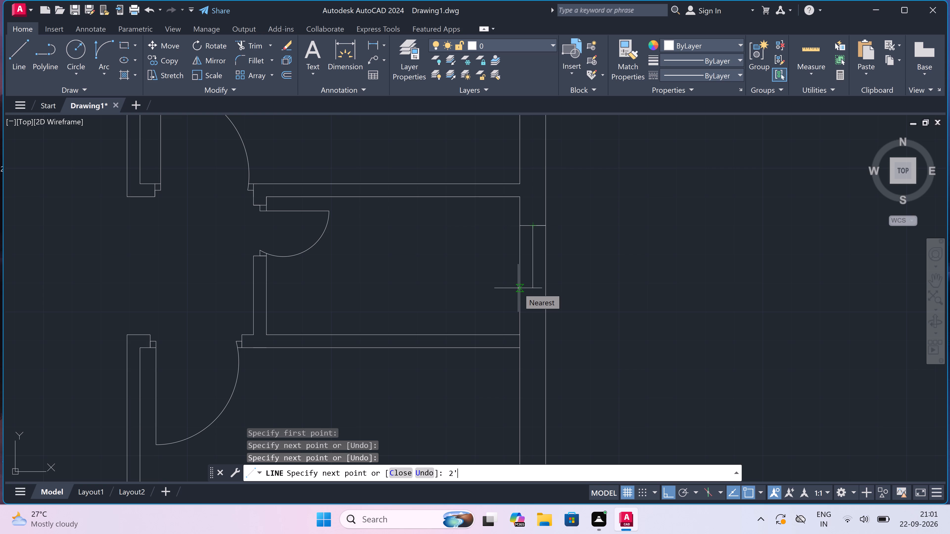
key("space")
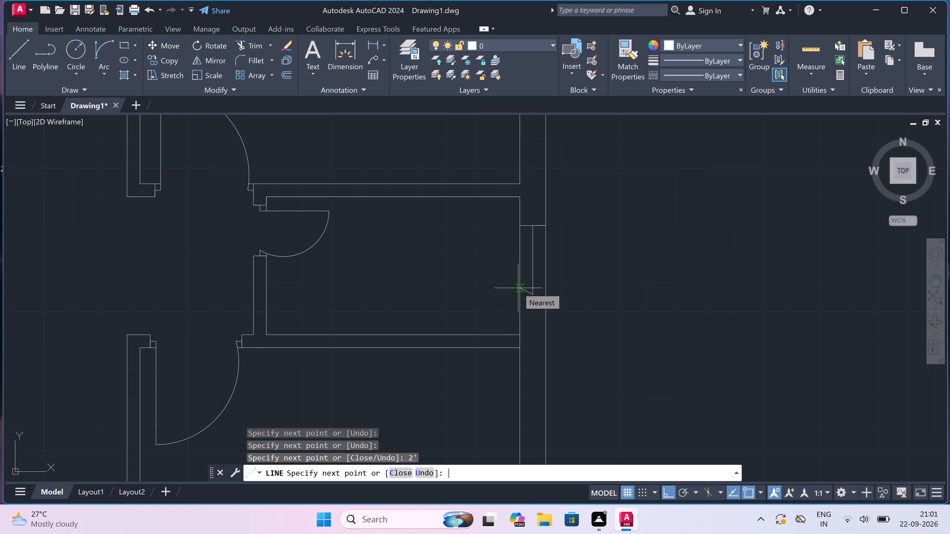
left_click(521, 293)
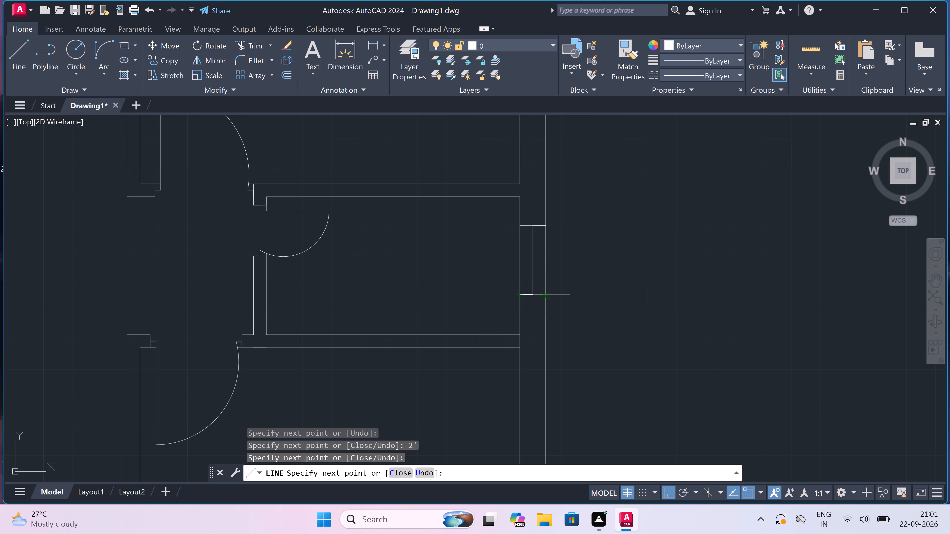
left_click(542, 293)
key("Escape")
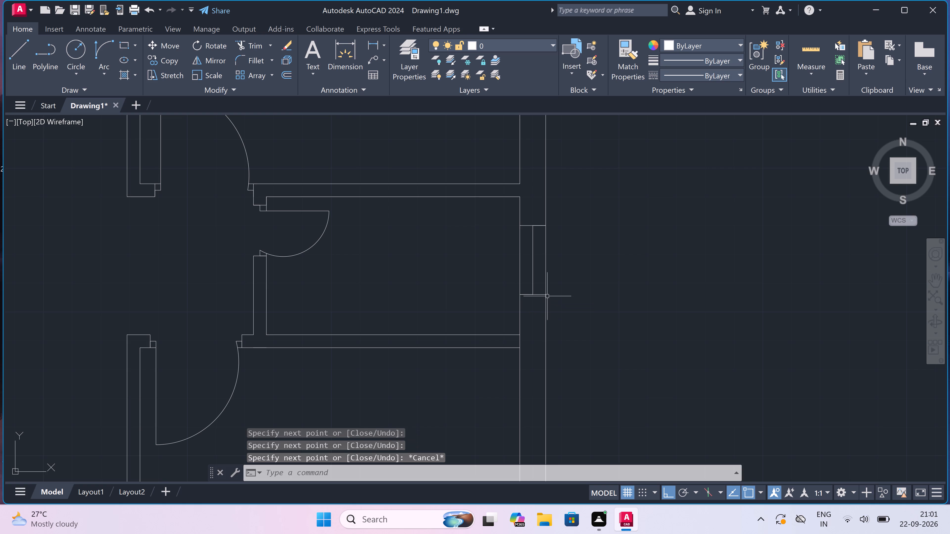
Trim the right exterior wall's inner line where the partition below that small room meets it.
type("tr")
key("space")
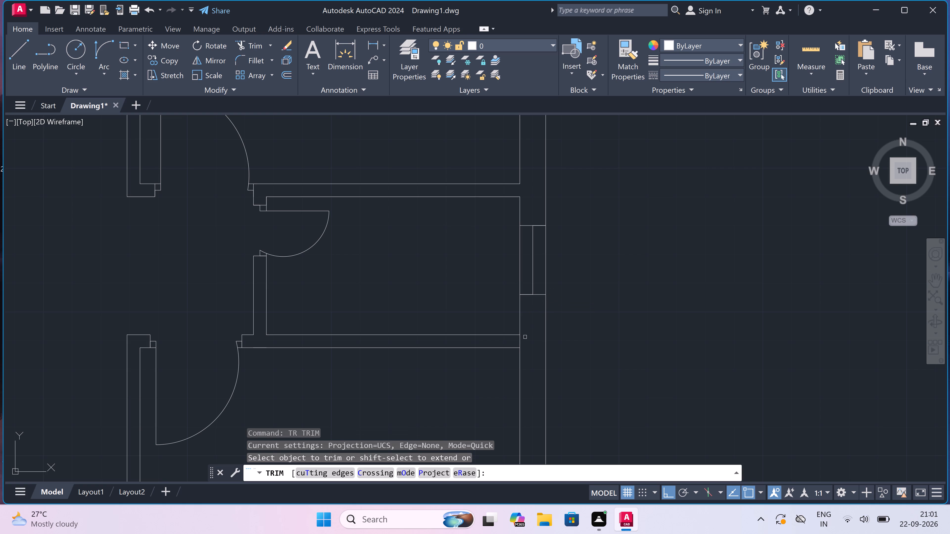
scroll(525, 337, "up", 1)
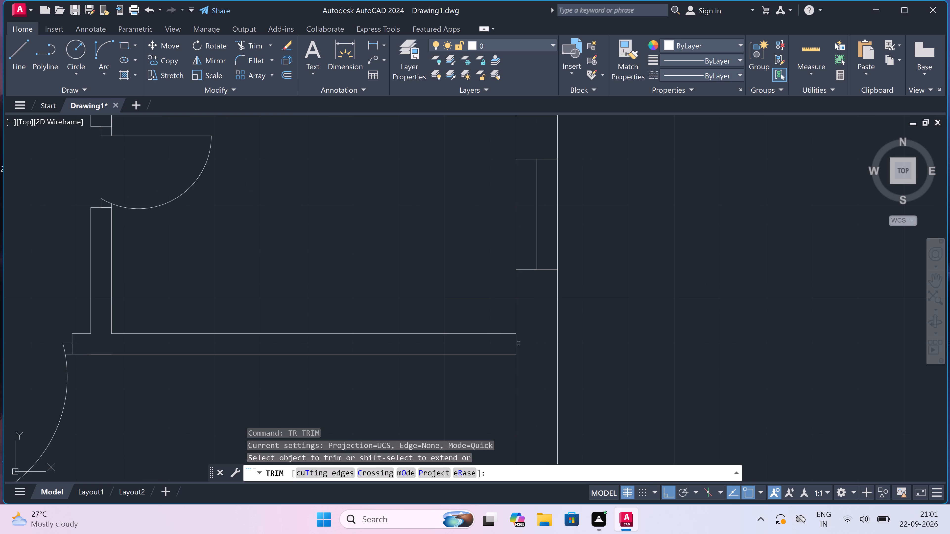
left_click(518, 343)
left_click(513, 343)
scroll(513, 342, "down", 2)
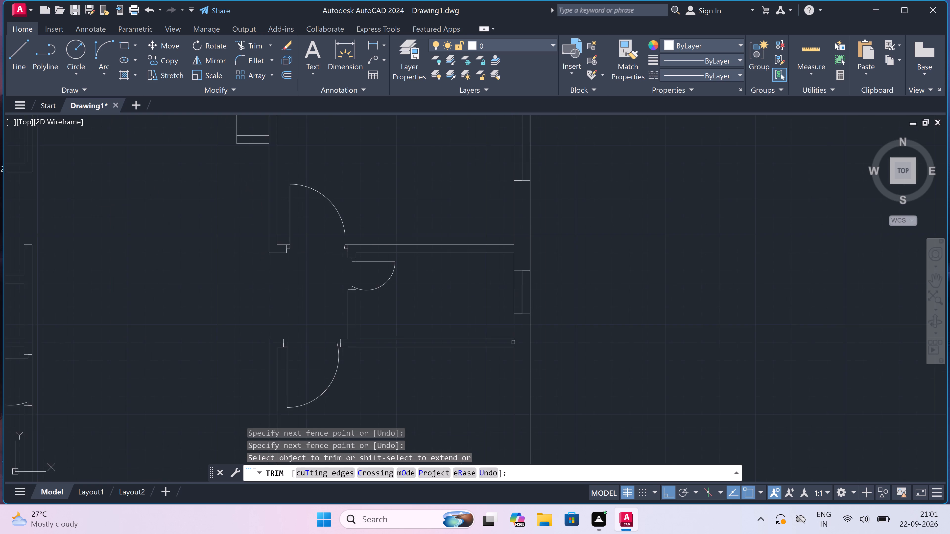
scroll(513, 342, "down", 1)
scroll(502, 269, "down", 2)
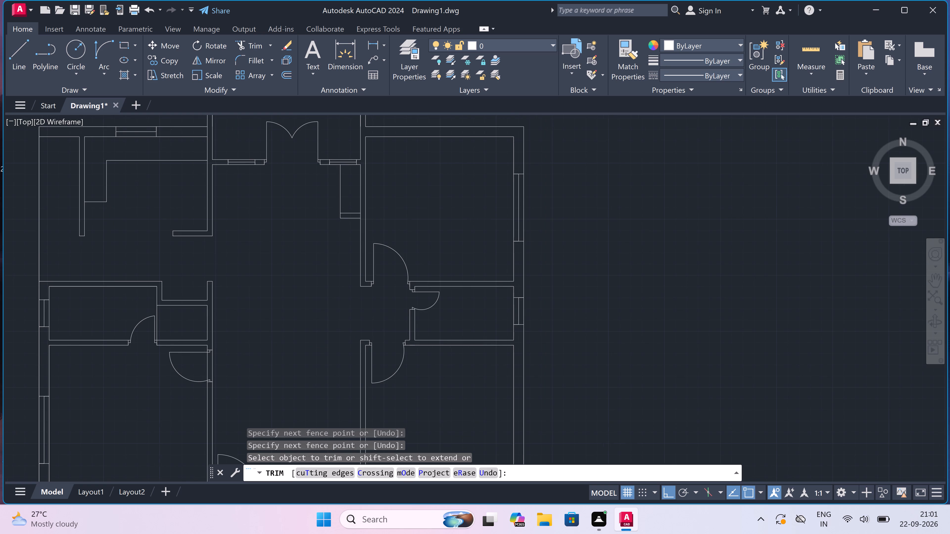
scroll(501, 271, "down", 1)
scroll(479, 330, "up", 1)
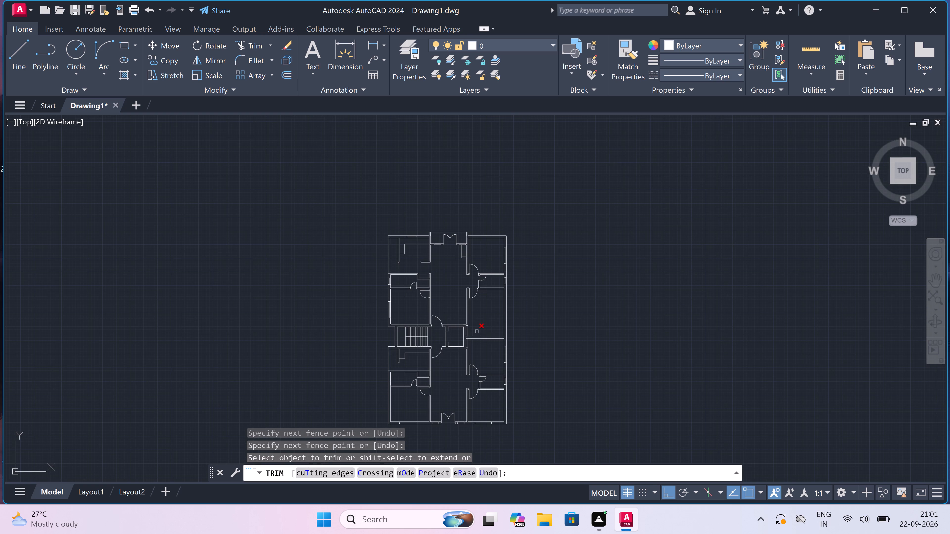
scroll(479, 330, "up", 2)
scroll(479, 330, "down", 2)
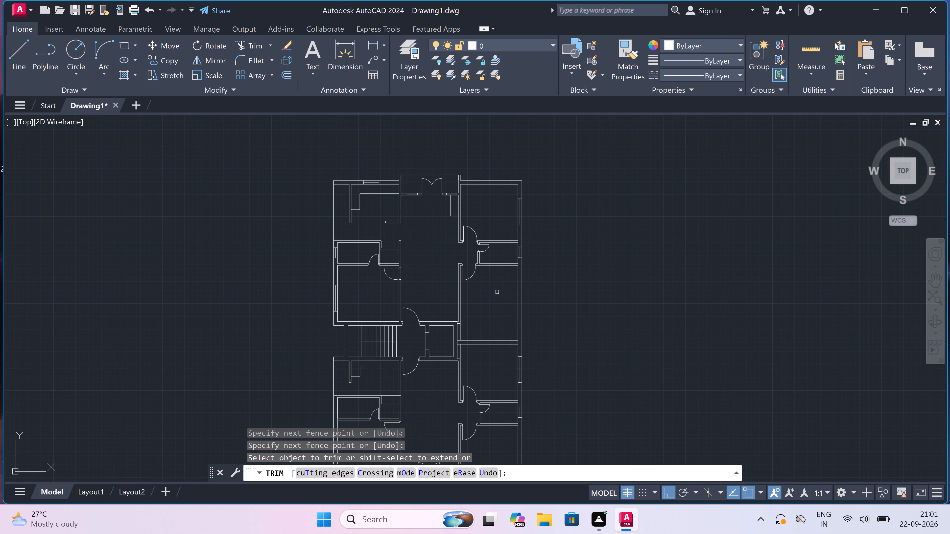
scroll(498, 292, "up", 3)
scroll(498, 292, "down", 1)
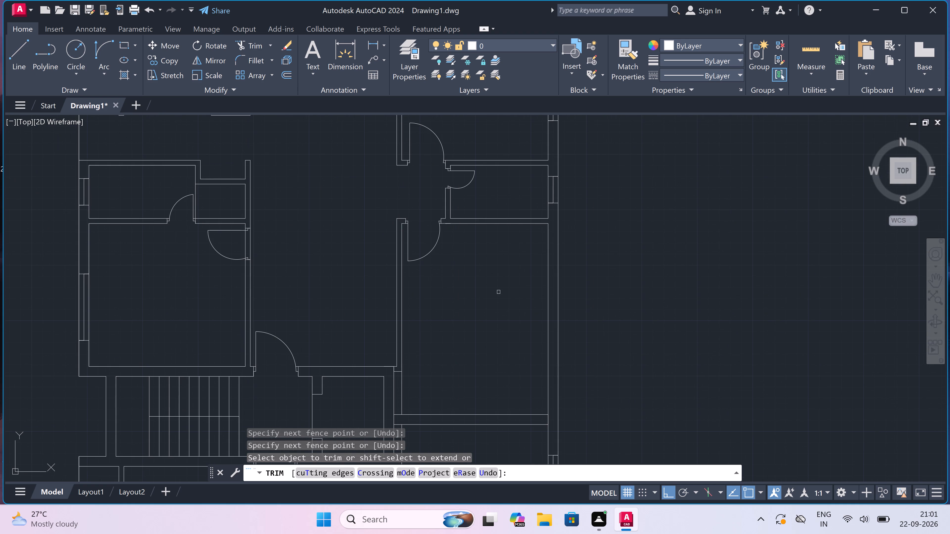
key("Escape")
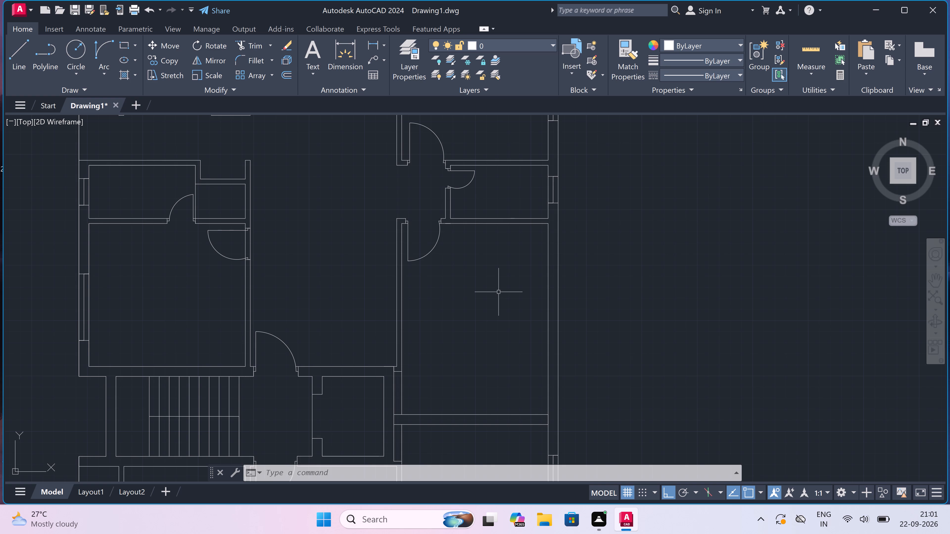
Draw a 2' window in the left exterior wall of the small door-side room below the staircase and kitchen, with end lines and a mid-wall line.
scroll(499, 292, "down", 1)
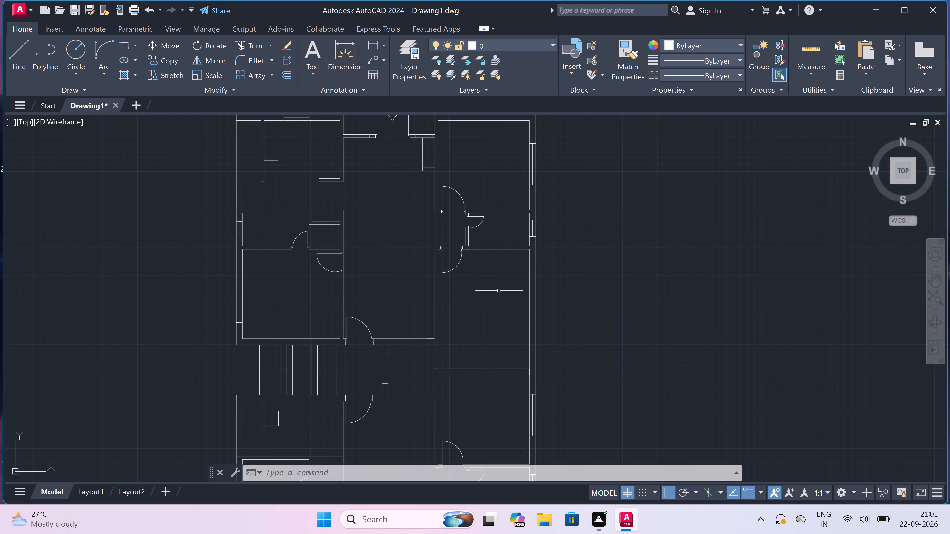
scroll(499, 291, "down", 1)
scroll(499, 291, "up", 1)
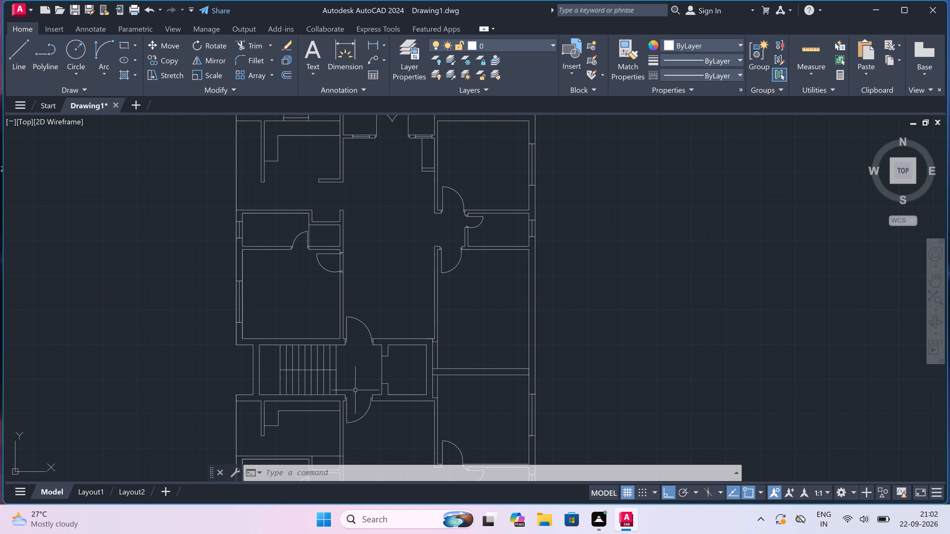
scroll(414, 303, "down", 5)
scroll(409, 338, "up", 4)
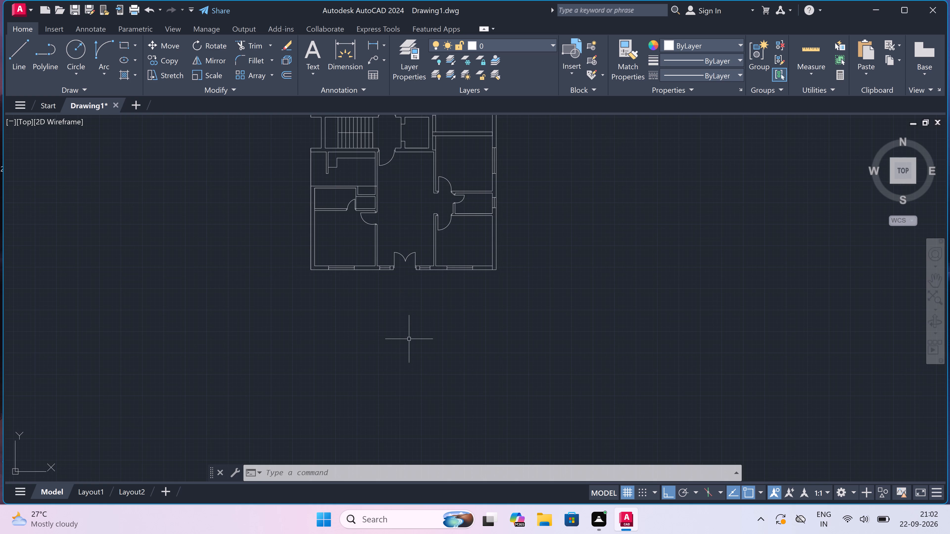
scroll(409, 339, "down", 2)
scroll(394, 284, "up", 4)
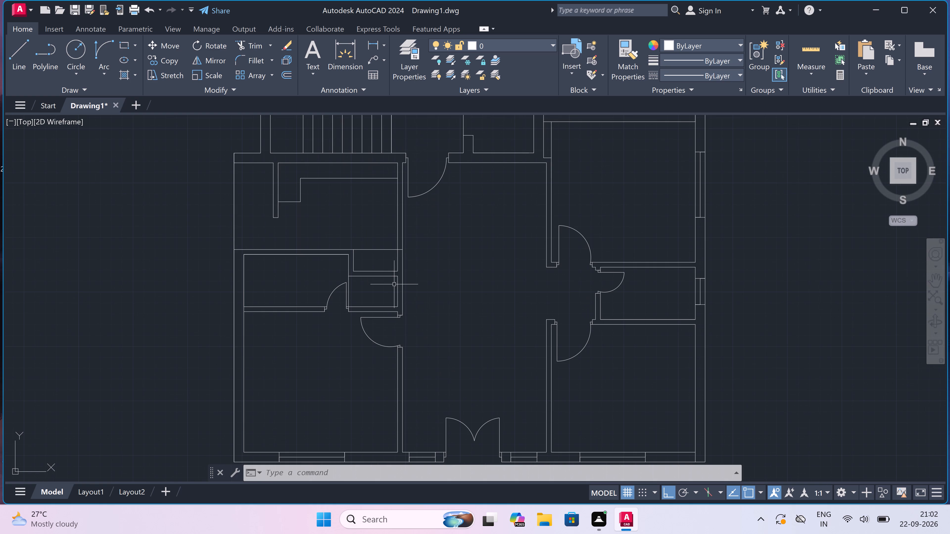
scroll(394, 284, "down", 1)
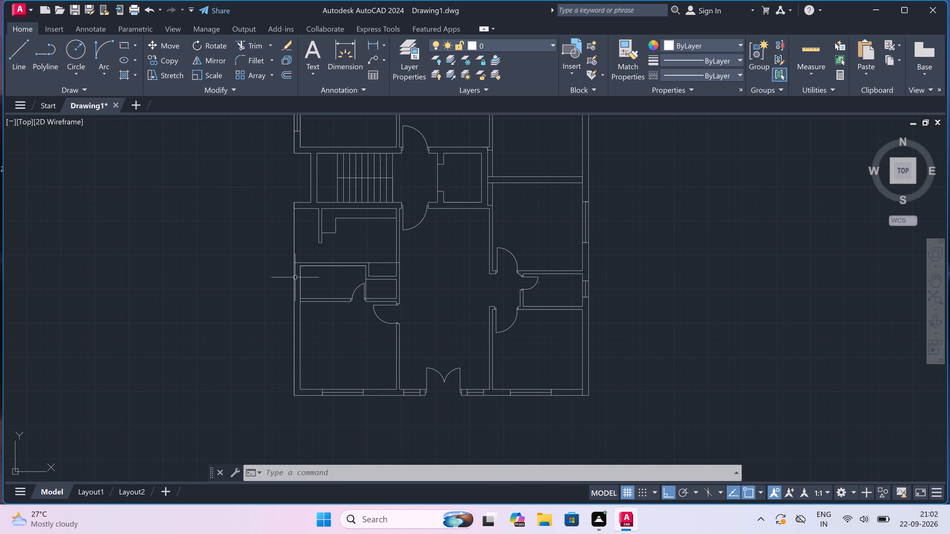
scroll(287, 272, "up", 3)
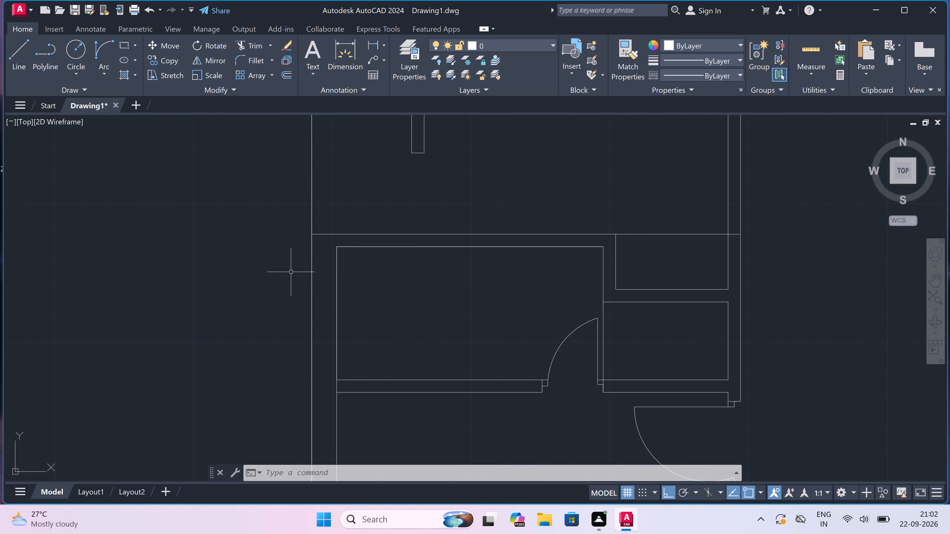
type("l")
key("space")
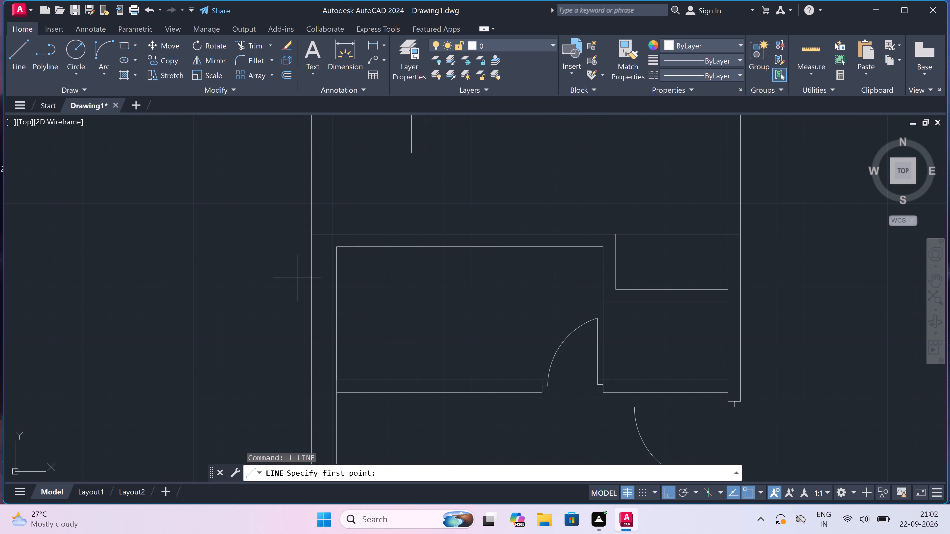
left_click(309, 272)
left_click(333, 270)
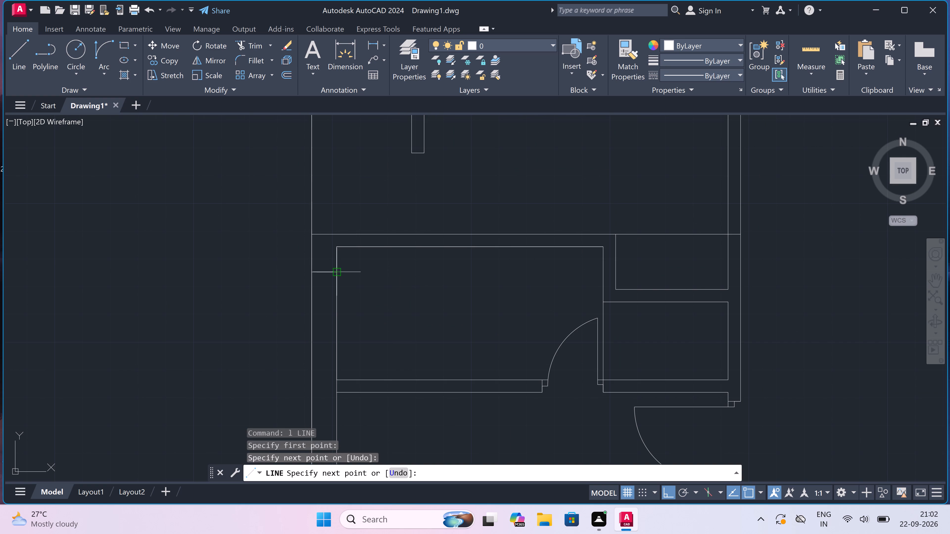
left_click(322, 270)
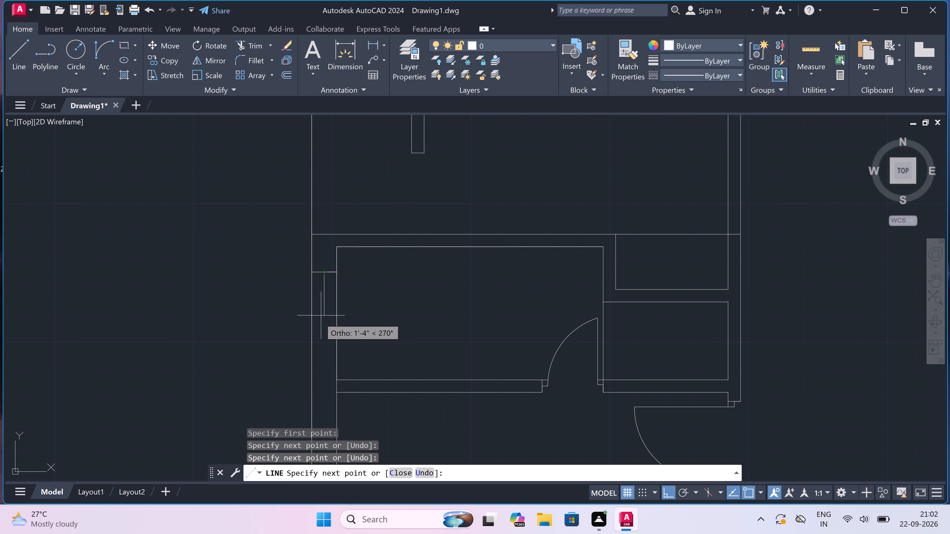
type("2'")
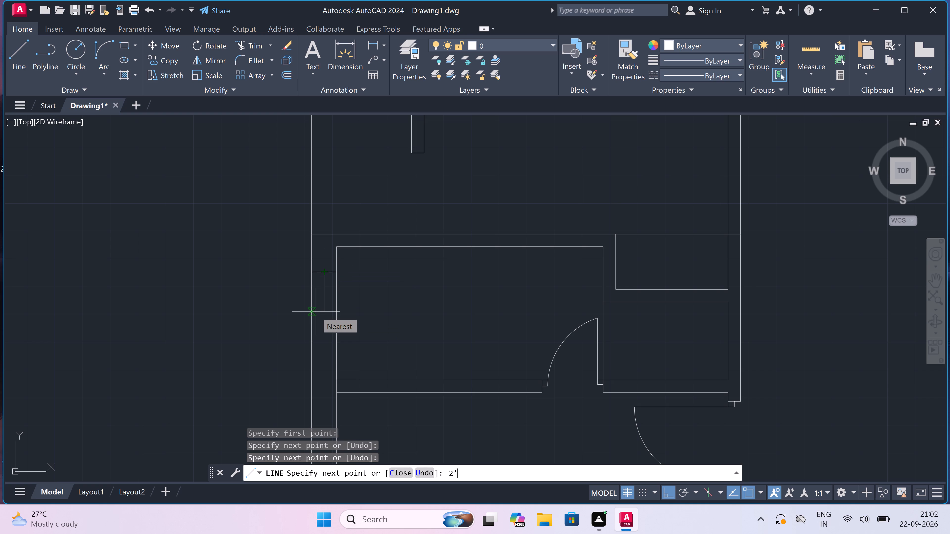
key("space")
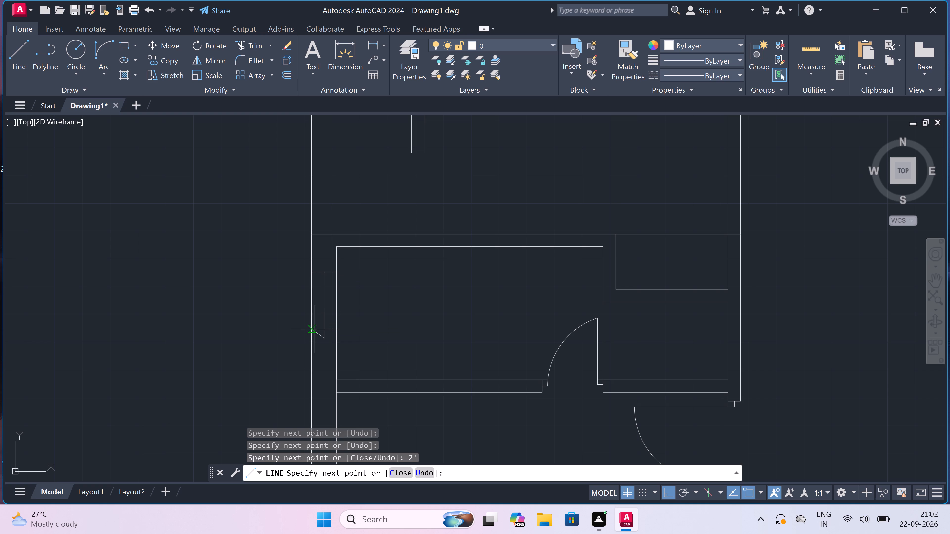
left_click(312, 342)
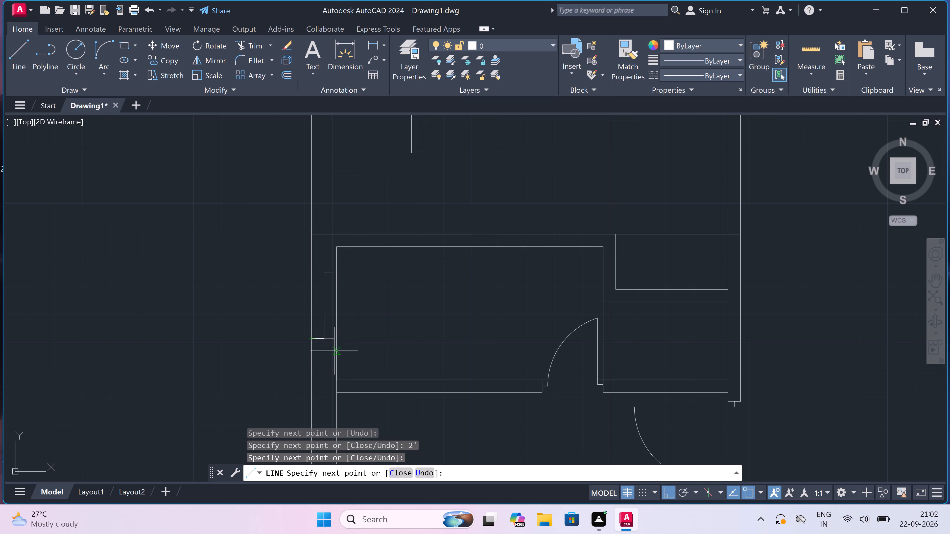
left_click(334, 341)
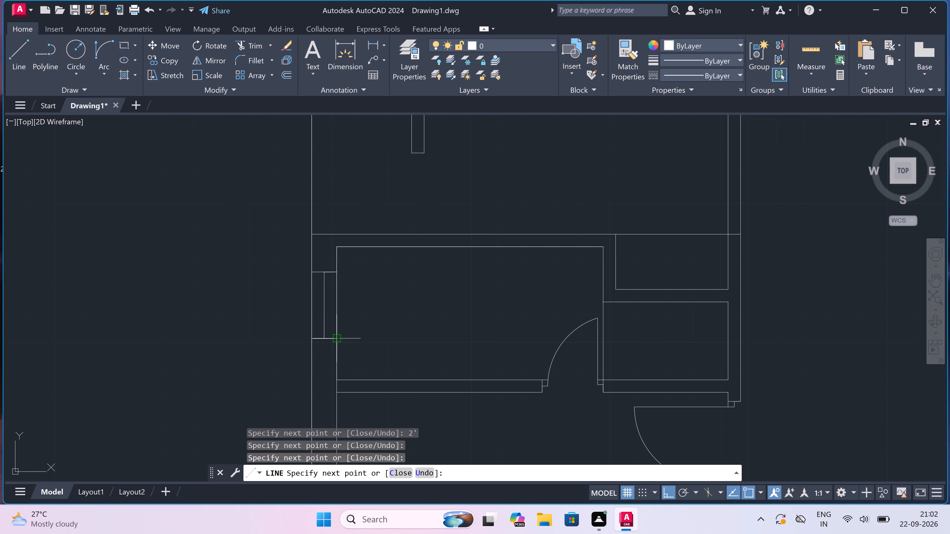
key("Escape")
scroll(341, 306, "down", 2)
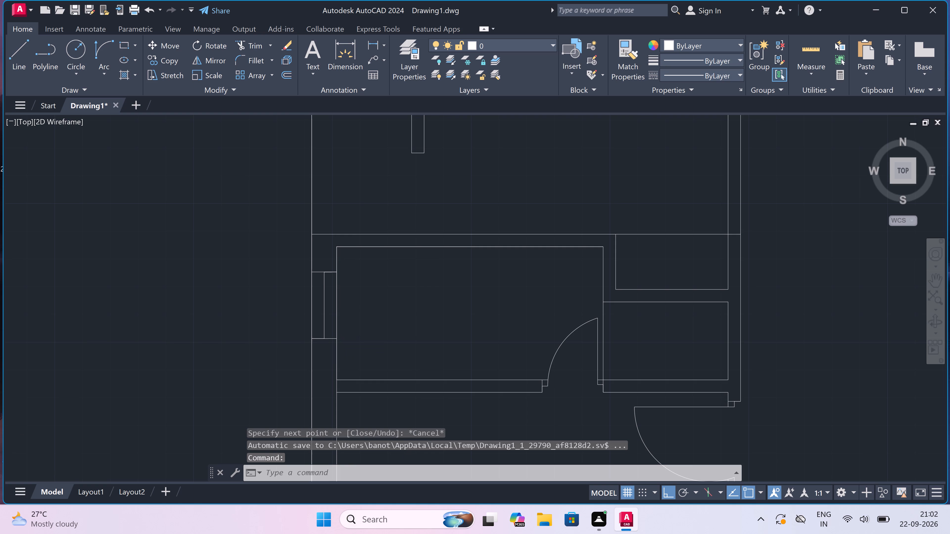
scroll(341, 306, "down", 2)
scroll(455, 320, "up", 2)
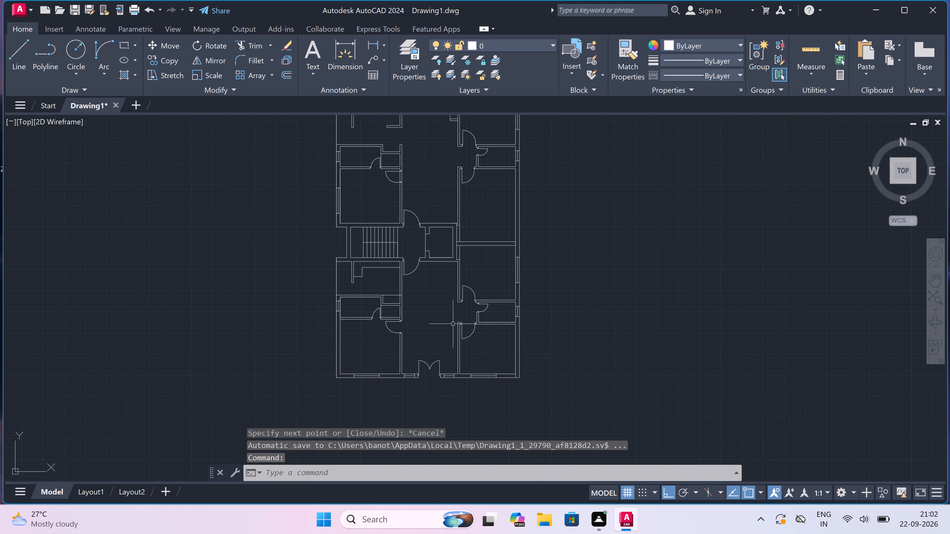
Draw a 3' window in the wall between the staircase and the kitchen below it, with end lines and a mid-wall line.
scroll(455, 320, "down", 2)
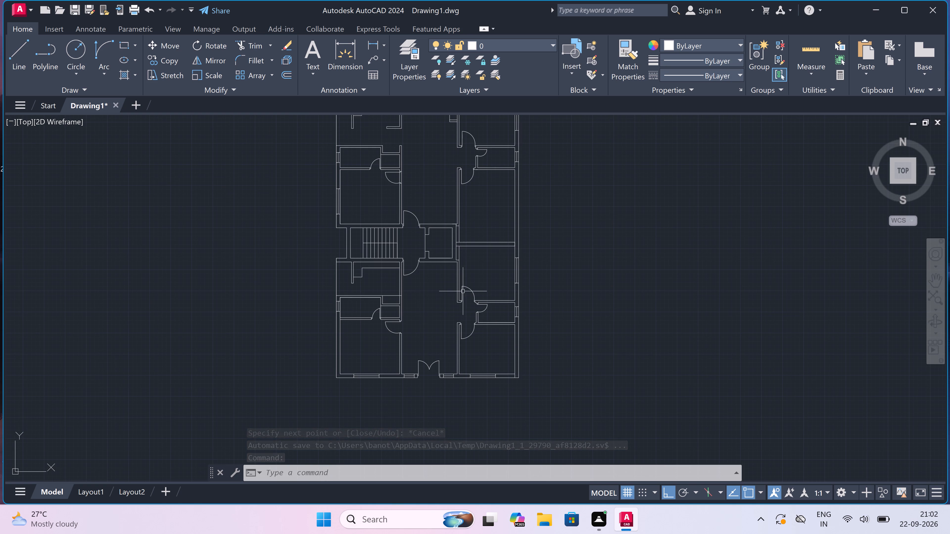
scroll(447, 296, "down", 1)
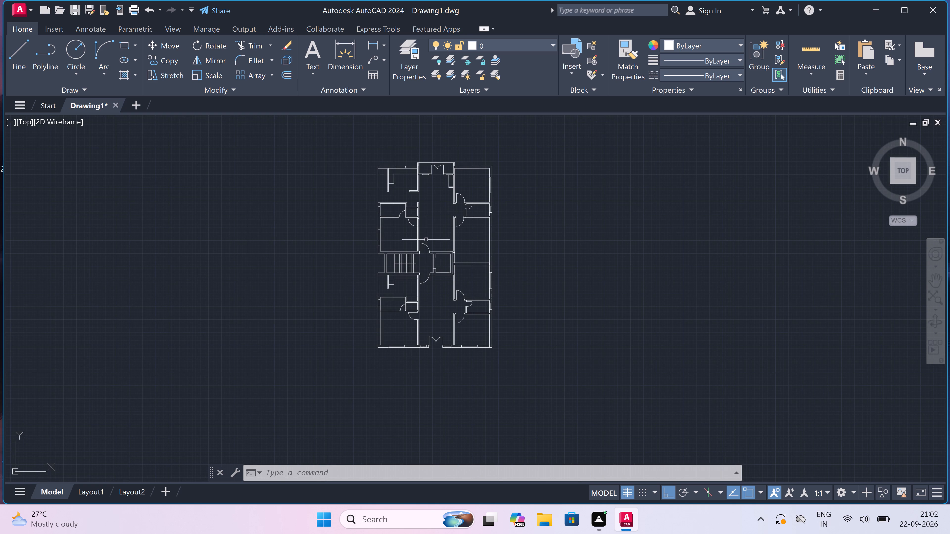
scroll(427, 231, "up", 1)
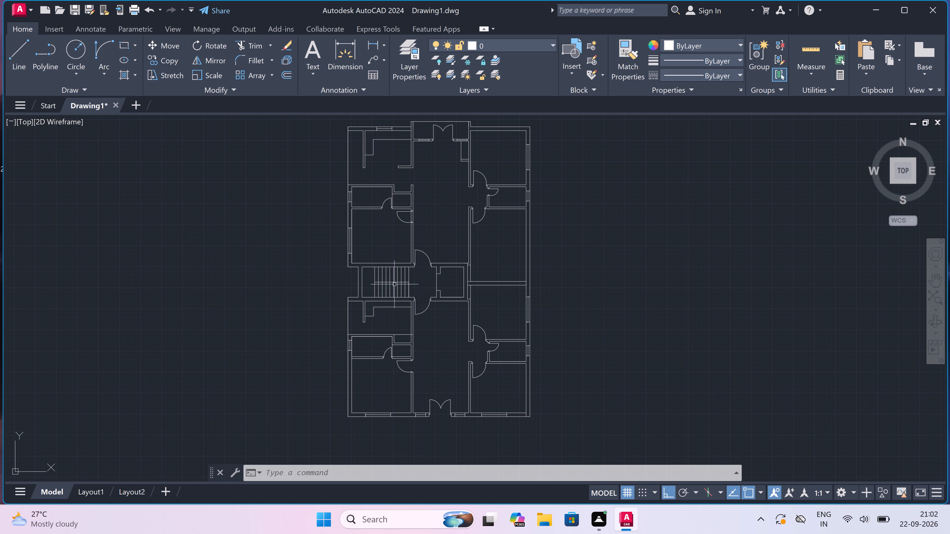
scroll(393, 287, "up", 2)
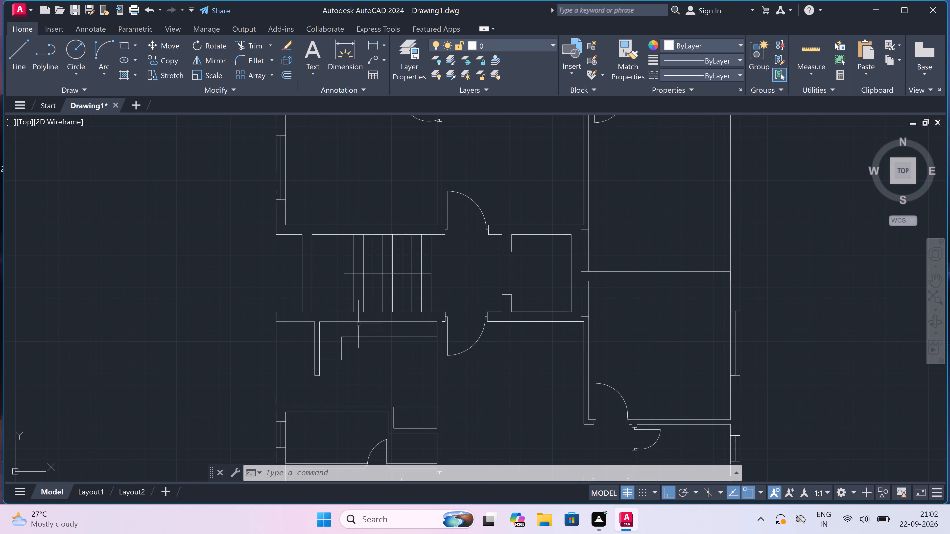
scroll(355, 325, "up", 3)
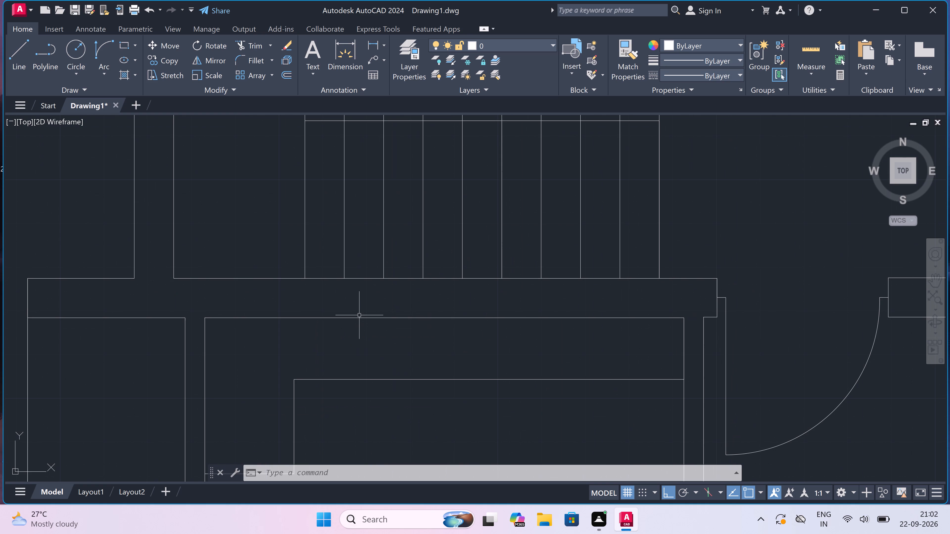
key("space")
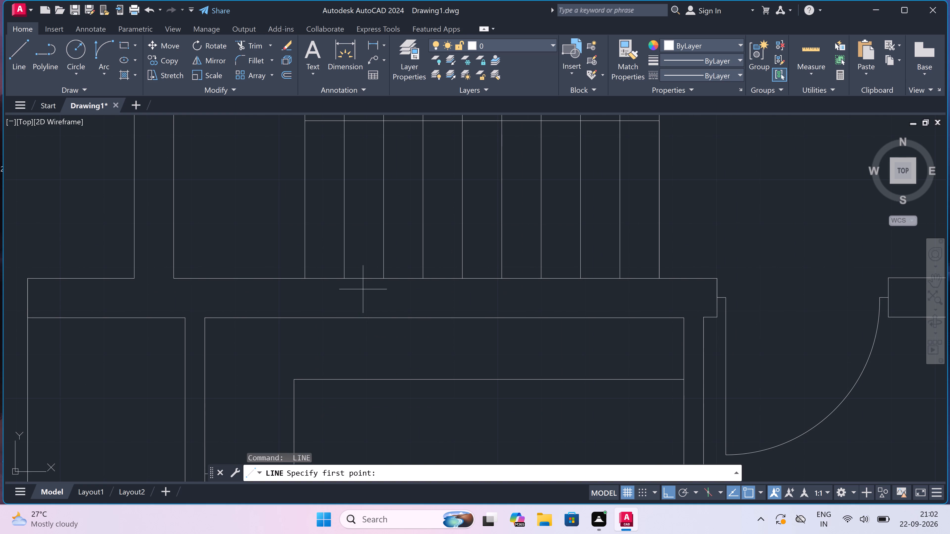
left_click_drag(365, 278, 365, 282)
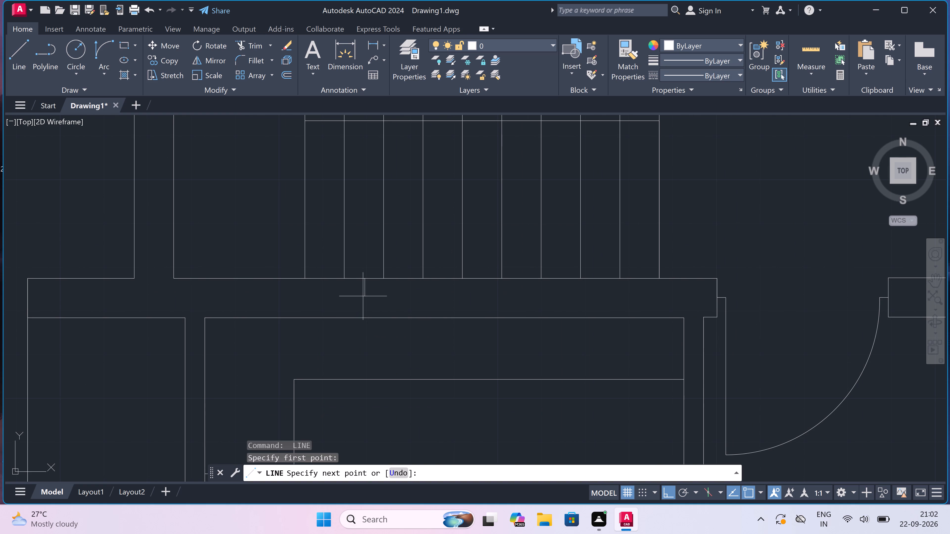
left_click(367, 319)
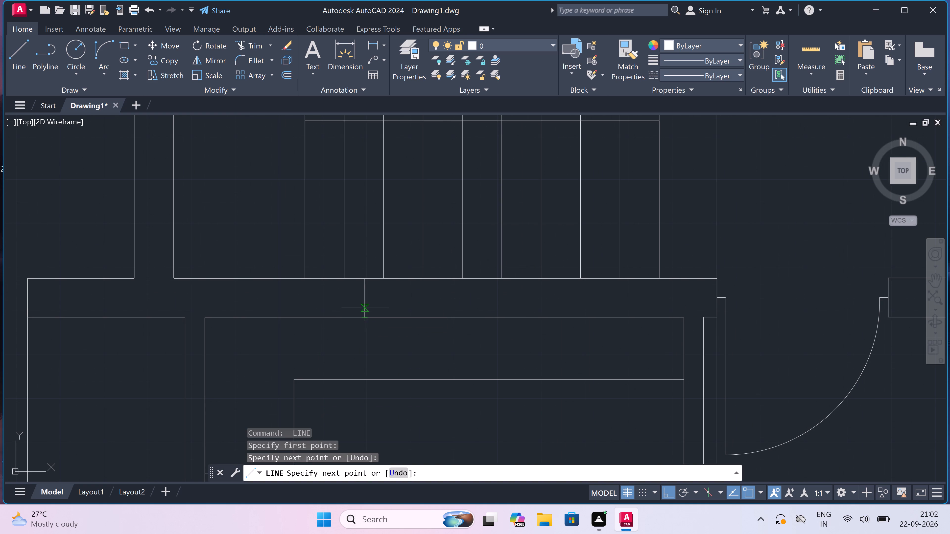
left_click(365, 300)
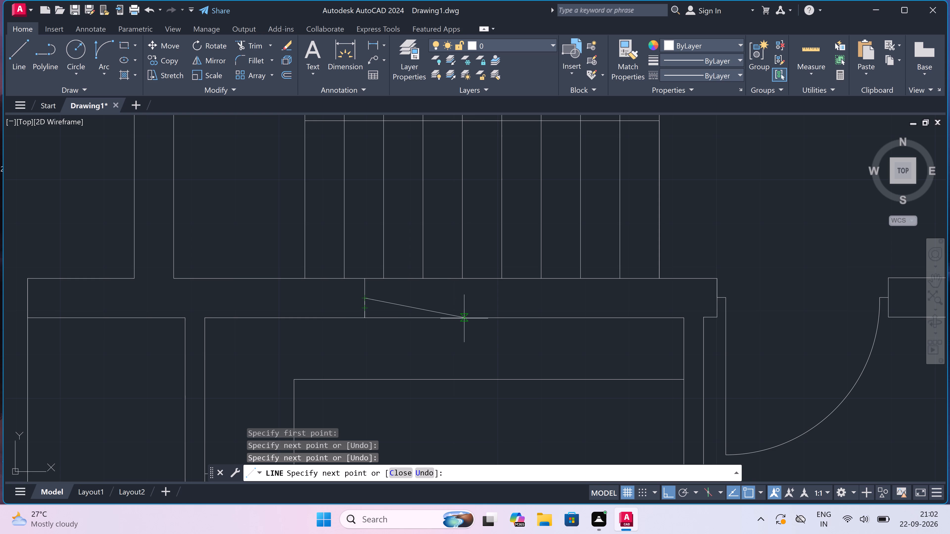
type("3'")
key("space")
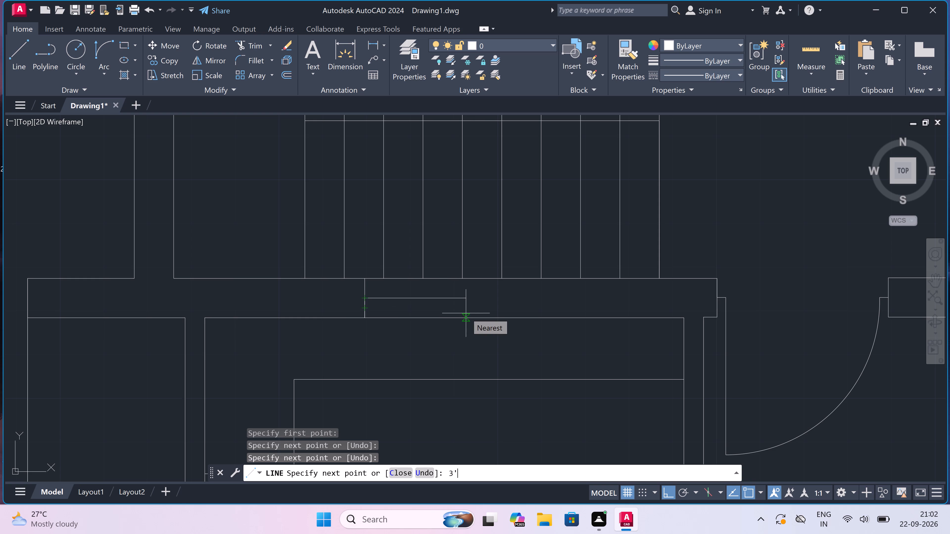
left_click(520, 277)
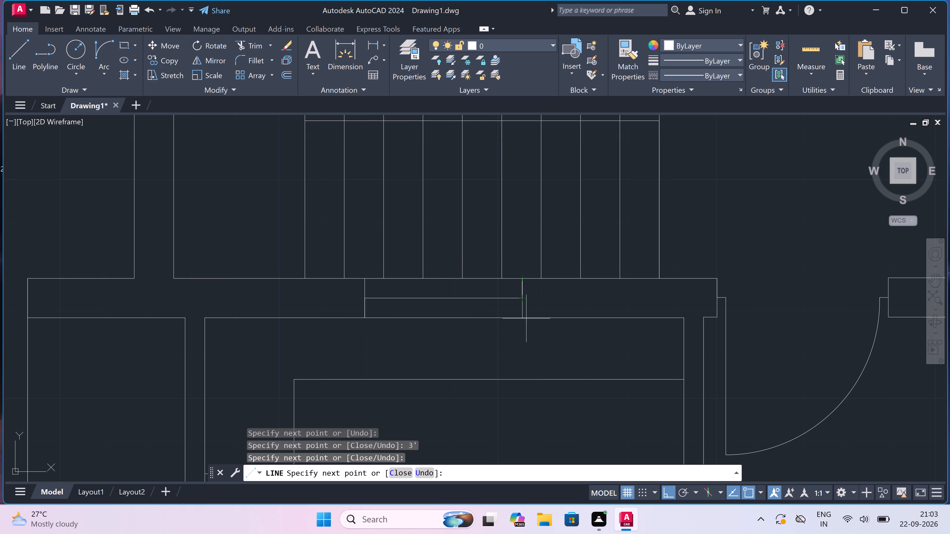
left_click(523, 316)
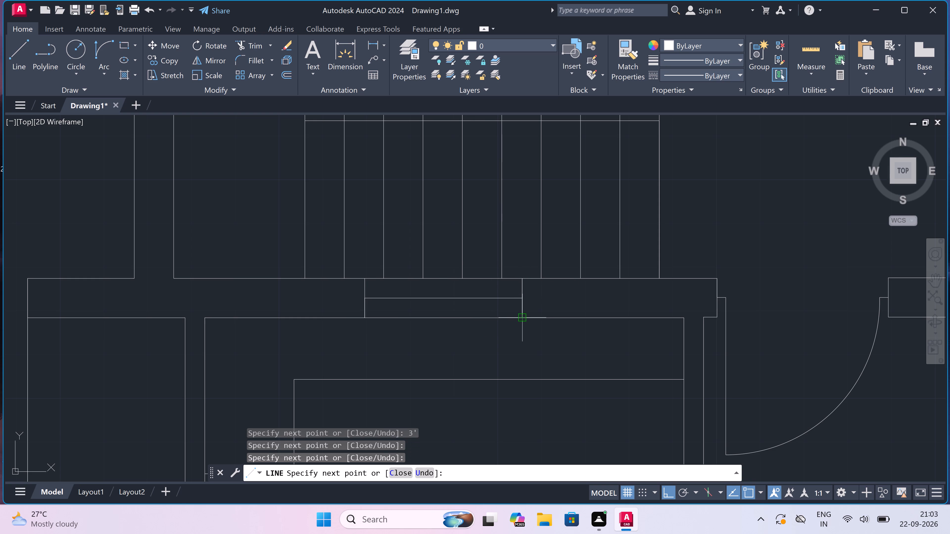
key("Escape")
Trim the corridor-side wall line across the door opening of the left room above the staircase.
scroll(490, 248, "down", 2)
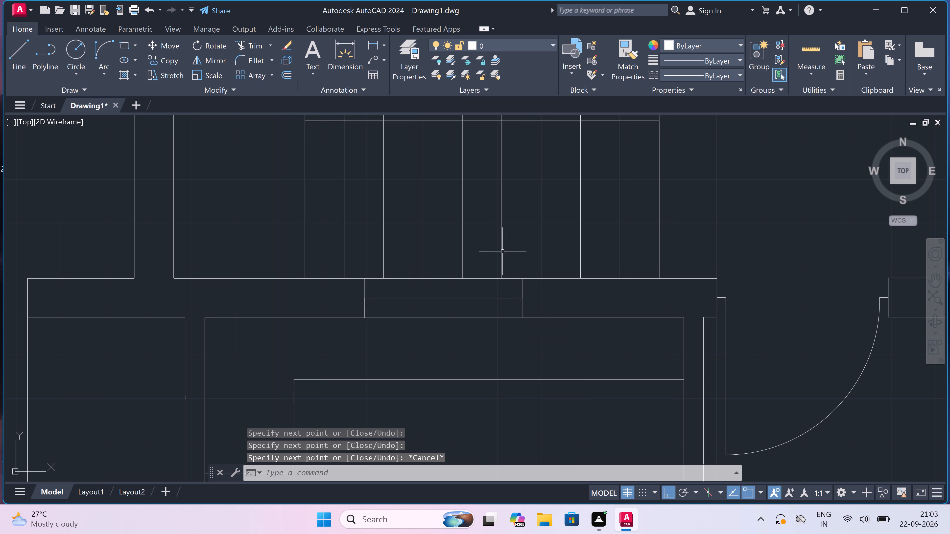
scroll(493, 248, "down", 4)
scroll(482, 223, "up", 2)
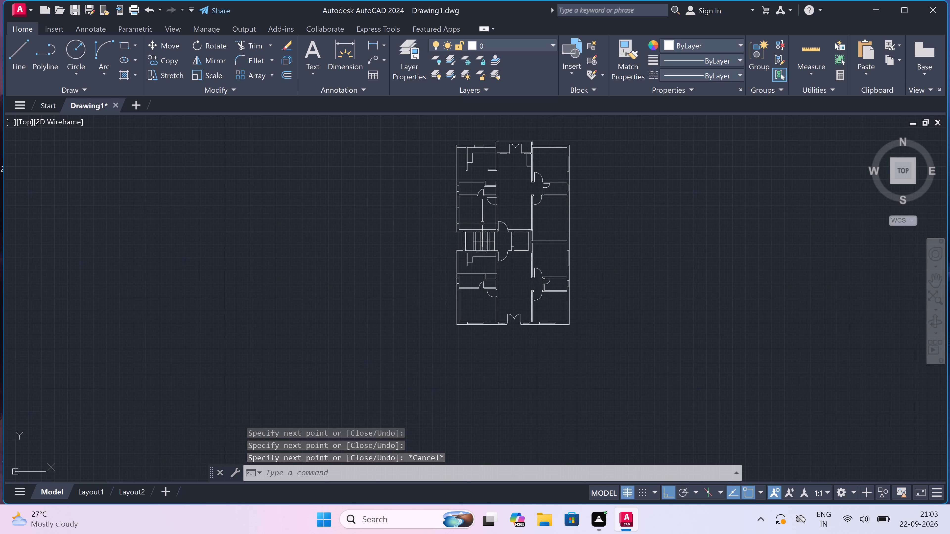
scroll(482, 223, "up", 2)
scroll(483, 225, "down", 6)
scroll(488, 210, "up", 4)
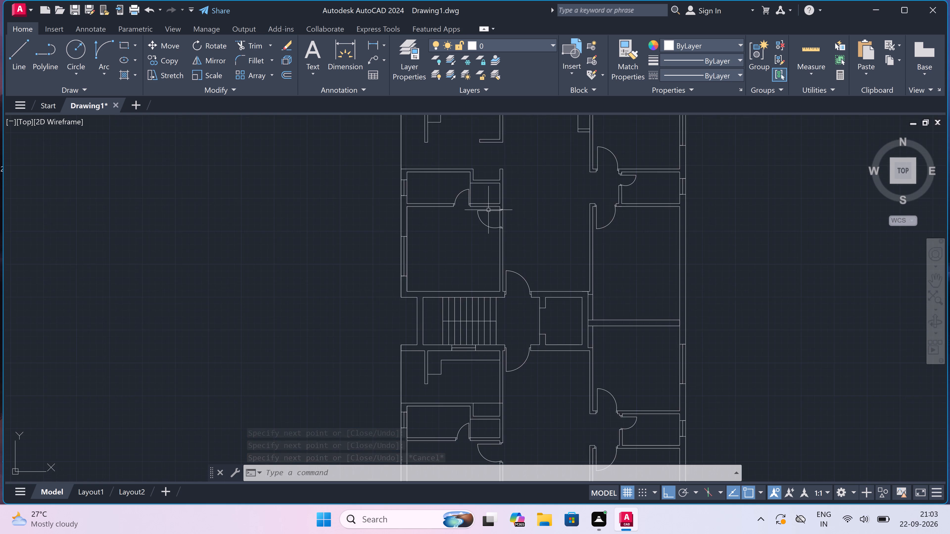
scroll(511, 210, "down", 3)
scroll(513, 191, "up", 3)
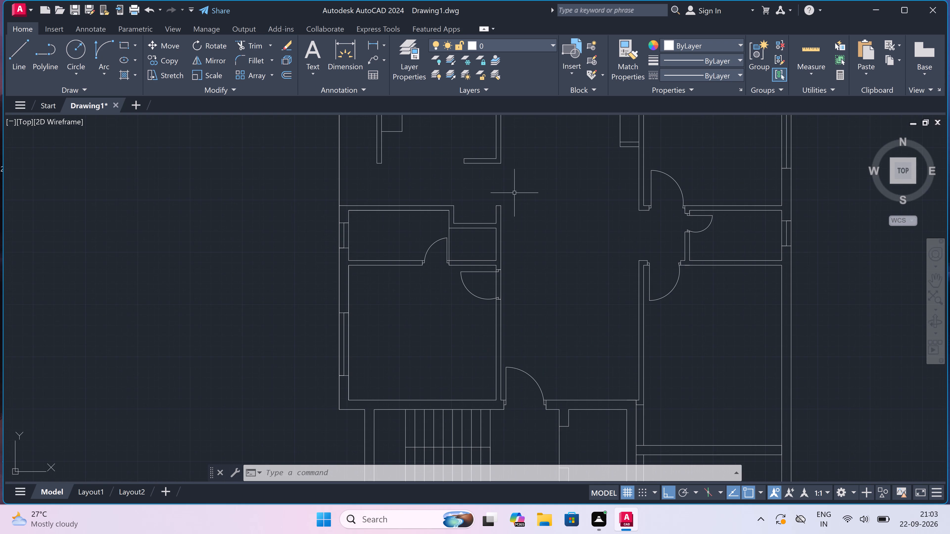
scroll(524, 280, "up", 2)
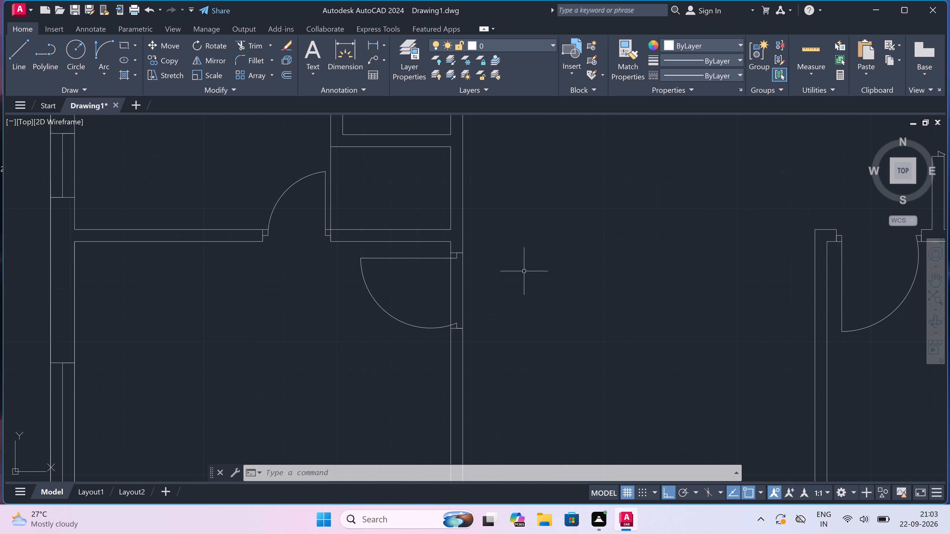
type("tr")
key("space")
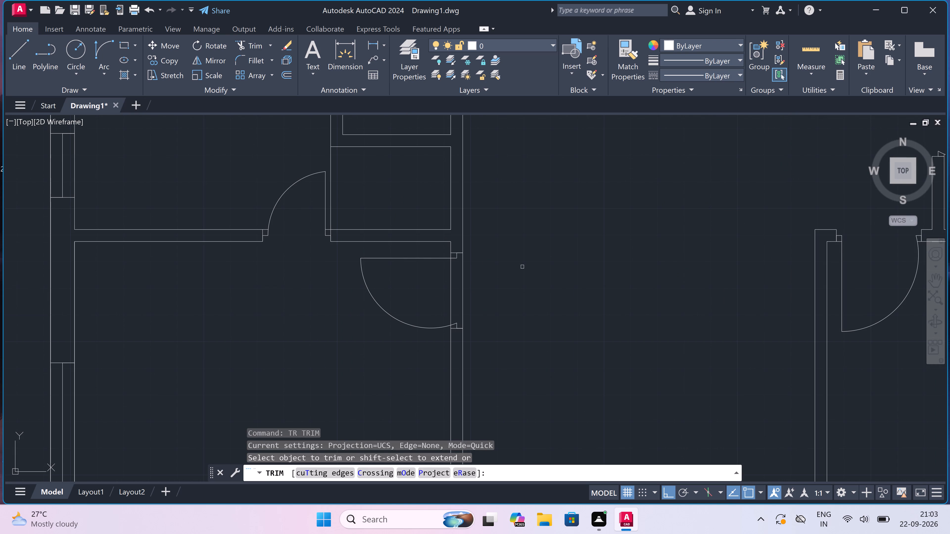
scroll(517, 266, "down", 1)
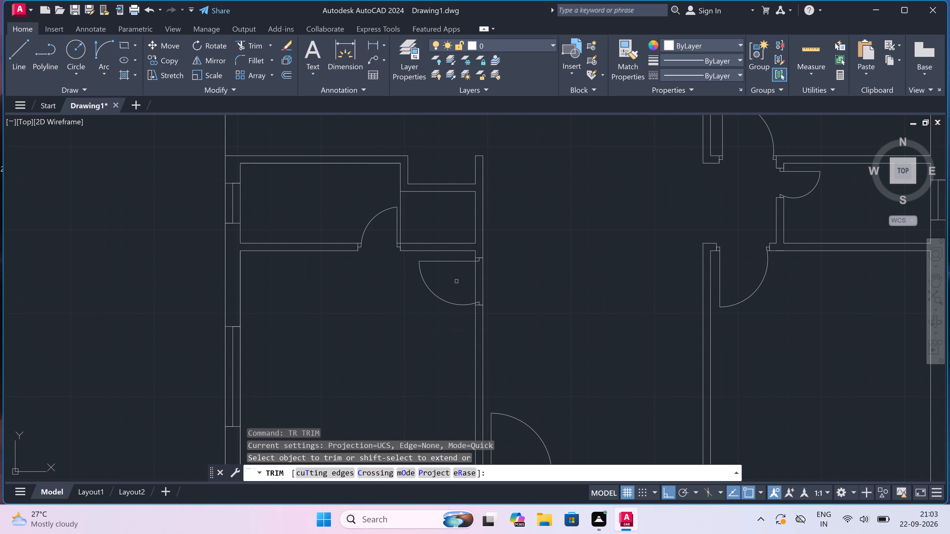
left_click(456, 281)
left_click(550, 266)
scroll(541, 263, "down", 7)
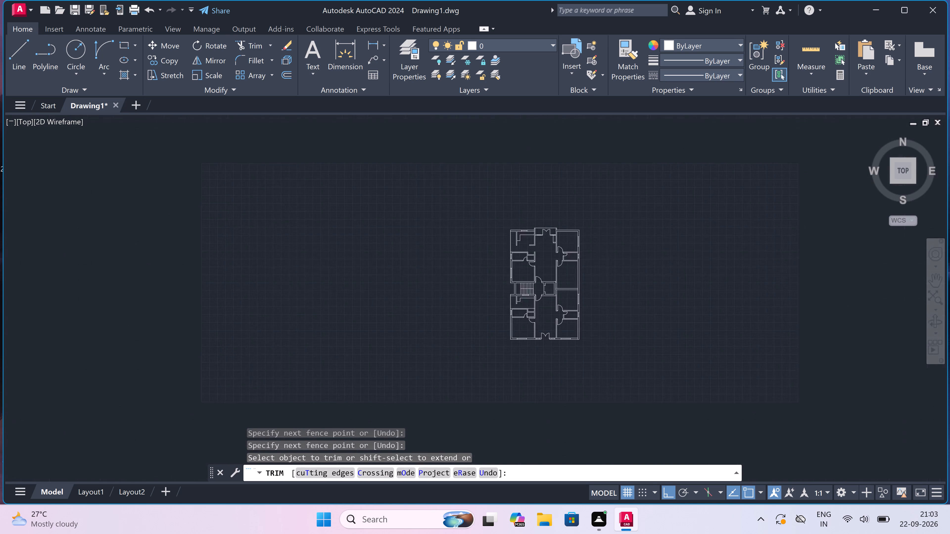
scroll(538, 306, "up", 3)
scroll(523, 292, "down", 3)
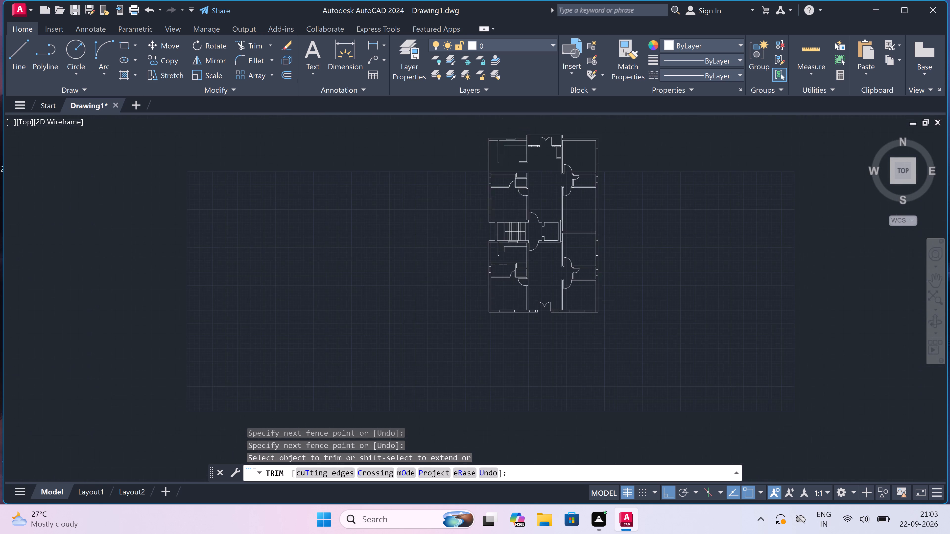
scroll(544, 247, "up", 3)
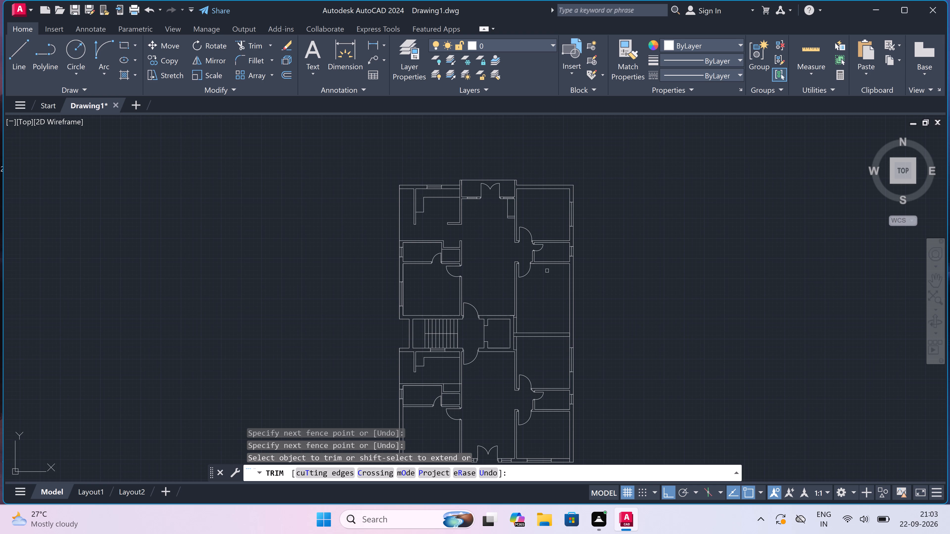
key("Escape")
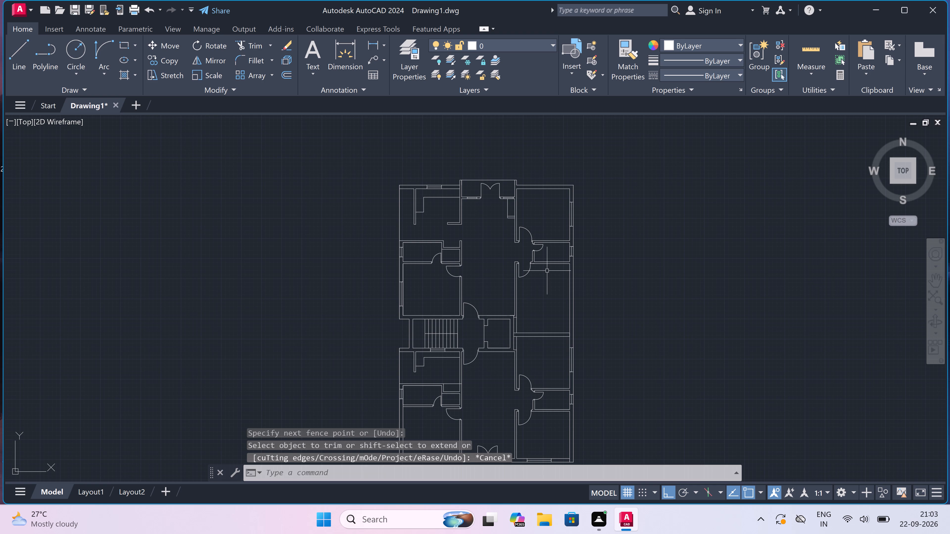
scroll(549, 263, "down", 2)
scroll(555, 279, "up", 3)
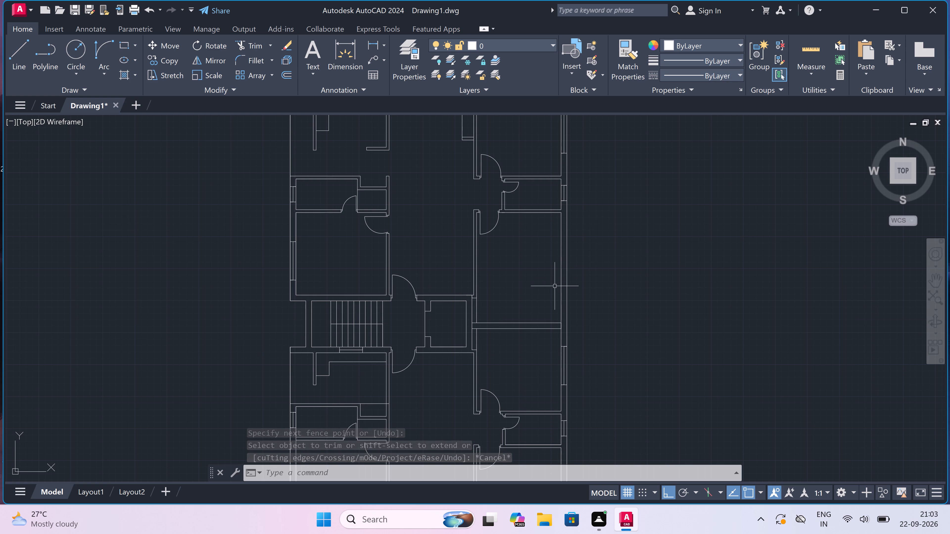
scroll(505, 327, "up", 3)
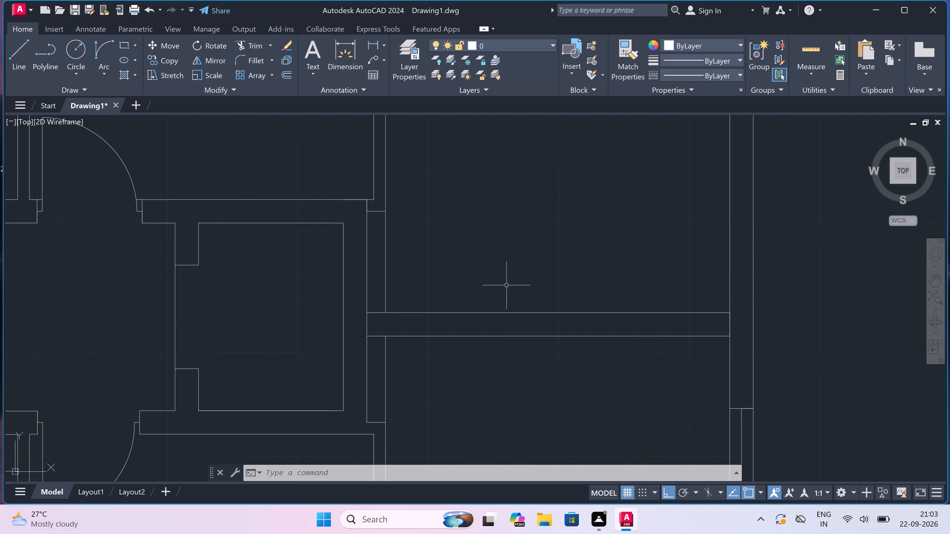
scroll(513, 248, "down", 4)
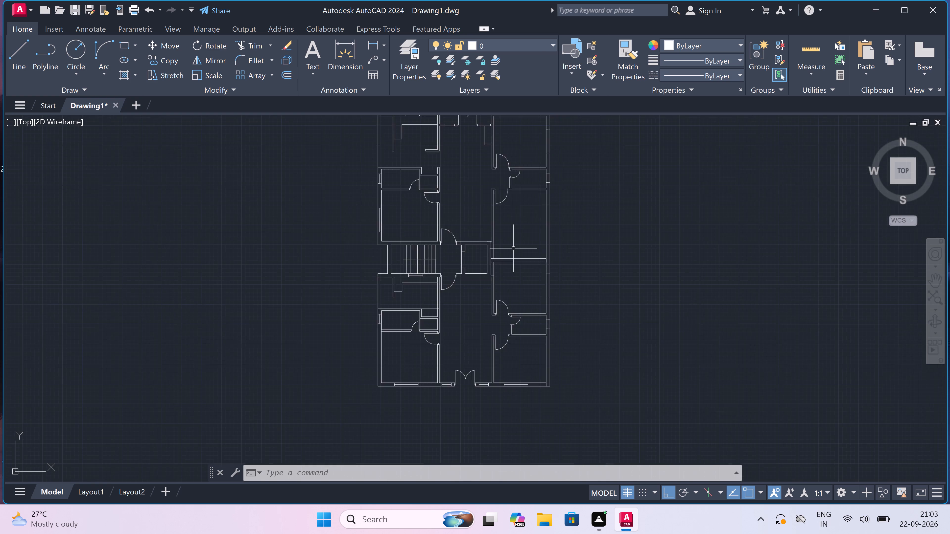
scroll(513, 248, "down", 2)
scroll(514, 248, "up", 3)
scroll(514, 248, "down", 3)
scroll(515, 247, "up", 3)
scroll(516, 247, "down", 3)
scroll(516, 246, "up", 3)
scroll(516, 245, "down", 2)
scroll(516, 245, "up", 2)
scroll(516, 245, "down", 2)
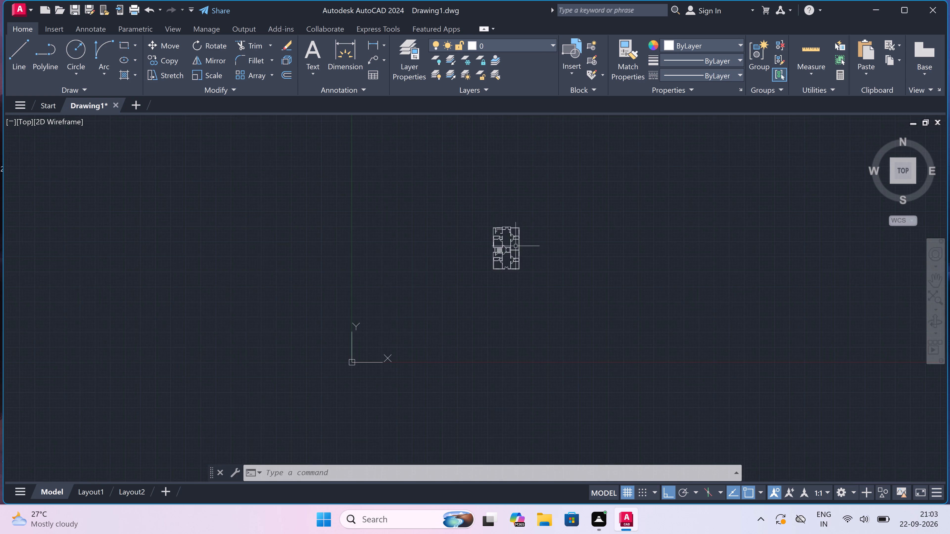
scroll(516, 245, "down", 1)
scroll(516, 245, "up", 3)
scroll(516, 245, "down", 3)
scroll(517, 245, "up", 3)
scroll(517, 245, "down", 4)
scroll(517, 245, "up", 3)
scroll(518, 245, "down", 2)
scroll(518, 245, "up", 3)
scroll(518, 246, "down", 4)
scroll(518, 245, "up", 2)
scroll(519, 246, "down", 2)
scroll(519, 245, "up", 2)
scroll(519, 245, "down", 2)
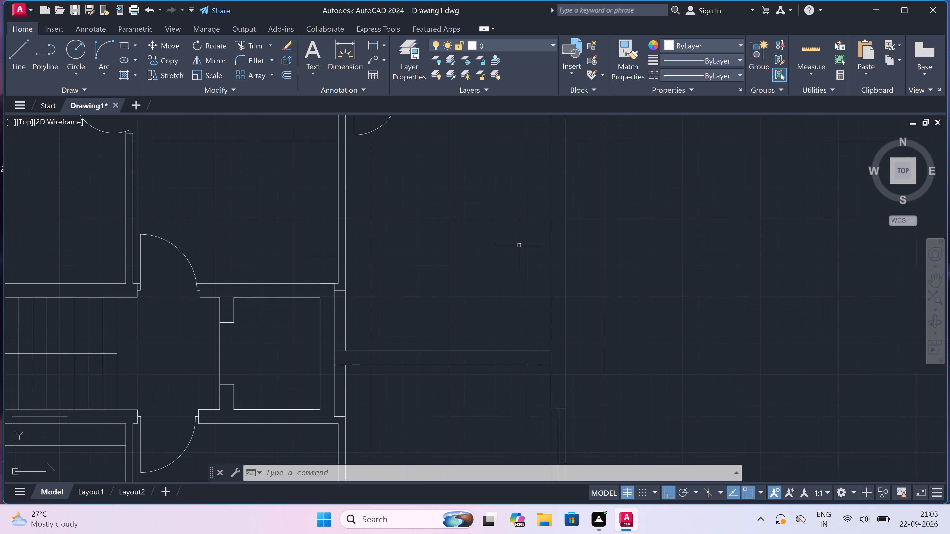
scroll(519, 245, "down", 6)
Add multiline text outside the plan beside the upper-left room, reading SERVICE with 7'0"X3'0" on the second line.
scroll(468, 203, "up", 3)
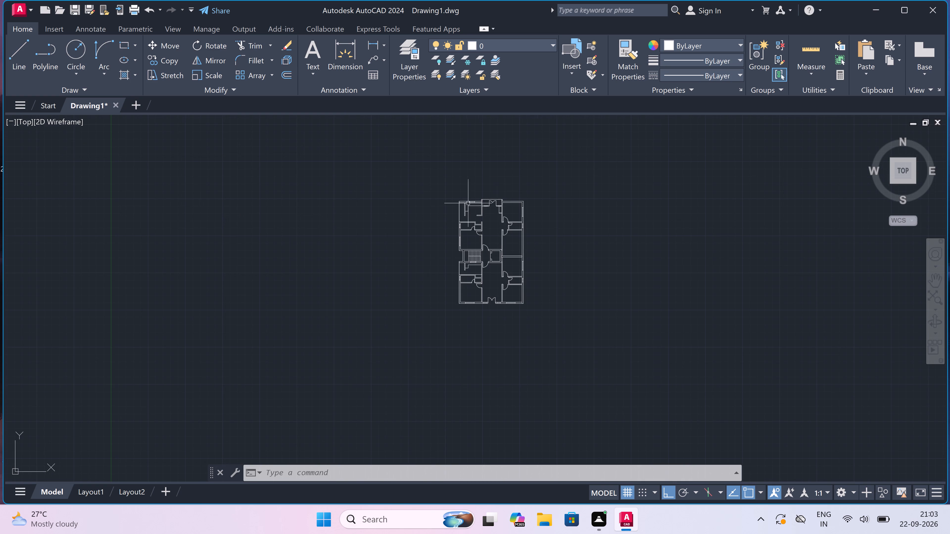
scroll(468, 203, "up", 2)
type("mt")
key("space")
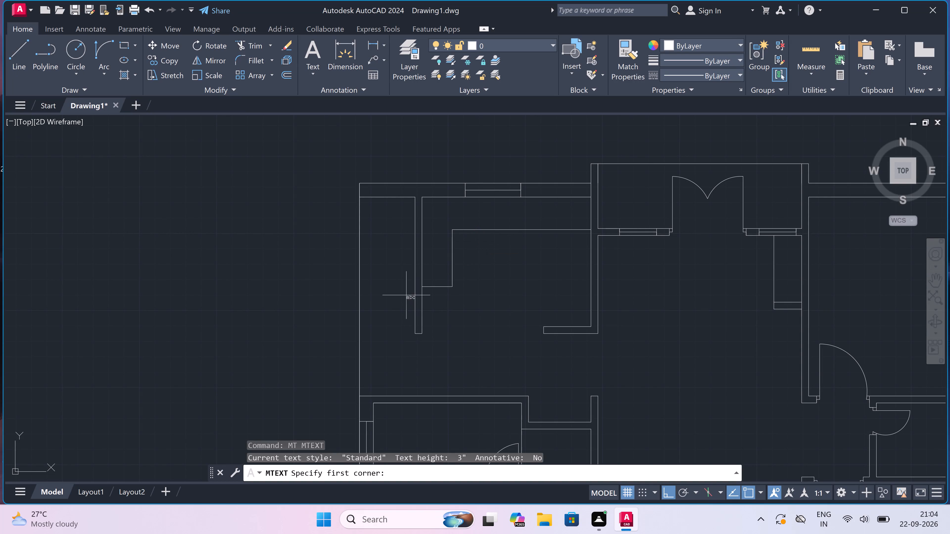
left_click_drag(215, 282, 218, 283)
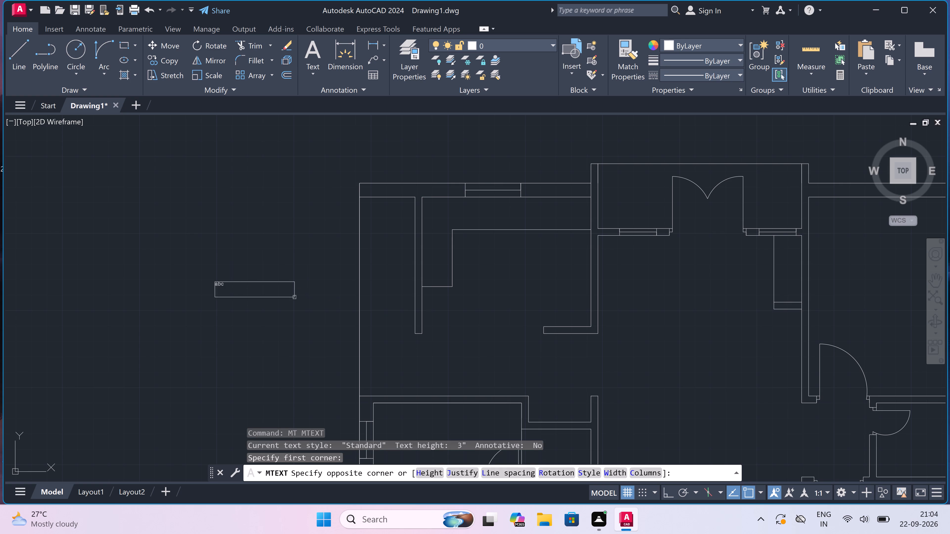
left_click(704, 324)
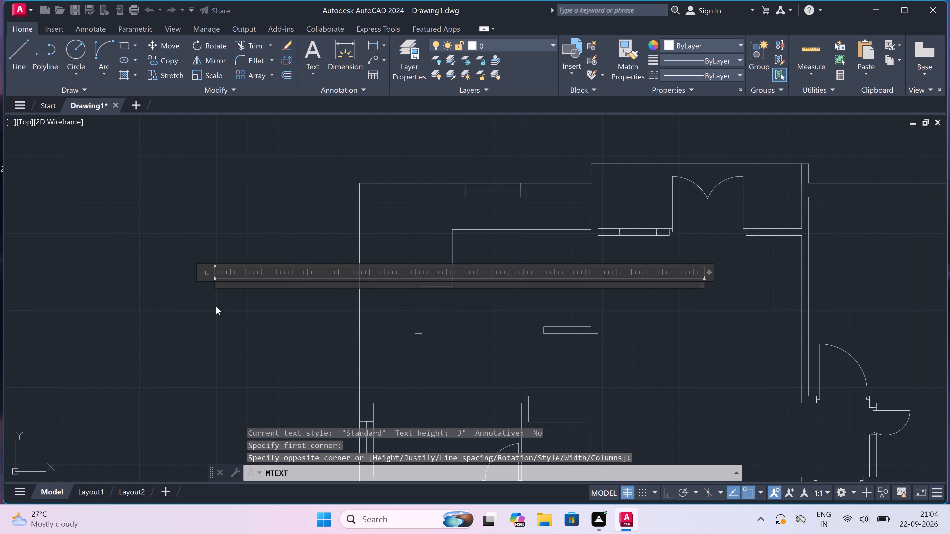
scroll(216, 306, "up", 2)
type("ser")
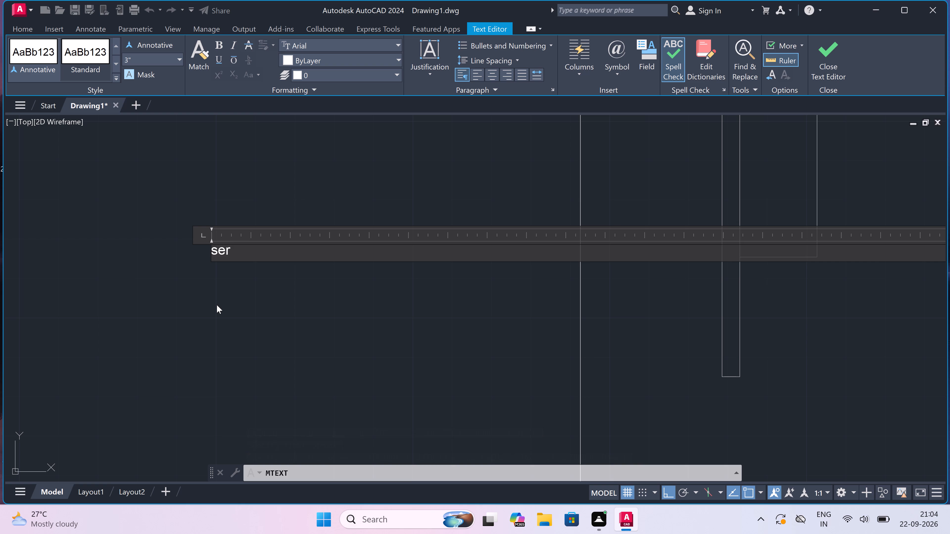
key("BackSpace")
key("BackSpace")
key("BackSpace")
key("BackSpace")
key("BackSpace")
key("BackSpace")
key("BackSpace")
key("BackSpace")
key("BackSpace")
key("BackSpace")
key("BackSpace")
type("SERV")
type("ICE")
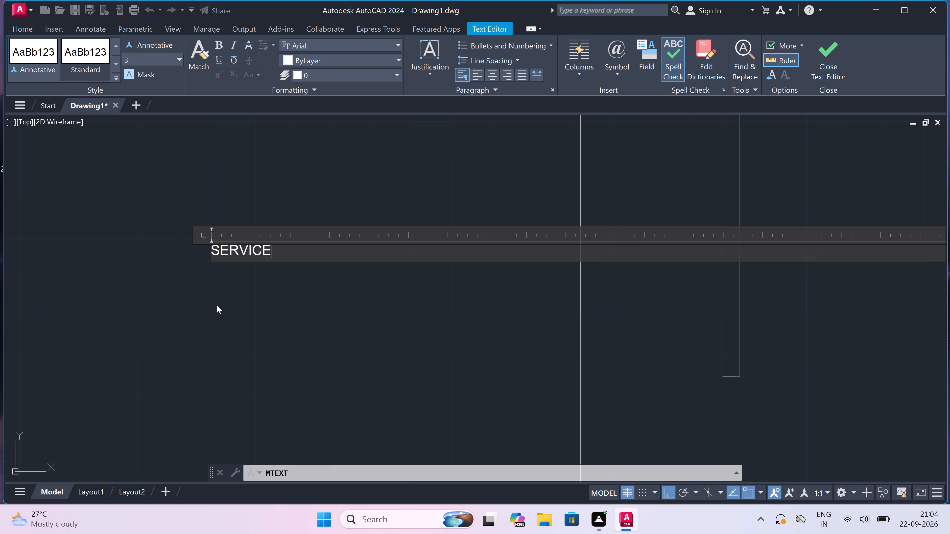
key("space")
key("Return")
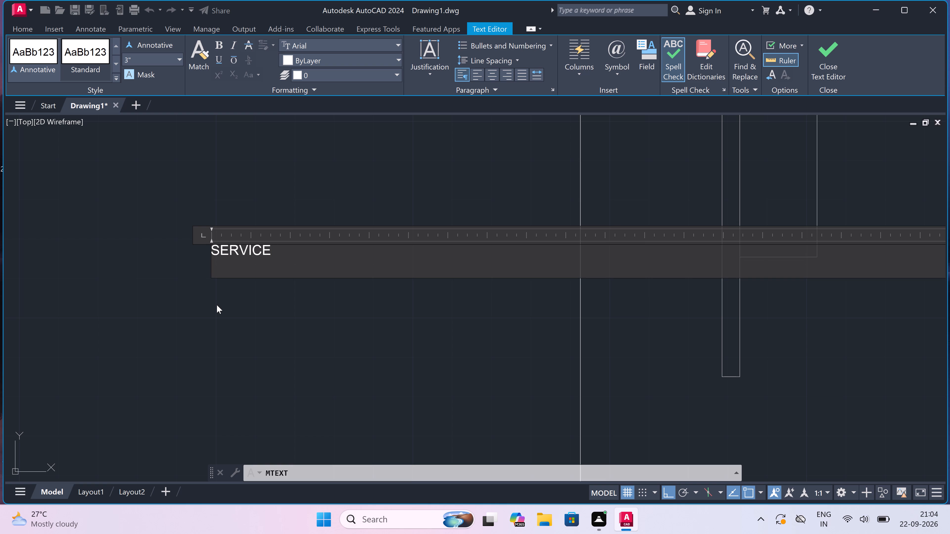
type("7'0")
key("shift+quotedbl")
key("x")
key("3")
type("'0\"")
left_click_drag(216, 290, 219, 290)
Rotate the SERVICE label 90° so it reads vertically.
left_click_drag(372, 168, 328, 196)
left_click(85, 310)
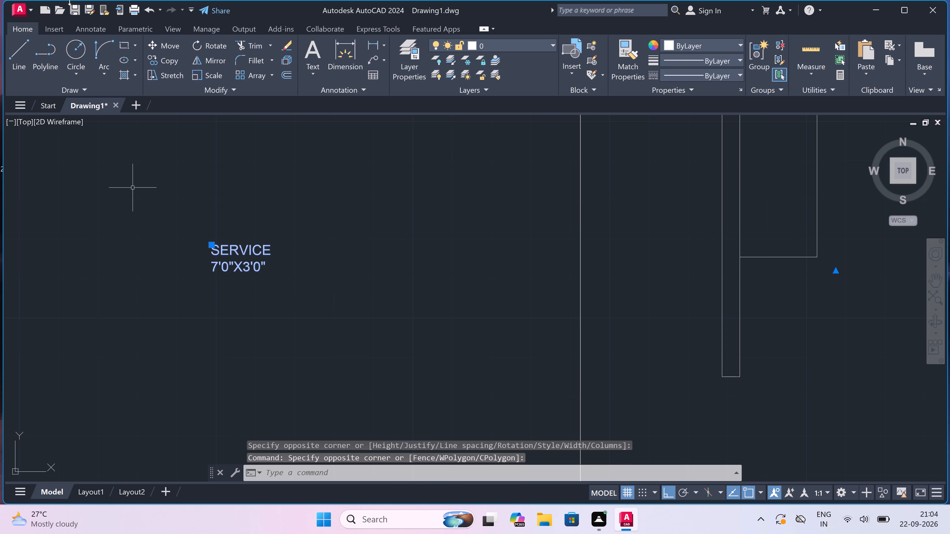
left_click_drag(203, 43, 204, 46)
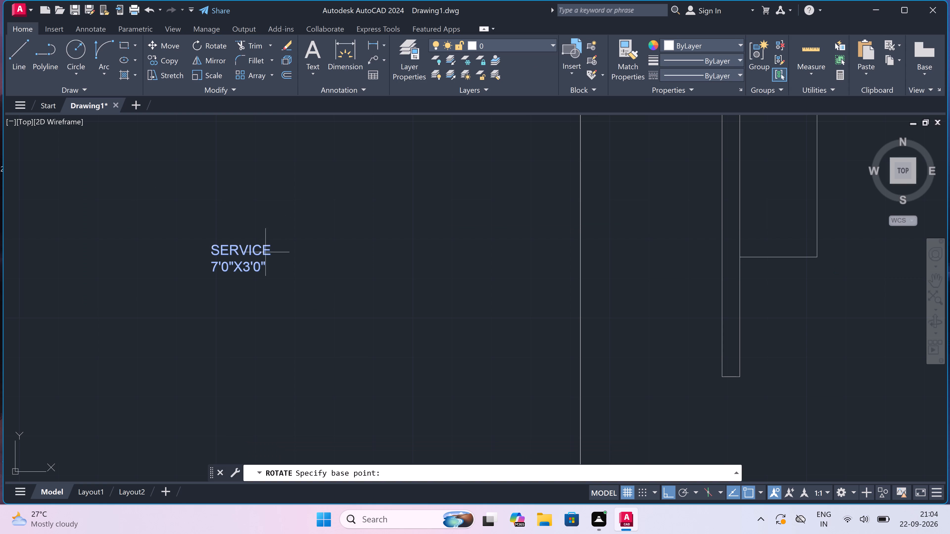
left_click_drag(258, 252, 258, 245)
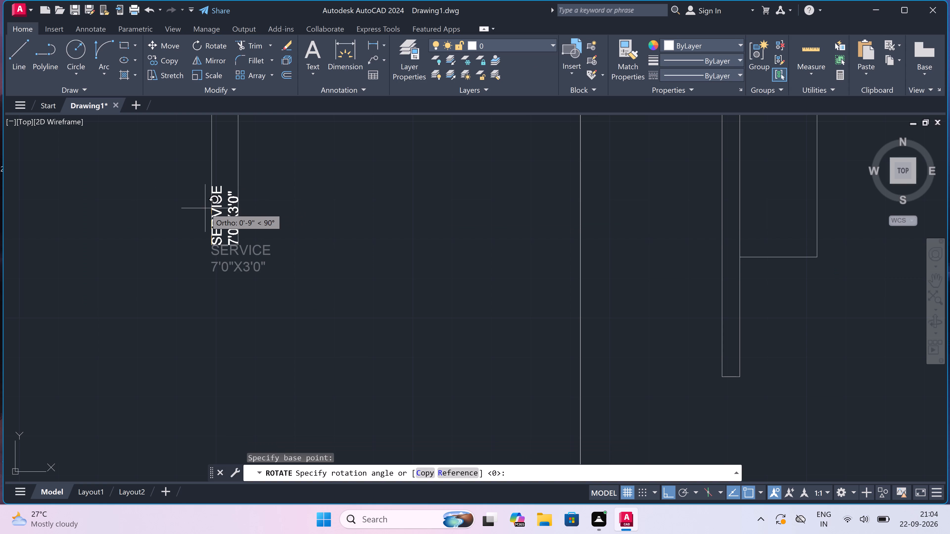
left_click(205, 208)
Move the rotated SERVICE label horizontally into the narrow space between the left exterior wall and the upper kitchen.
left_click(222, 203)
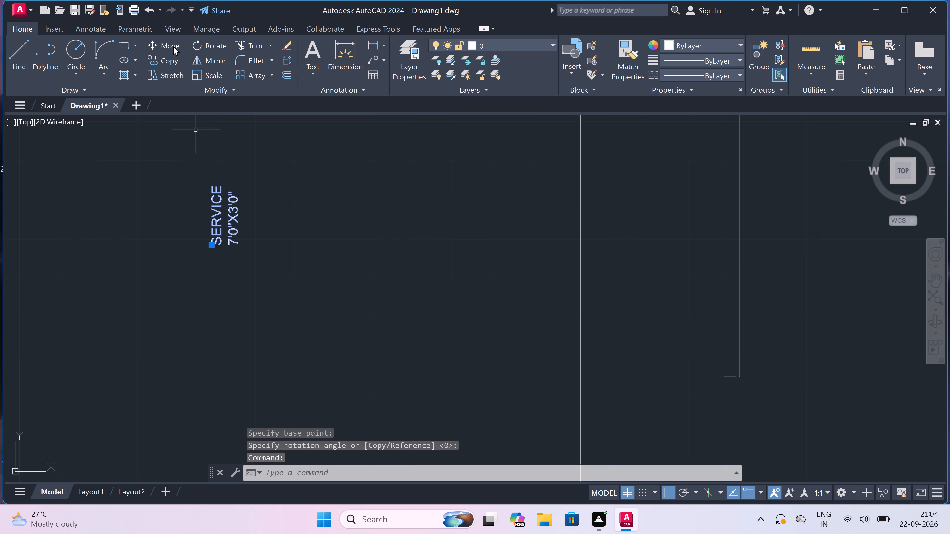
left_click(173, 45)
left_click_drag(223, 219, 230, 217)
scroll(741, 270, "down", 2)
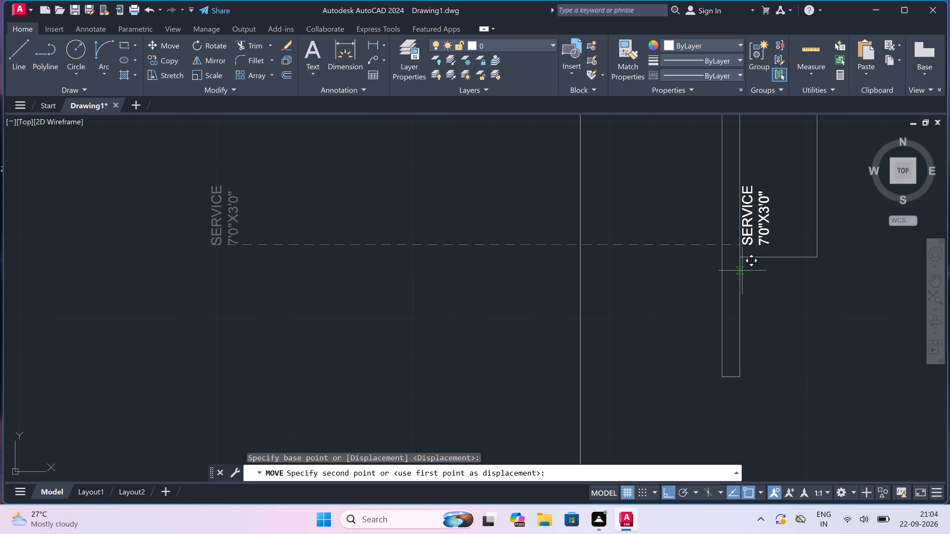
scroll(741, 270, "down", 3)
scroll(726, 274, "up", 4)
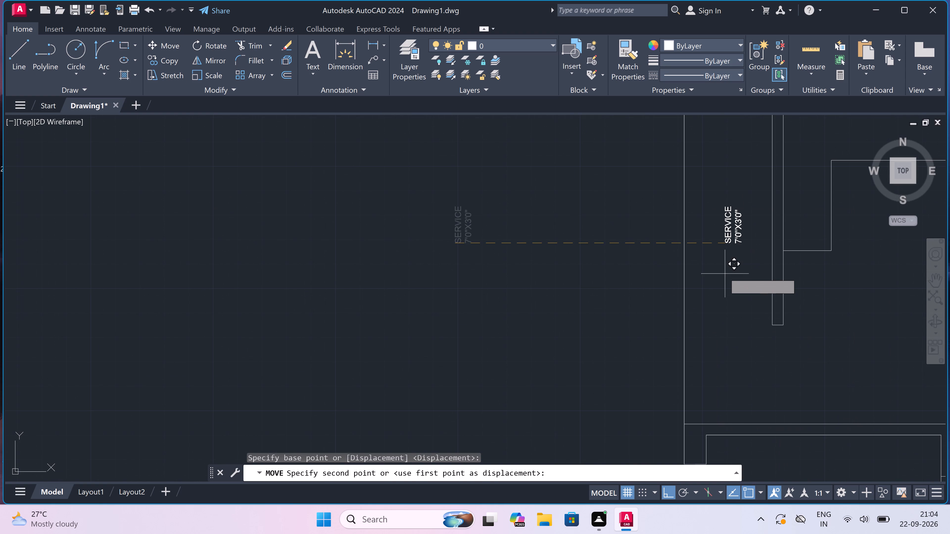
left_click(723, 273)
Add multiline text in the upper kitchen, reading KITCHEN with 9'1.5"X7'0" on the second line.
scroll(313, 251, "down", 5)
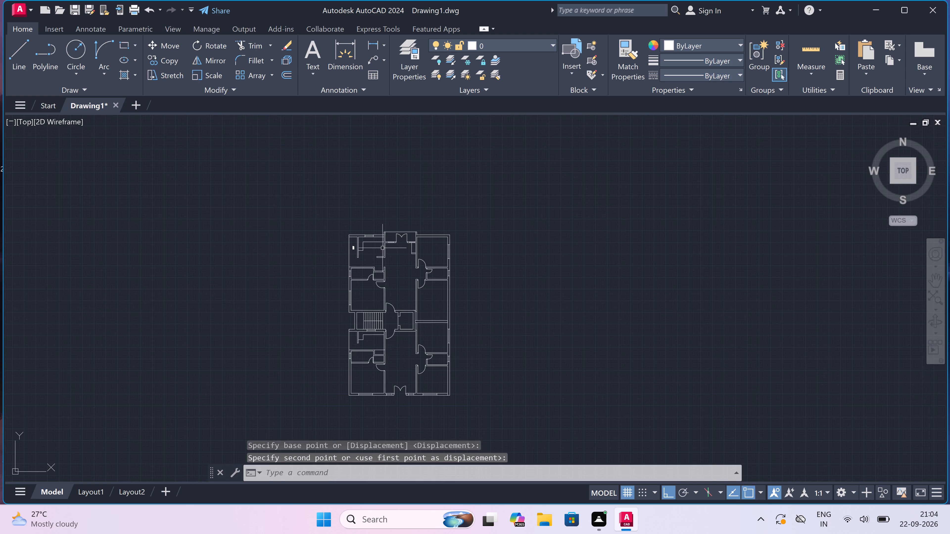
scroll(382, 248, "up", 4)
scroll(297, 232, "up", 2)
scroll(322, 255, "up", 1)
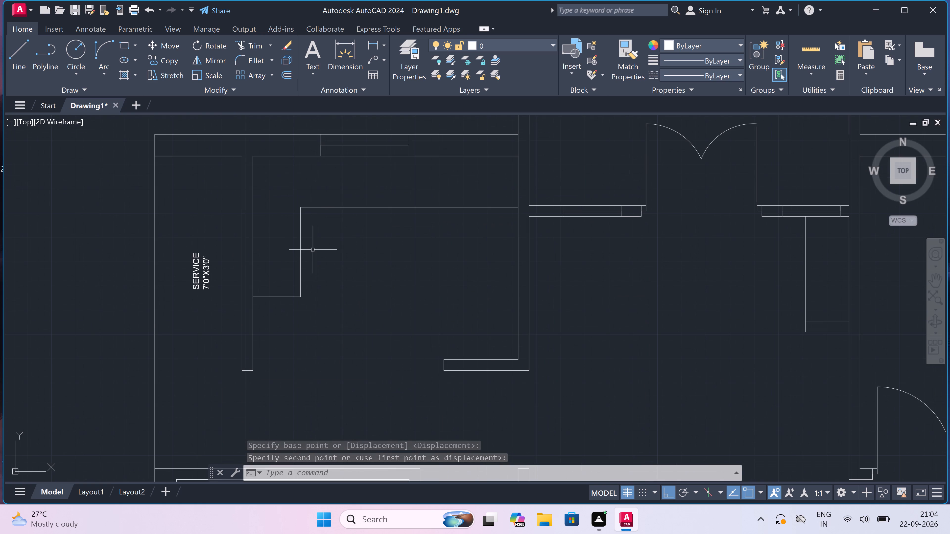
type("MT")
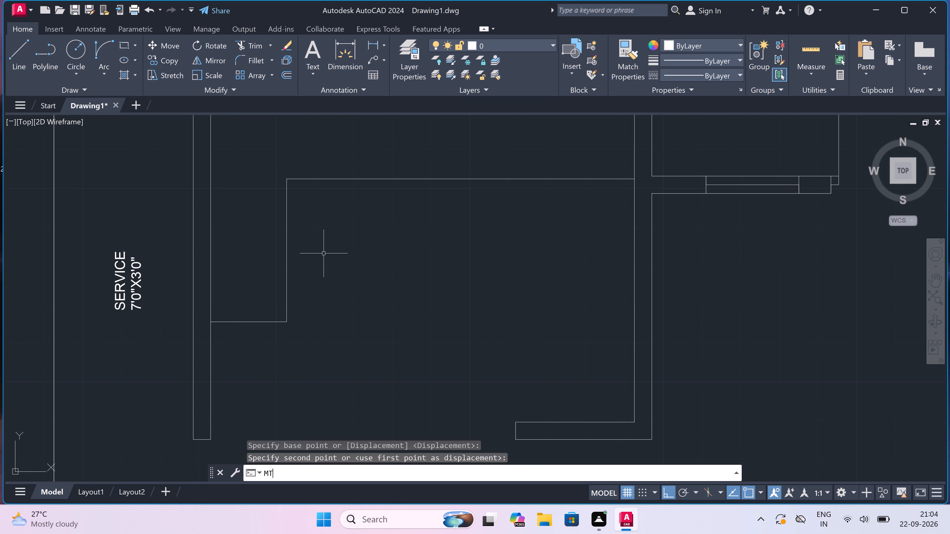
key("space")
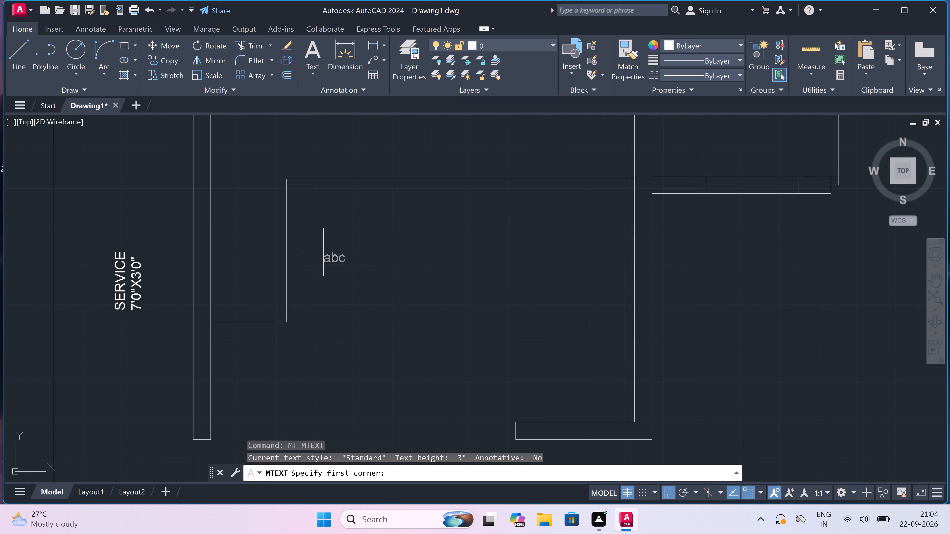
left_click(349, 263)
left_click(698, 321)
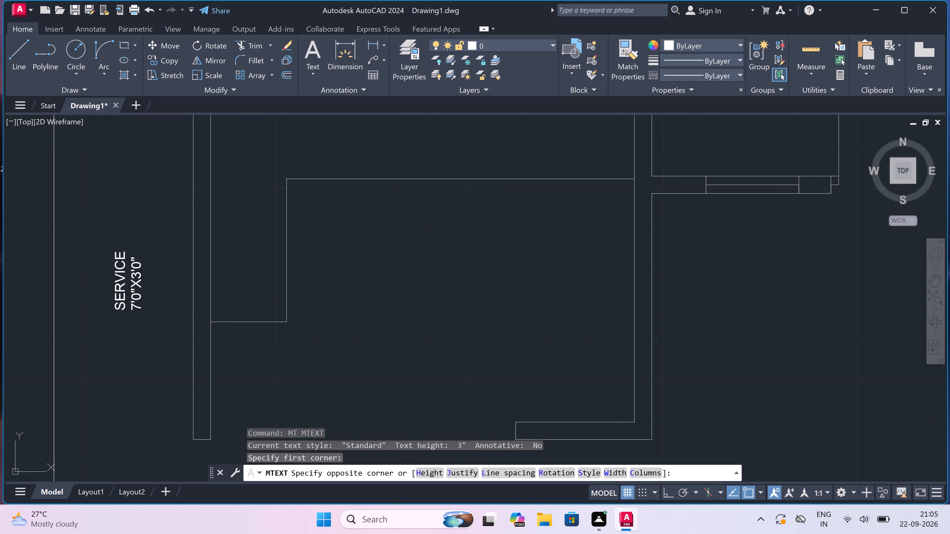
type("KITCHEN")
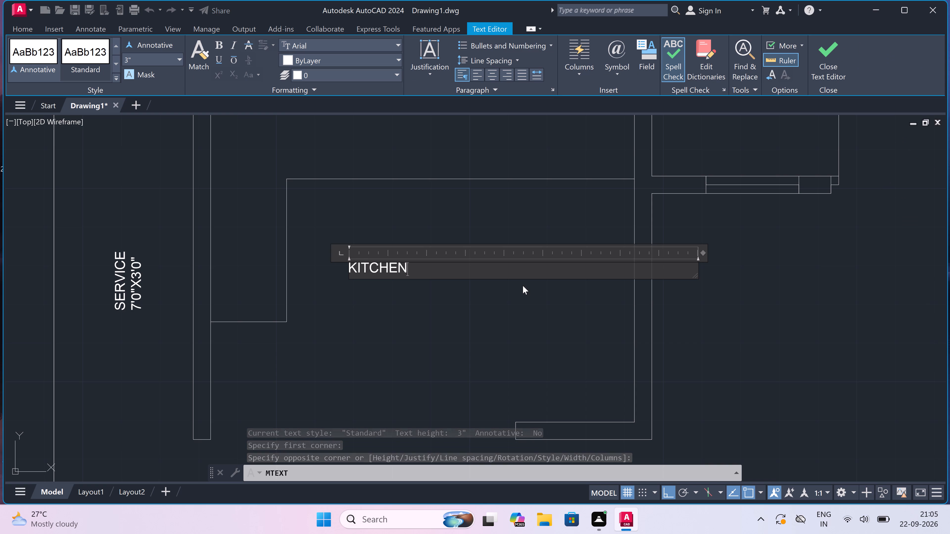
key("Return")
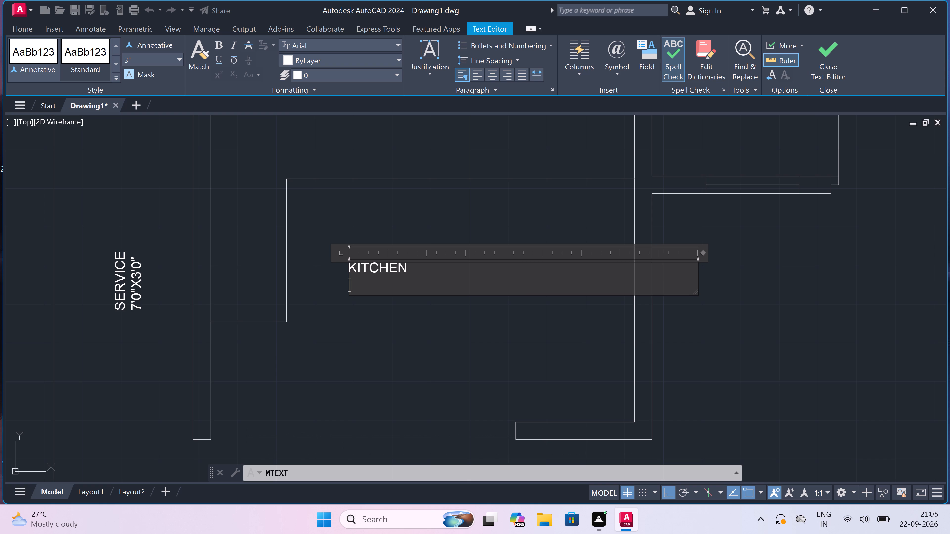
key("9")
key("apostrophe")
type("1.5")
key("shift+quotedbl")
key("x")
key("7")
type("'0")
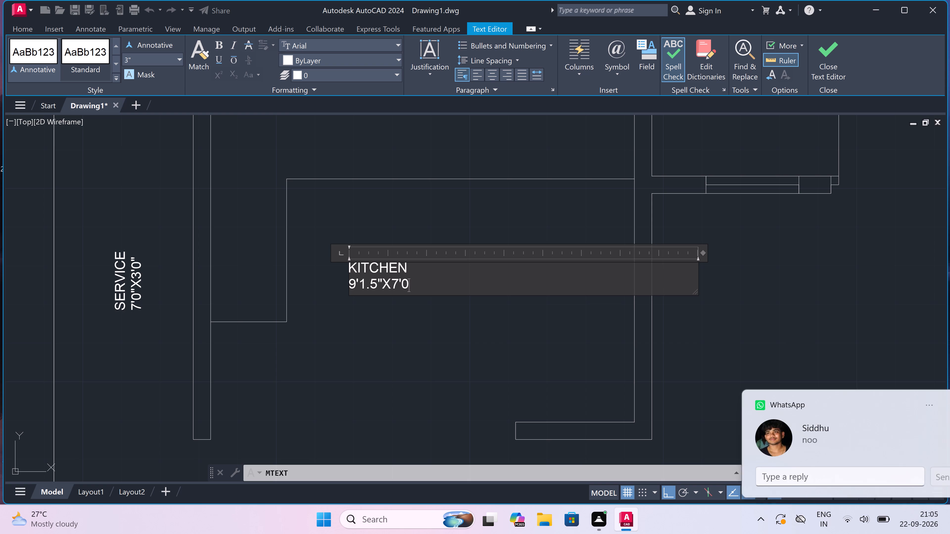
key("shift+quotedbl")
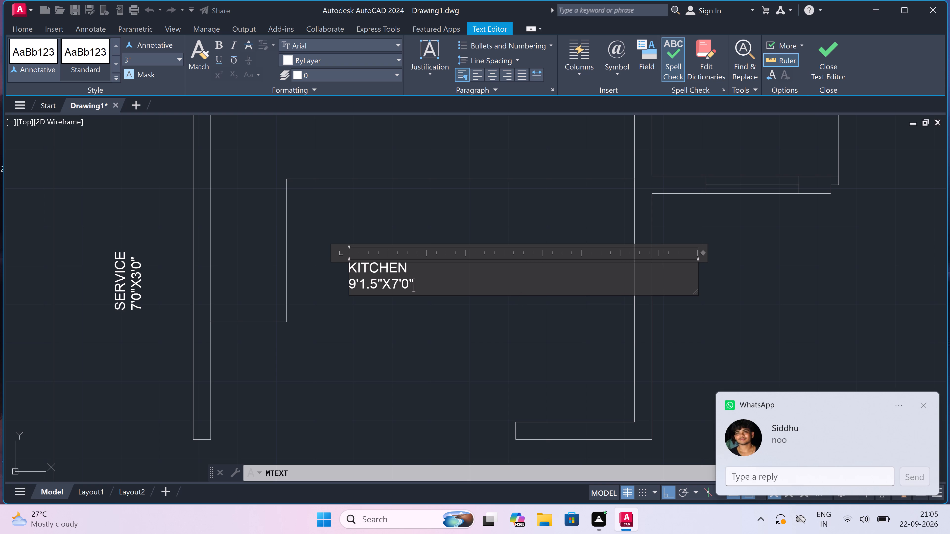
left_click(365, 309)
Add multiline text in the upper central hall, reading LIVING HAL with 11'0"X20'4.5" on the second line.
scroll(363, 260, "down", 5)
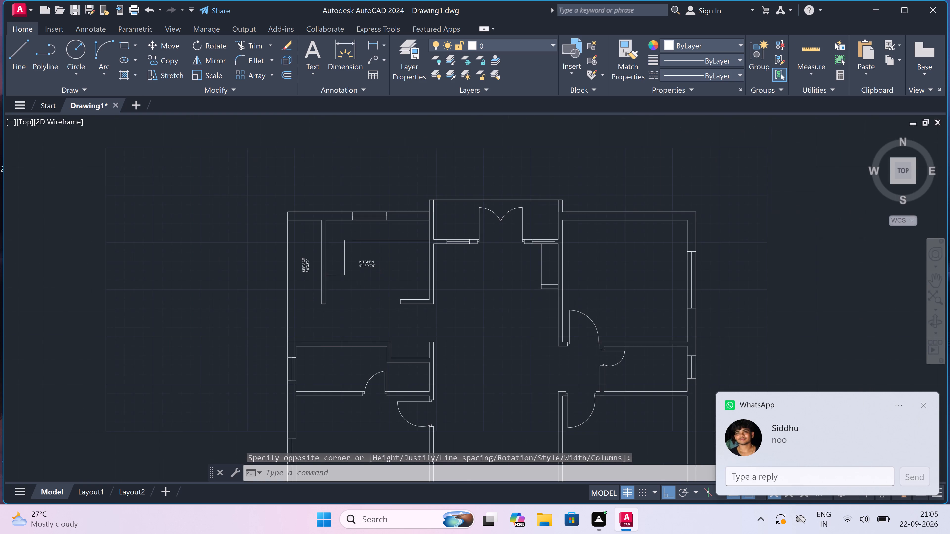
scroll(363, 260, "down", 1)
scroll(454, 258, "up", 3)
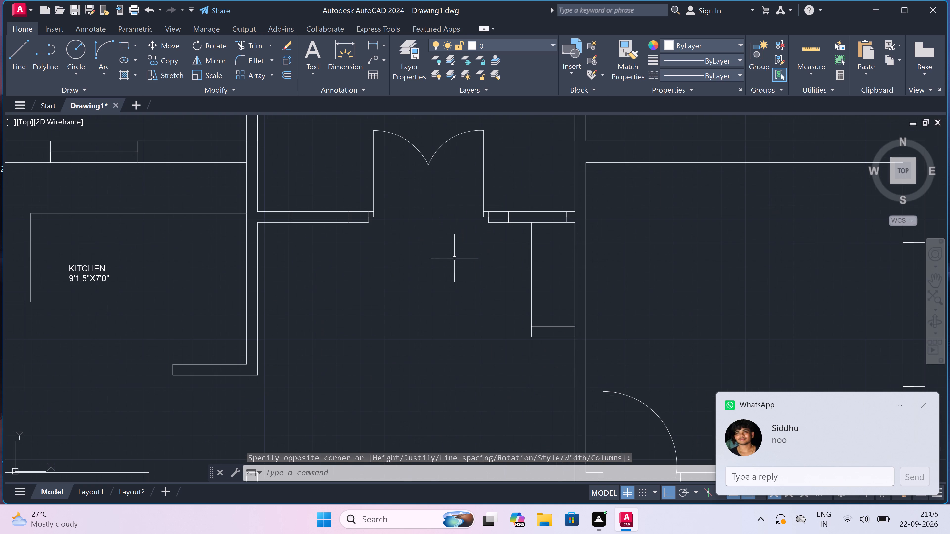
key("space")
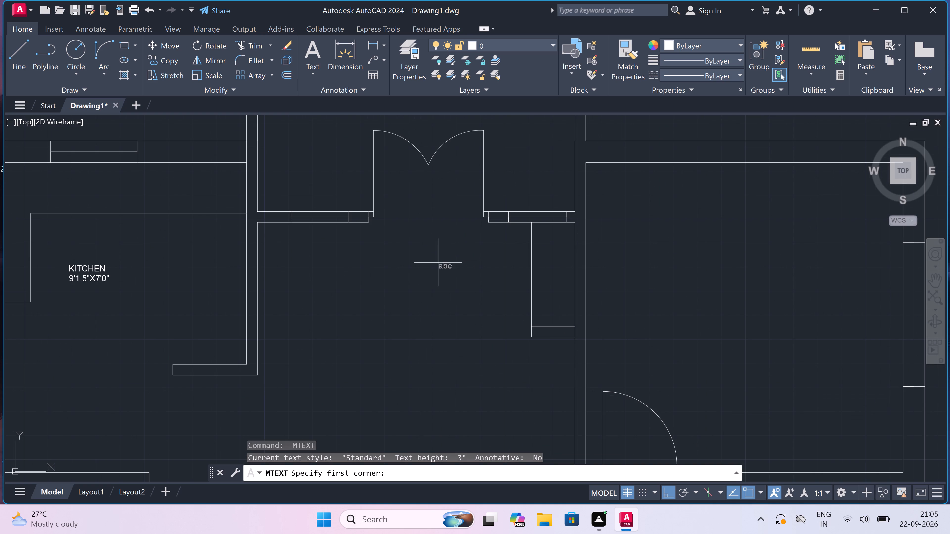
scroll(322, 304, "down", 2)
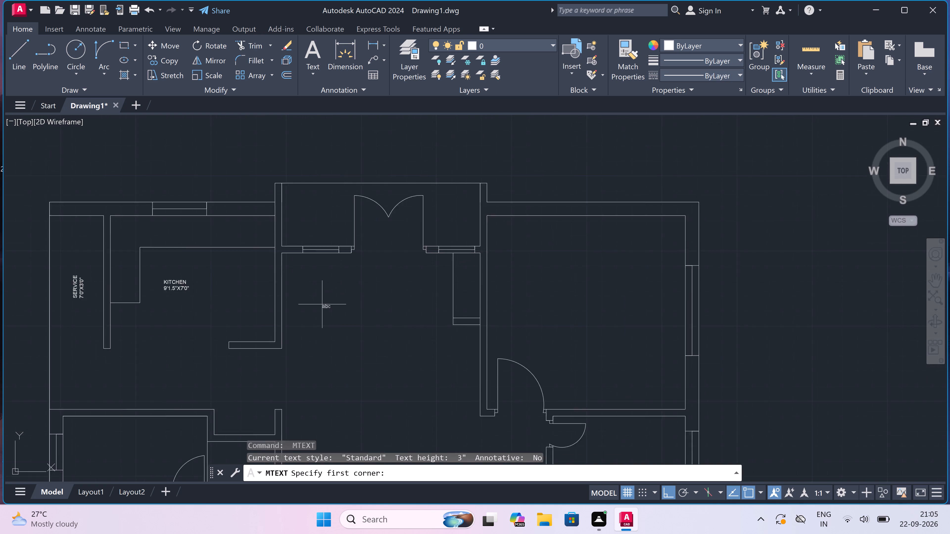
scroll(326, 334, "up", 2)
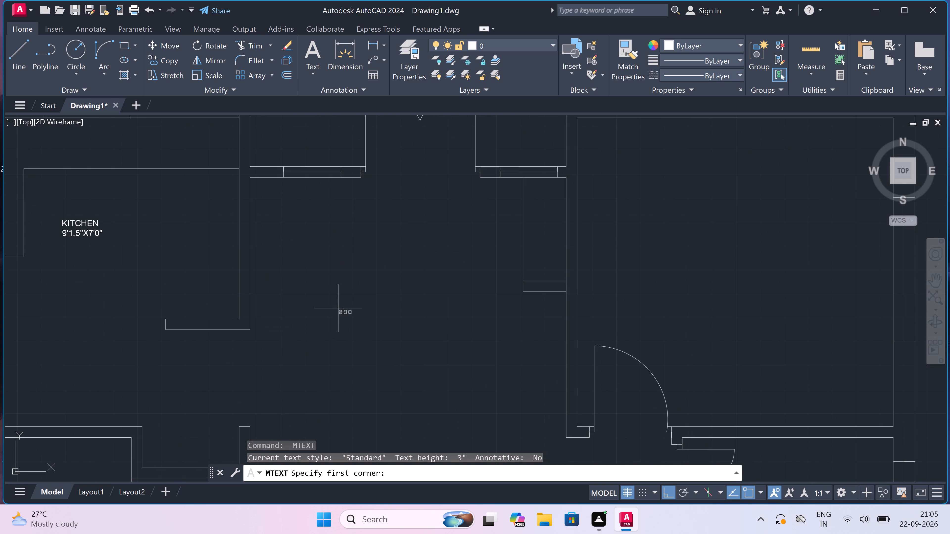
left_click_drag(350, 301, 352, 304)
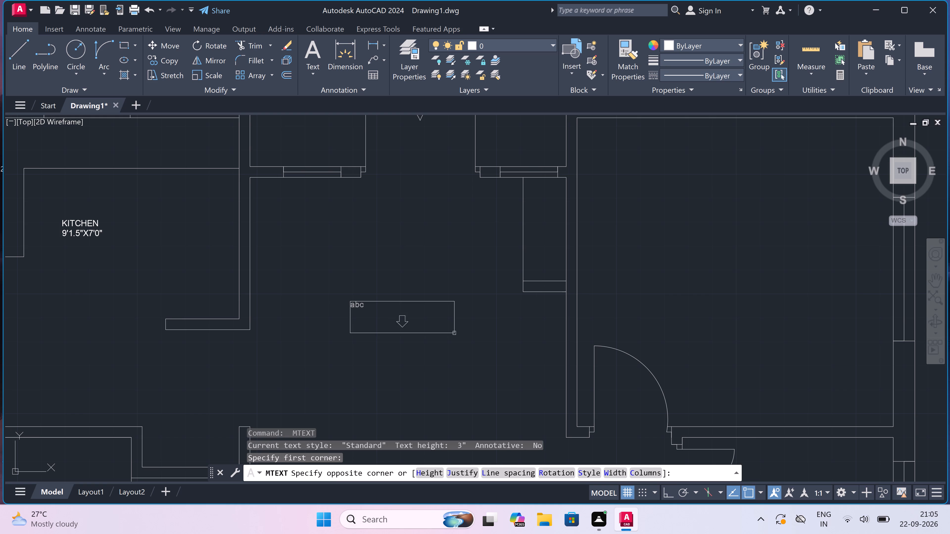
left_click(466, 323)
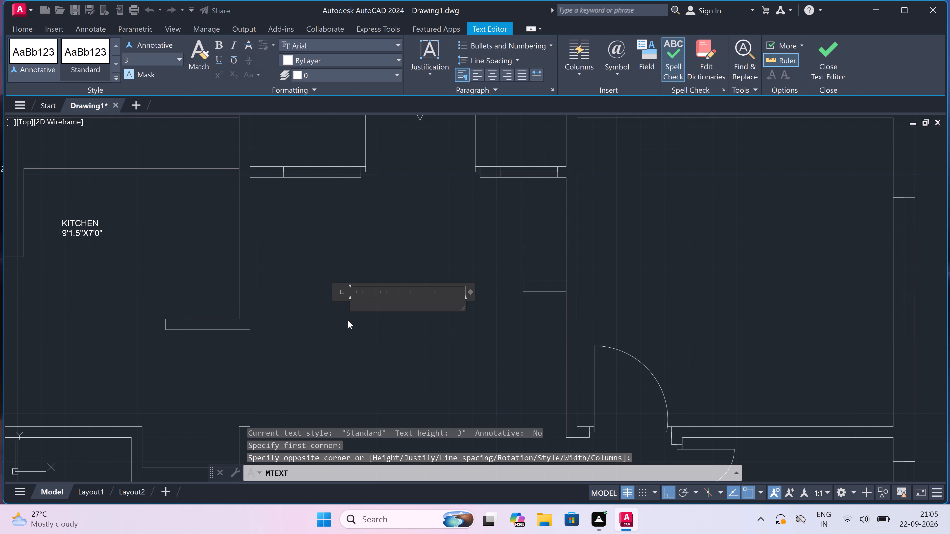
type("LIVING")
key("space")
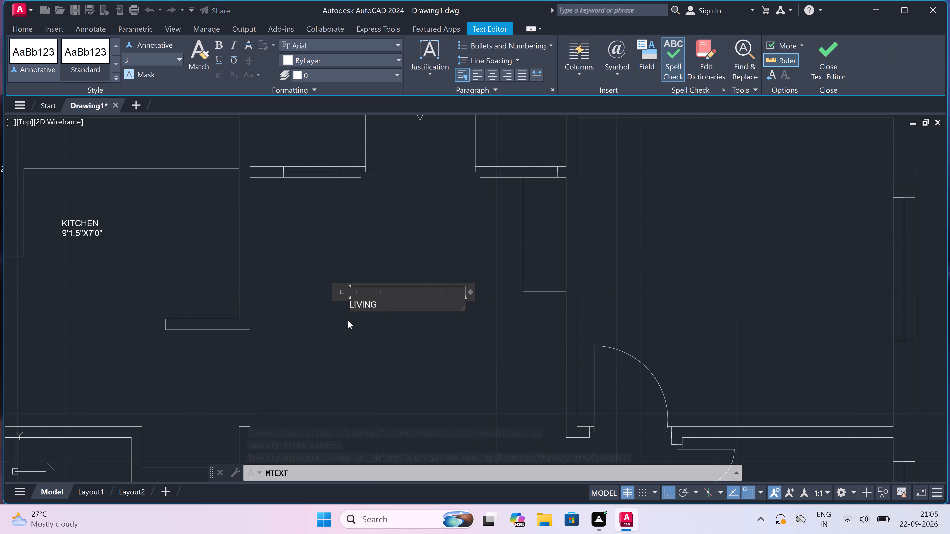
type("G")
key("BackSpace")
type("HS")
key("BackSpace")
type("AL")
key("Return")
type("11")
type("'0\"X")
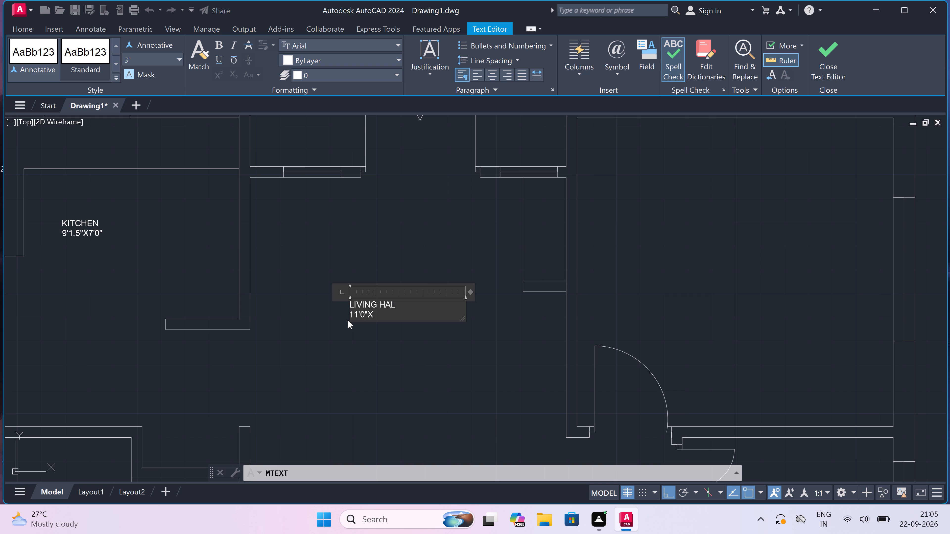
key("2")
type("0'")
type("4.5")
key("shift+quotedbl")
left_click(417, 203)
Add multiline text in the upper-right room of the plan, reading BEDROOM with 11'0"X10'9" on the second line.
scroll(417, 204, "down", 6)
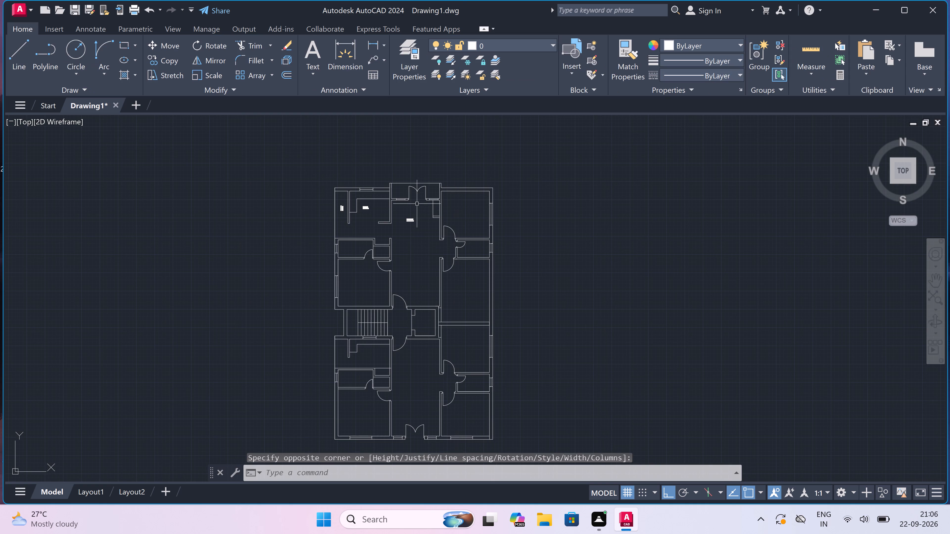
scroll(473, 228, "up", 4)
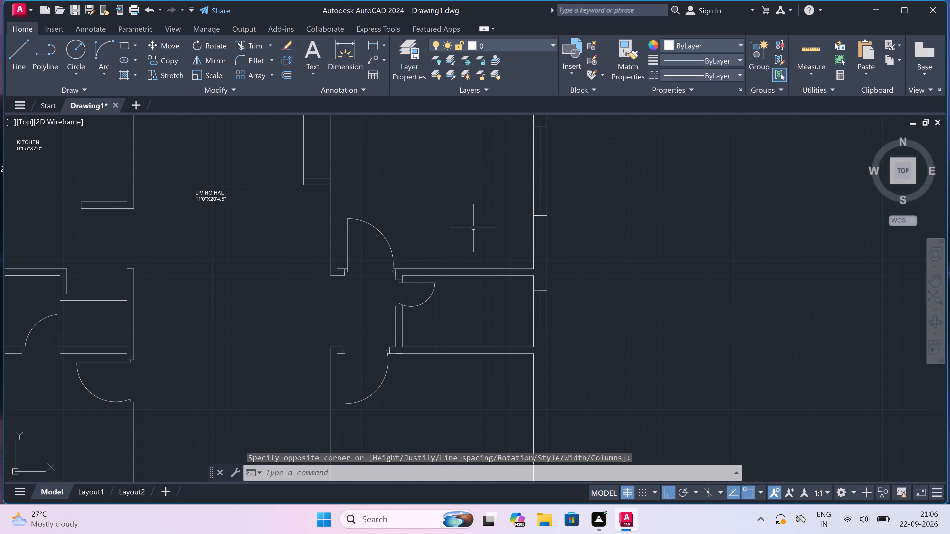
key("space")
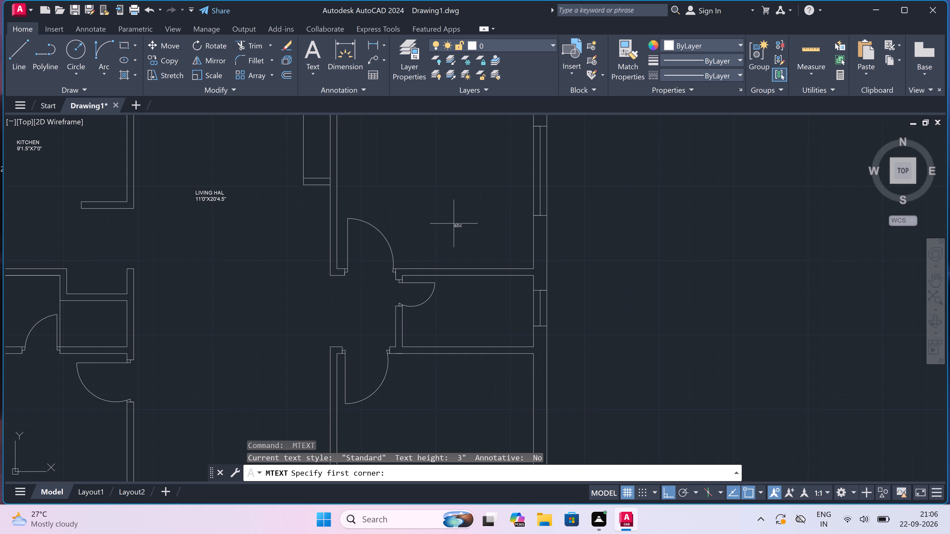
scroll(454, 224, "down", 1)
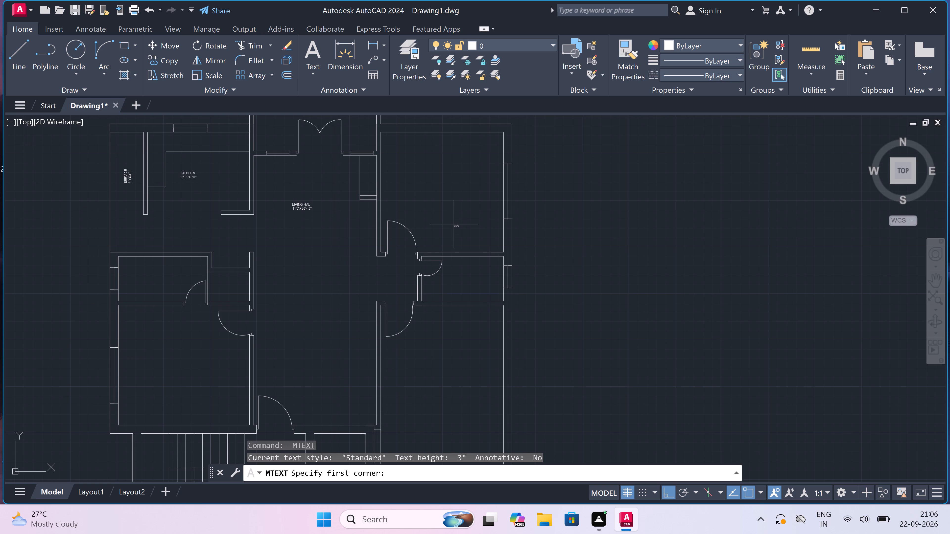
scroll(454, 224, "up", 2)
left_click(433, 234)
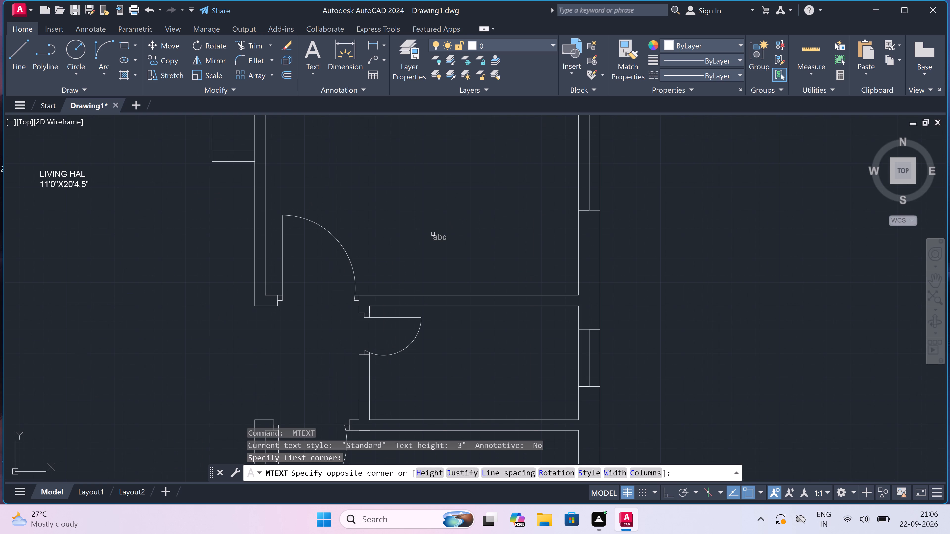
left_click(701, 285)
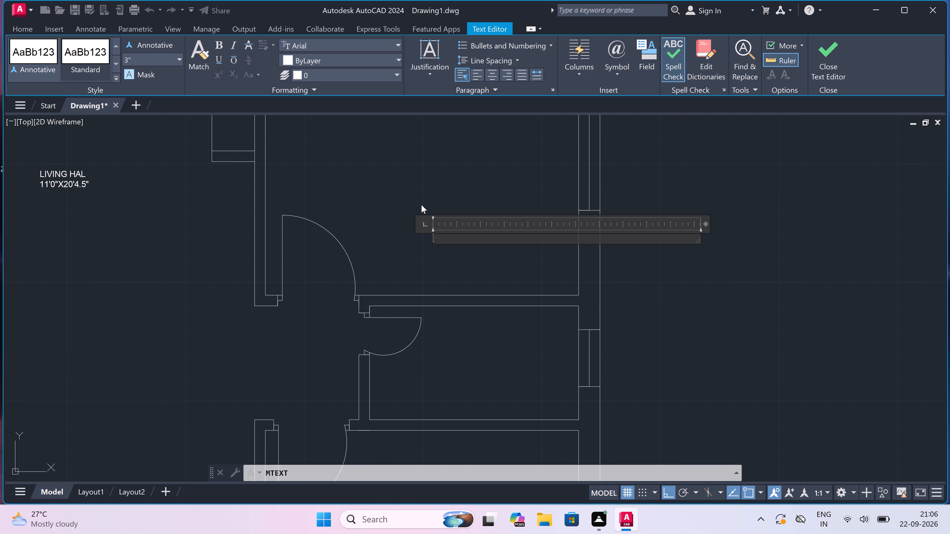
key("b")
type("ED")
key("r")
type("OOM")
key("Return")
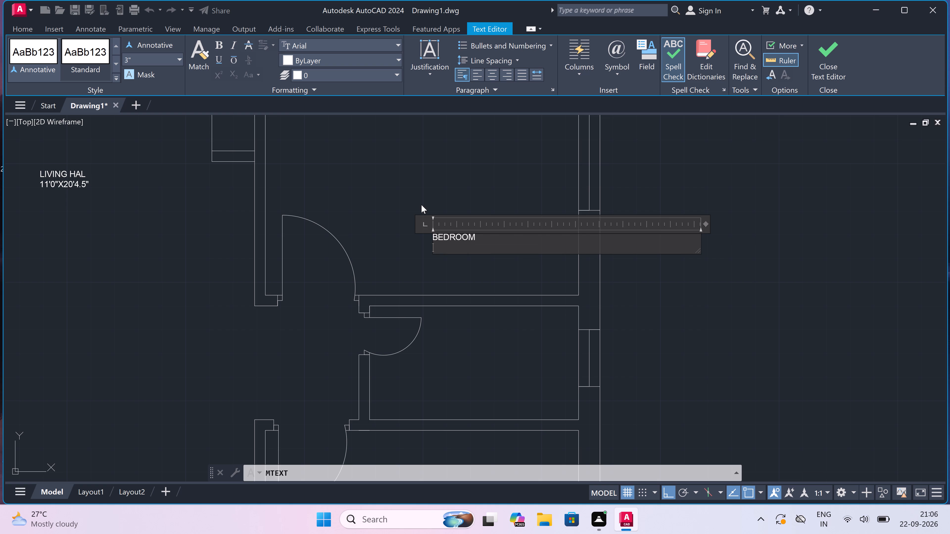
type("11'0\"X")
type("10'9\"")
left_click(410, 189)
Add multiline text in the small room below the upper-right bedroom, reading TOILET with 7'3"X4'0" on the second line.
scroll(422, 196, "down", 3)
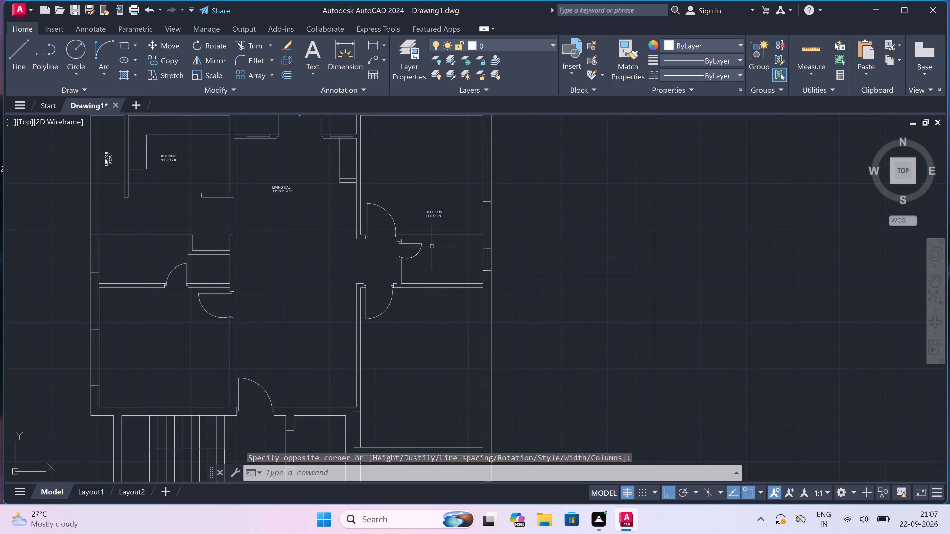
scroll(430, 271, "up", 3)
key("space")
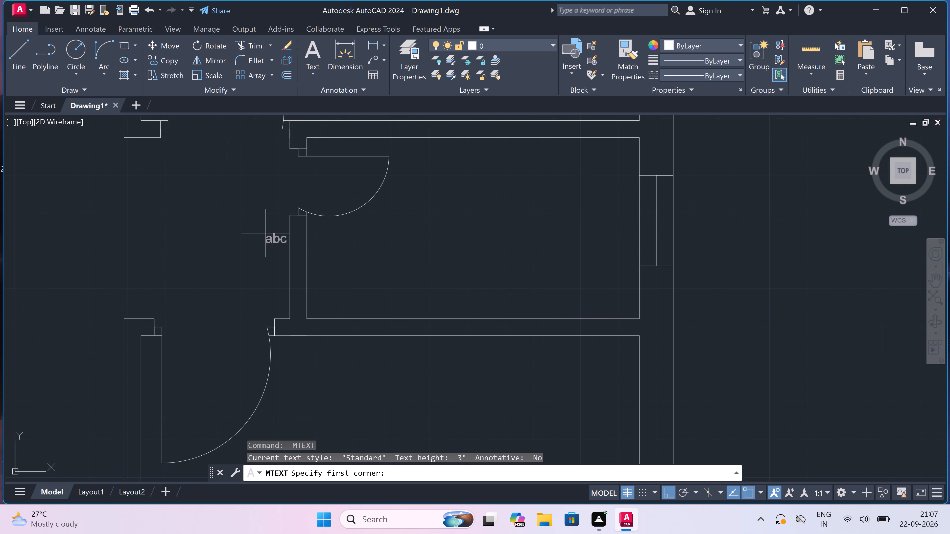
left_click(356, 269)
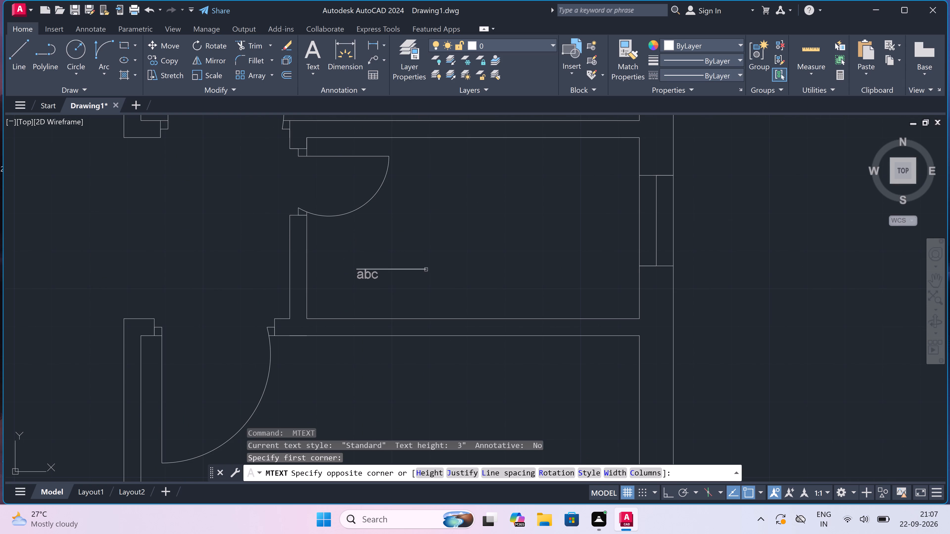
left_click(784, 315)
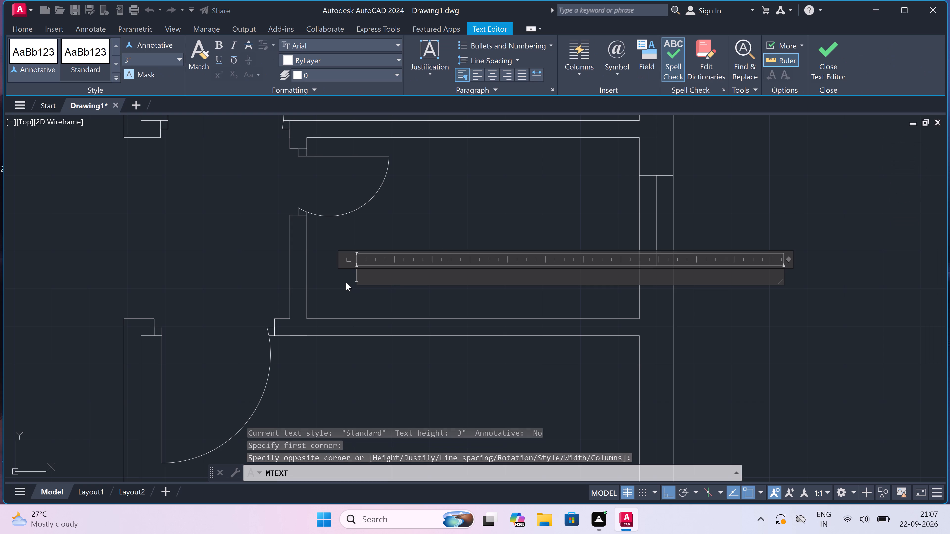
type("TOILET")
key("Return")
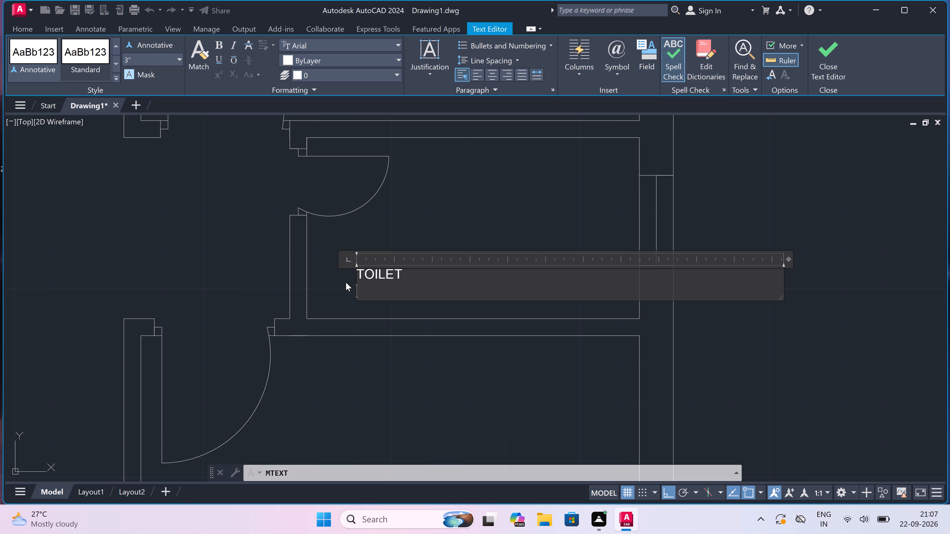
type("7'")
key("3")
key("shift+quotedbl")
key("x")
type("4'0\"")
left_click(326, 273)
scroll(343, 256, "down", 4)
scroll(359, 322, "up", 1)
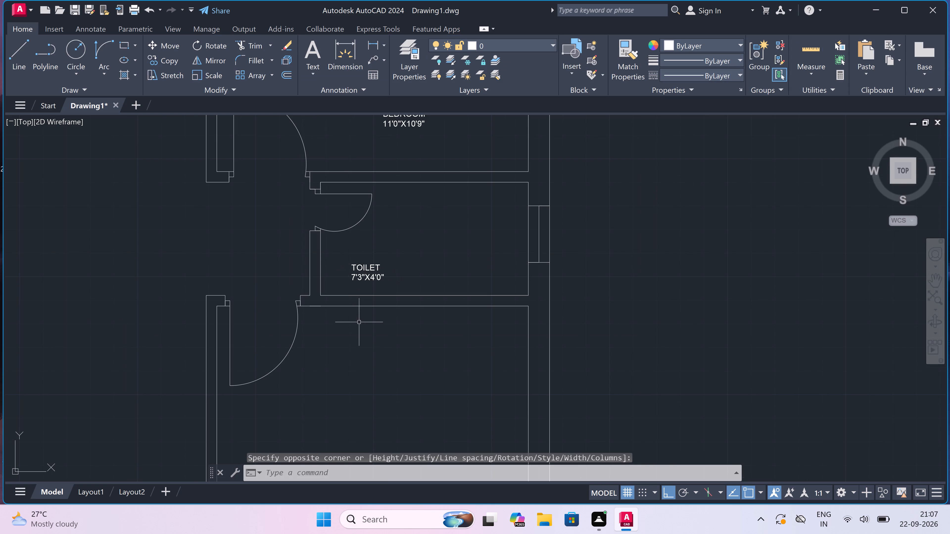
scroll(360, 322, "down", 6)
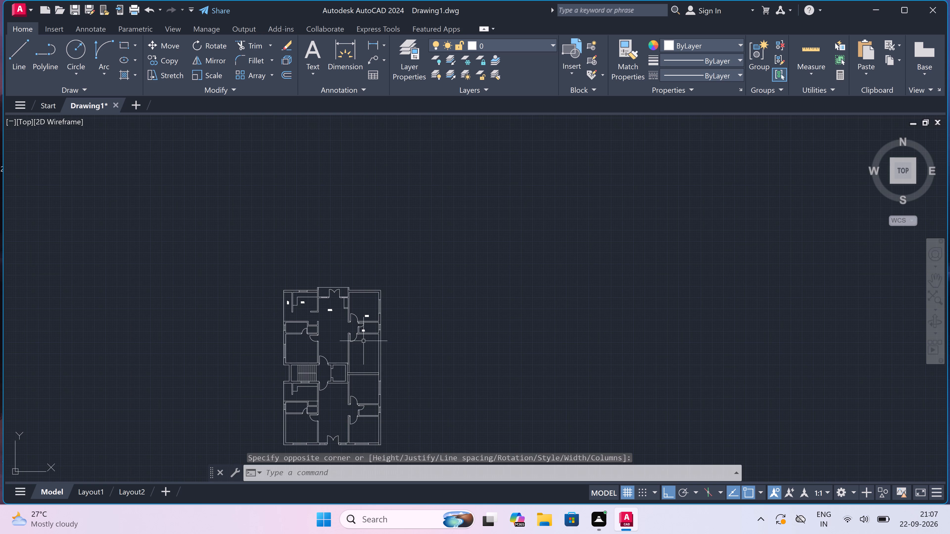
Add multiline text in the large room below the upper-right toilet, reading BEDROOM with 10'0"X15'0" on the second line.
scroll(362, 344, "up", 4)
key("space")
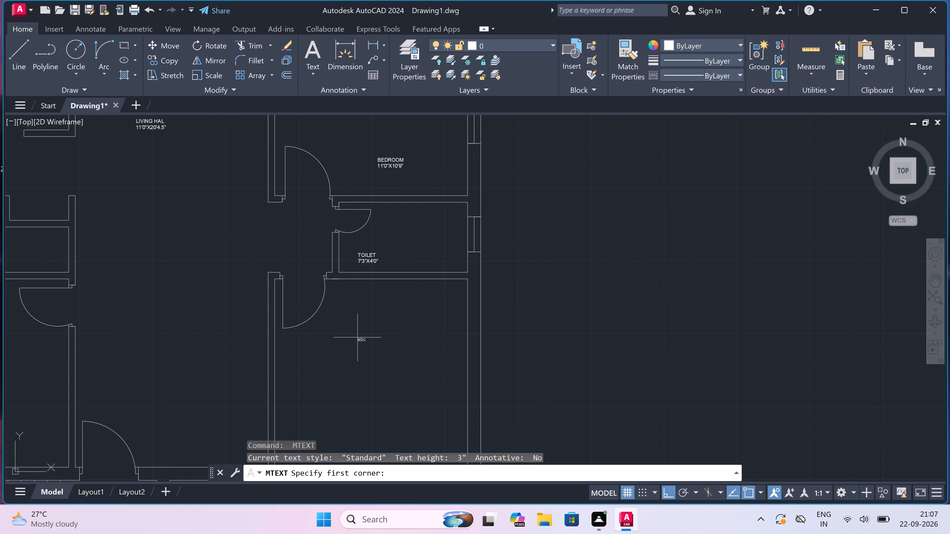
scroll(359, 333, "up", 1)
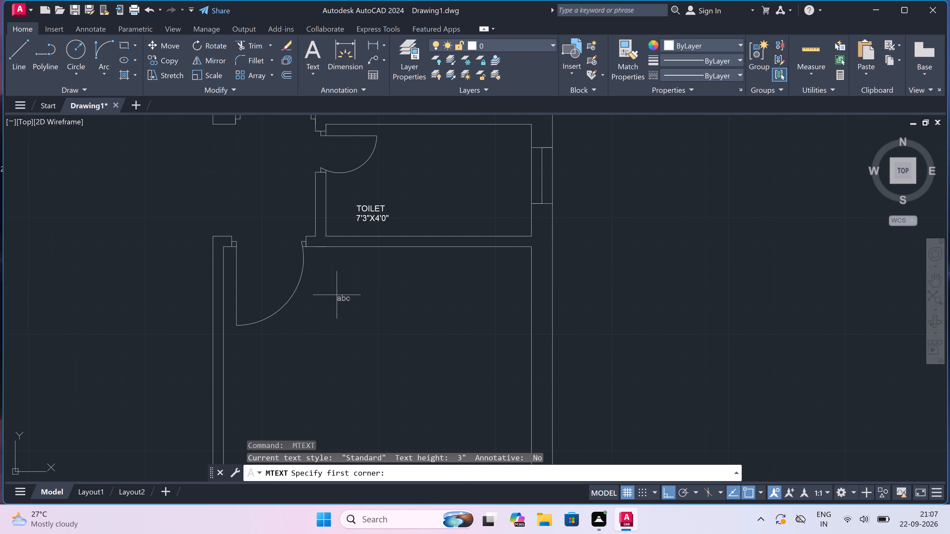
left_click_drag(337, 294, 357, 296)
left_click(790, 313)
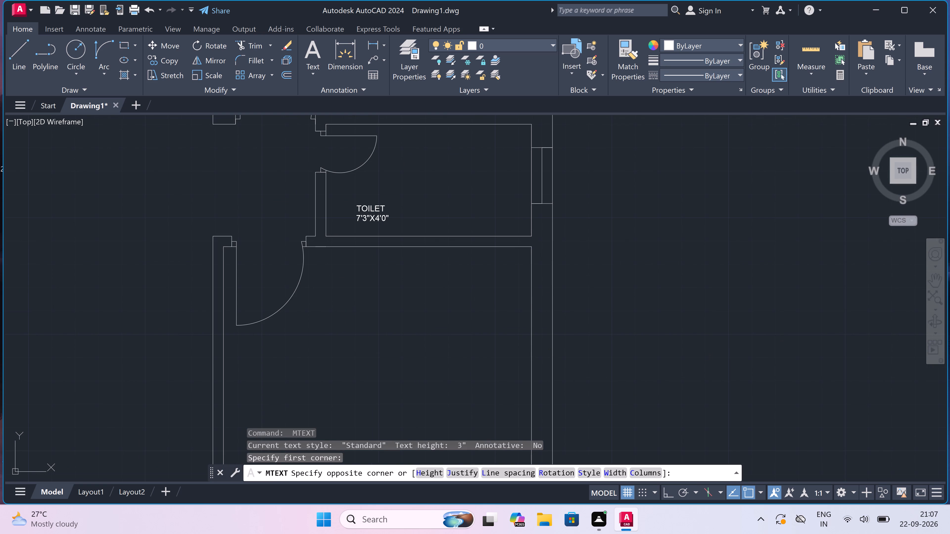
type("10'")
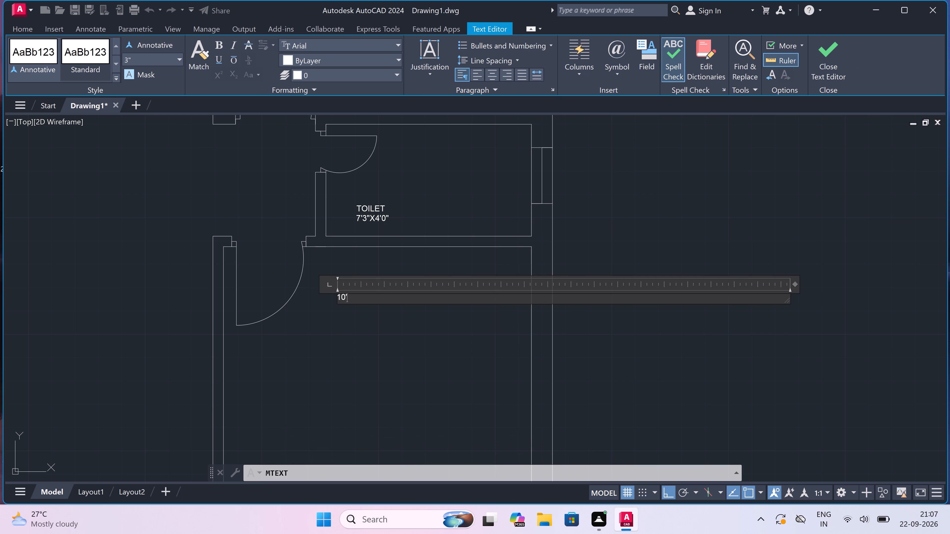
type("X15")
key("BackSpace")
key("BackSpace")
key("BackSpace")
key("BackSpace")
key("BackSpace")
key("BackSpace")
type("BEDROOM")
key("Return")
type("10'")
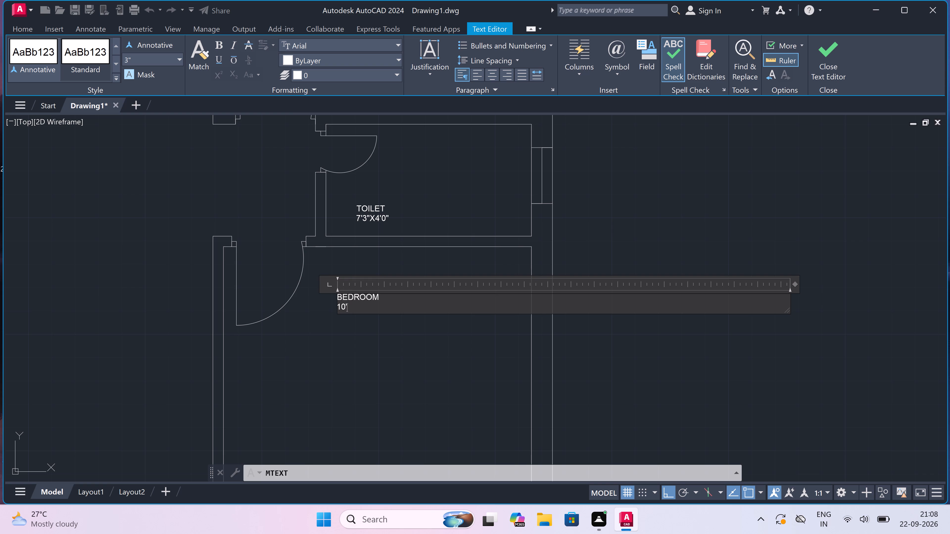
type("0\"")
type("X15'0\"")
left_click(381, 362)
Add multiline text in the lower half's right-hand room above the unlabelled toilet, reading BEDROOM with 11'0"X10'4.5" on the second line.
scroll(420, 321, "down", 4)
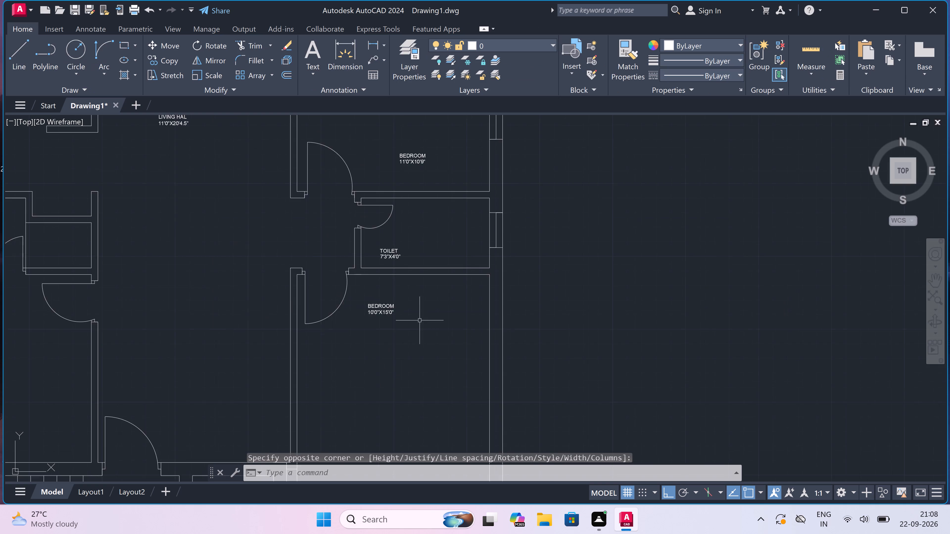
scroll(421, 316, "down", 5)
scroll(417, 352, "up", 5)
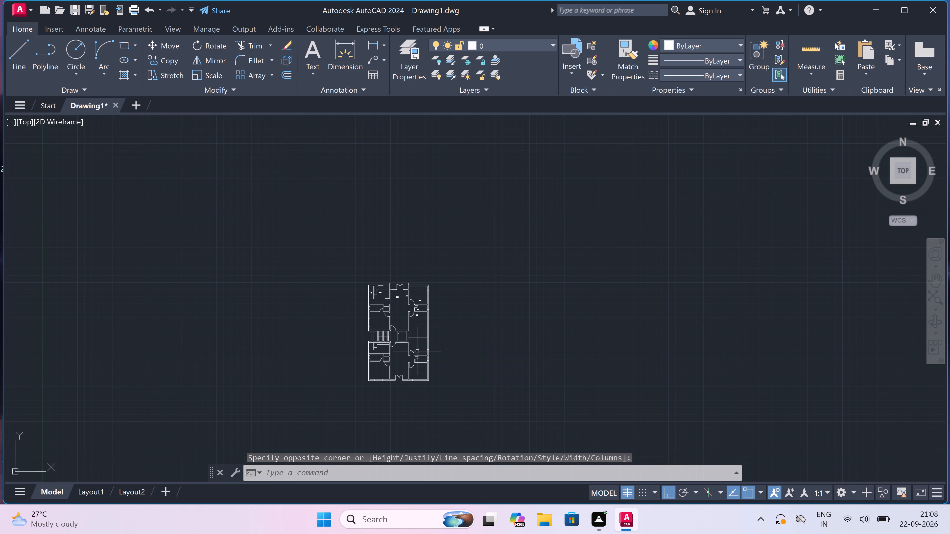
scroll(411, 341, "down", 1)
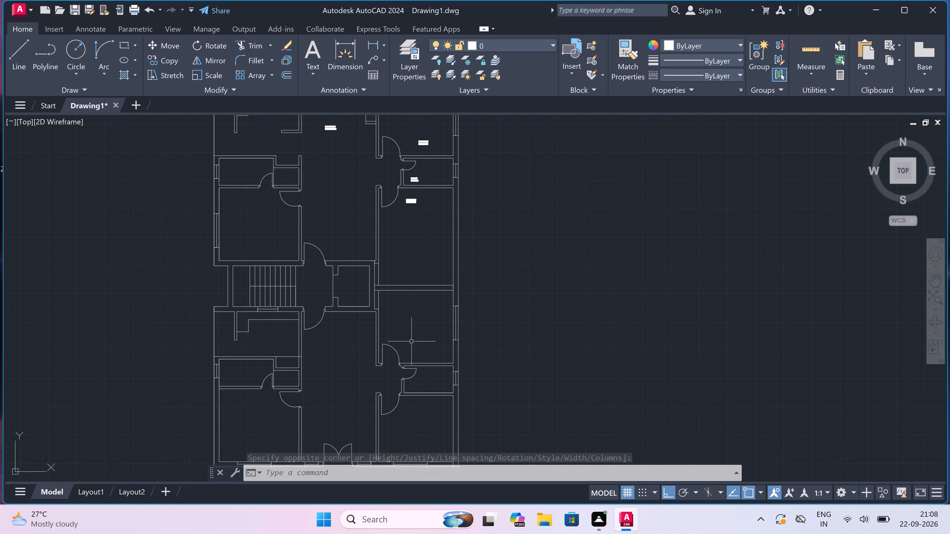
scroll(411, 341, "up", 2)
key("space")
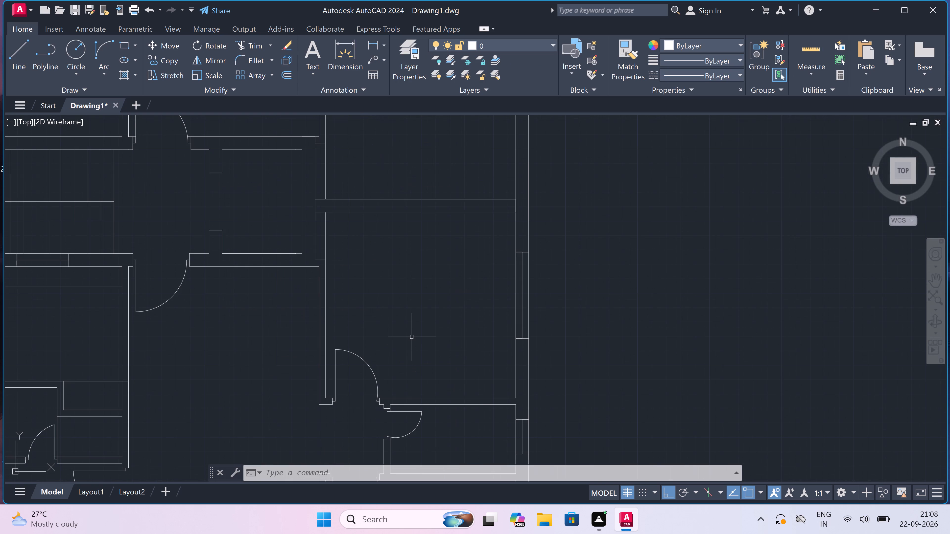
scroll(412, 336, "down", 2)
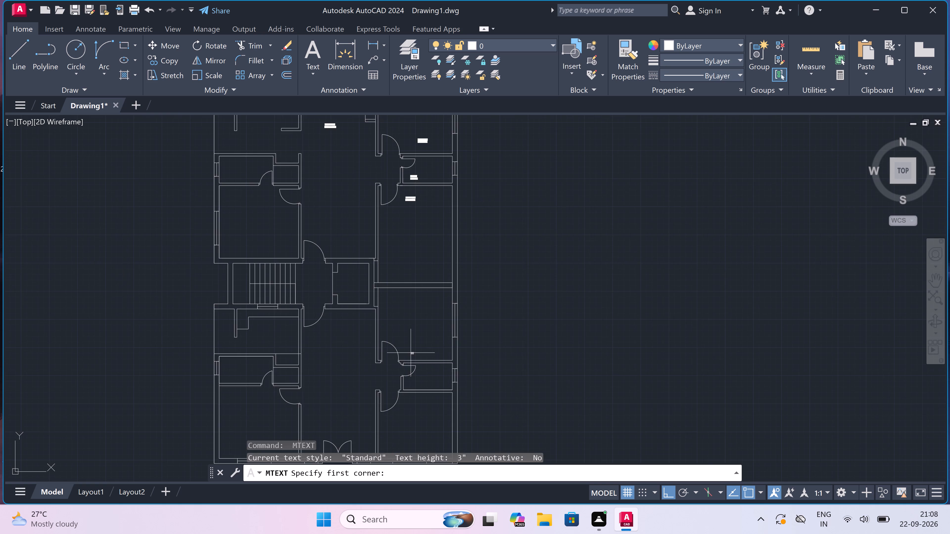
scroll(411, 353, "up", 2)
left_click(406, 345)
left_click(613, 370)
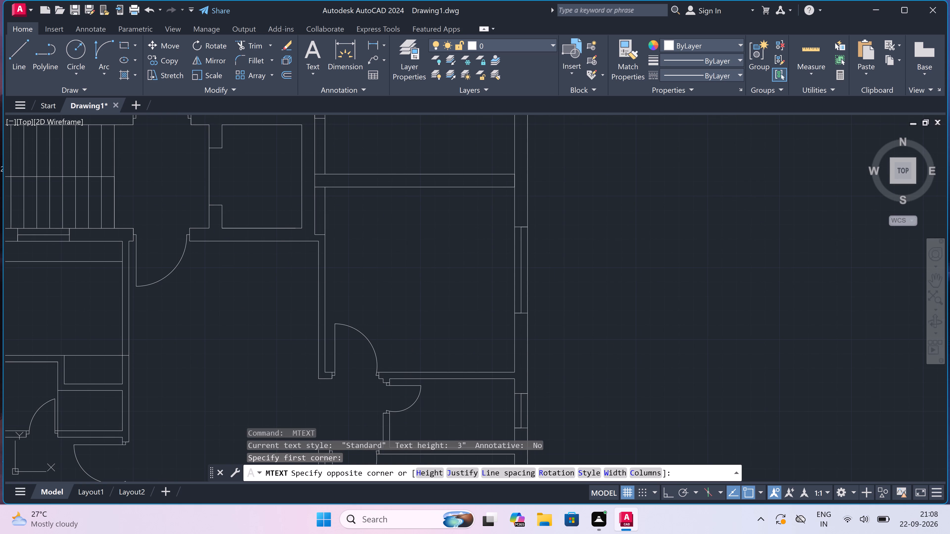
scroll(458, 357, "up", 1)
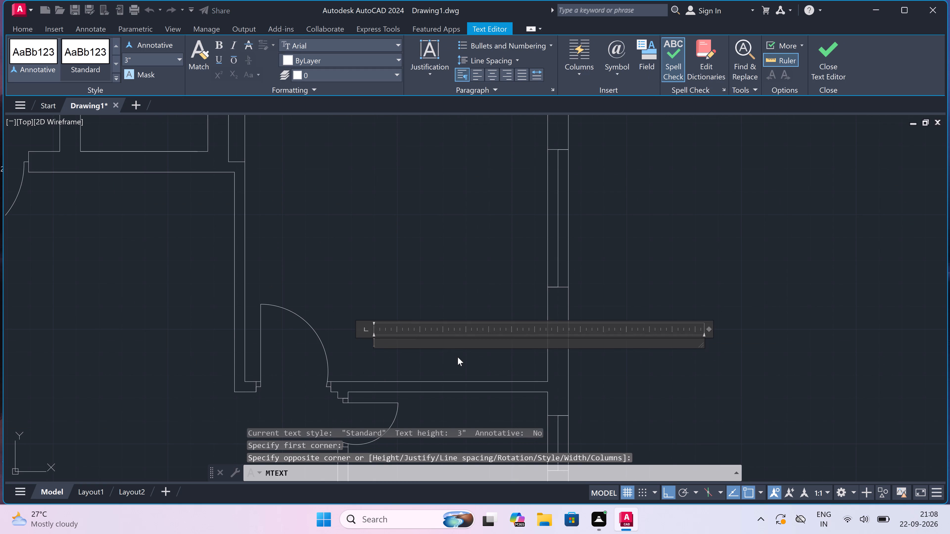
type("BEDROOM")
key("Return")
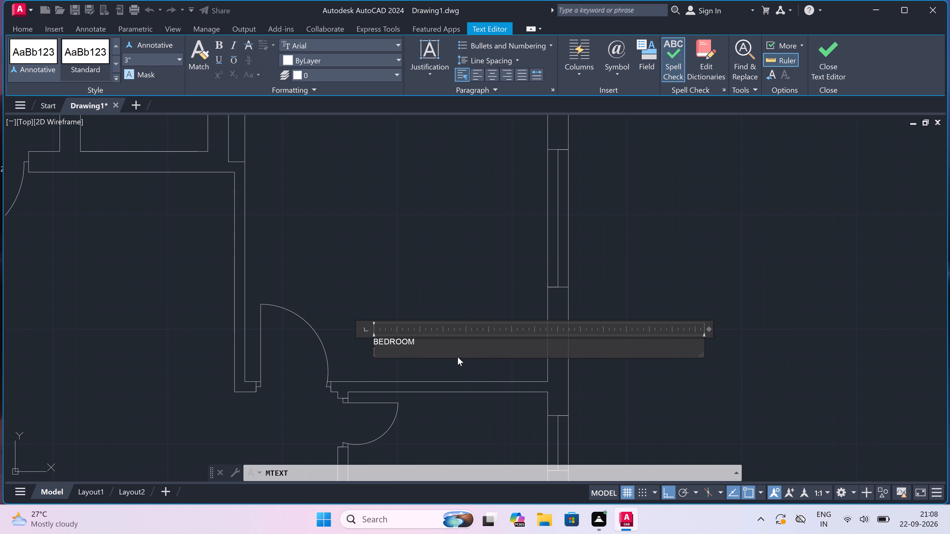
type("11'0\"X1")
type("0.4")
key("5")
key("shift+quotedbl")
scroll(399, 359, "up", 3)
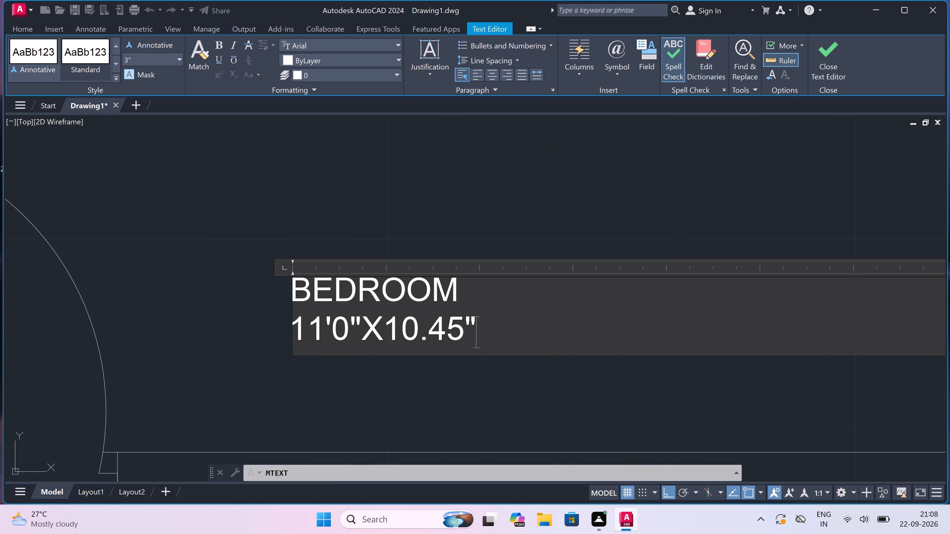
left_click_drag(437, 334, 433, 337)
key("BackSpace")
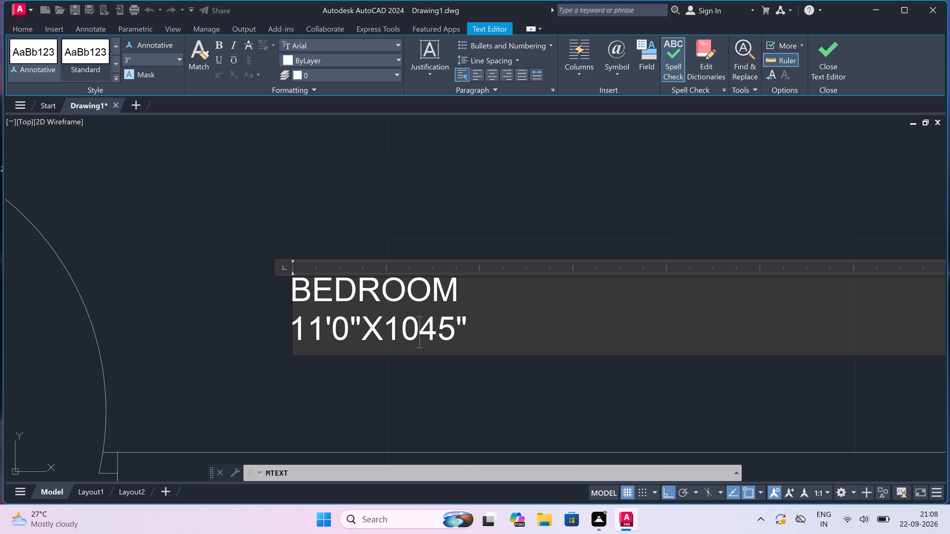
key("apostrophe")
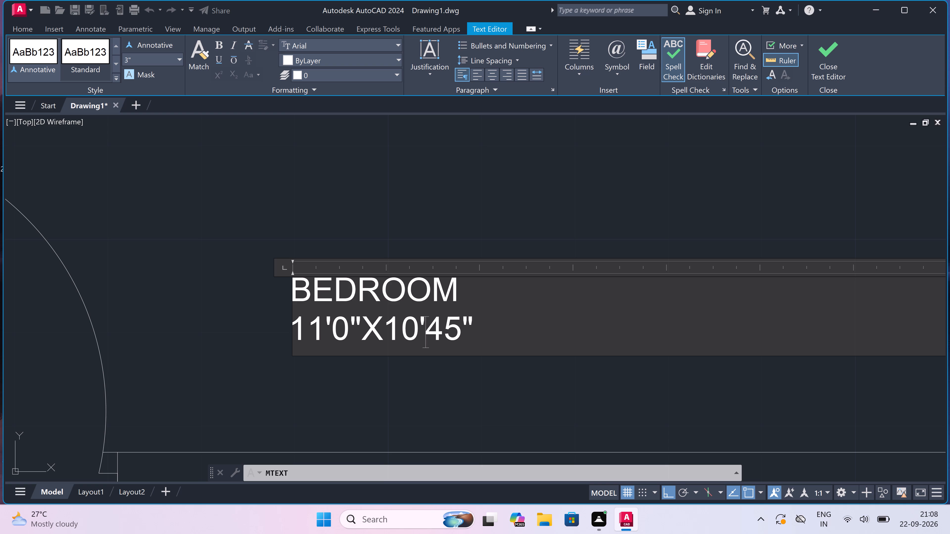
left_click(445, 335)
key("period")
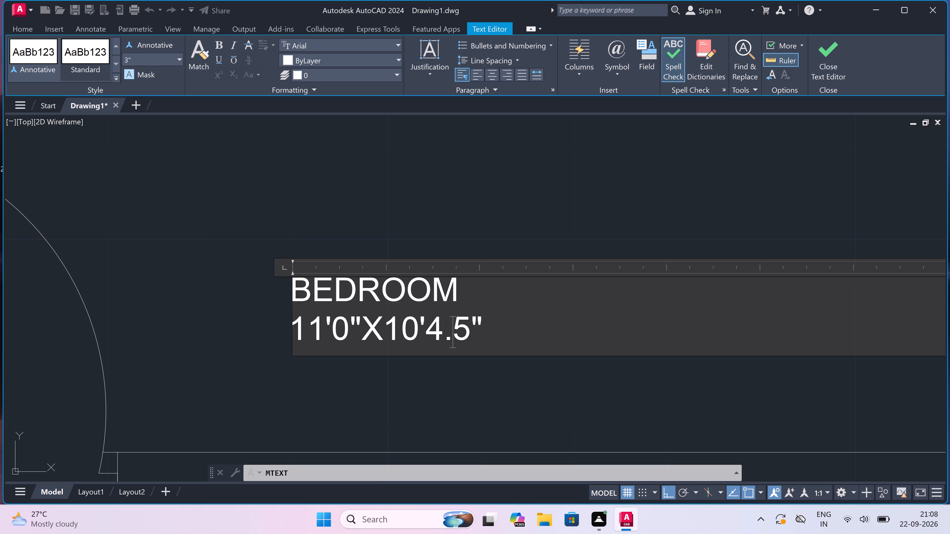
left_click(439, 180)
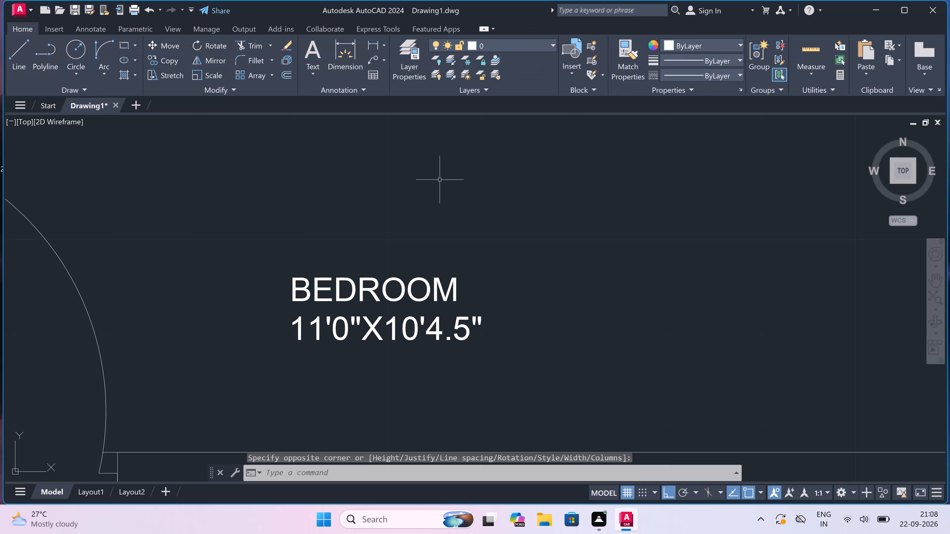
Add multiline text in the small room below the lower half's right-hand bedroom, reading TOILET with 7'3"X4'0" on the second line.
scroll(442, 190, "down", 6)
scroll(446, 216, "up", 3)
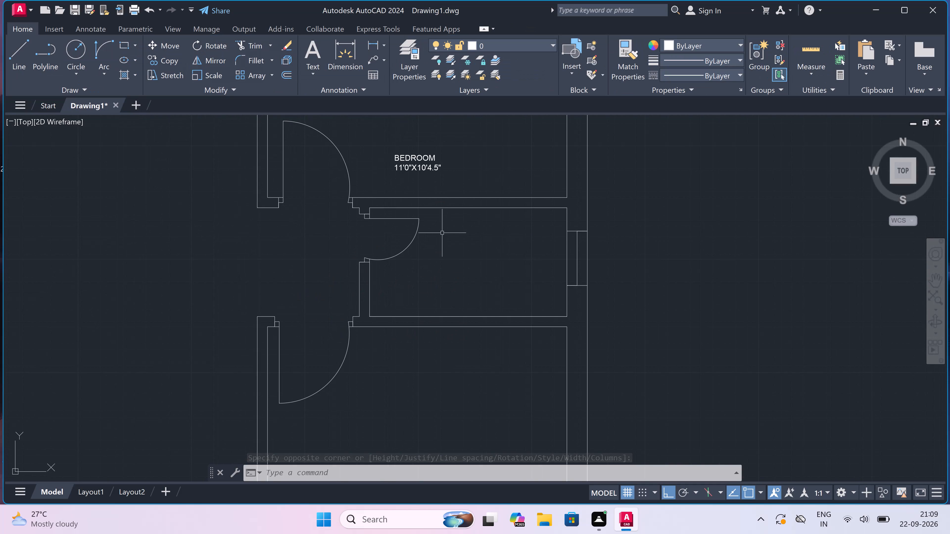
scroll(426, 267, "up", 2)
key("space")
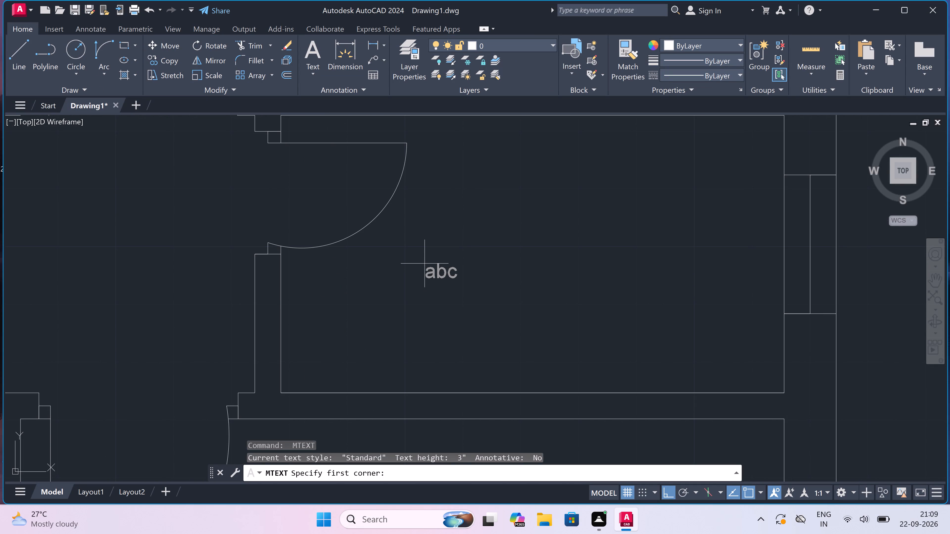
left_click_drag(351, 313, 355, 317)
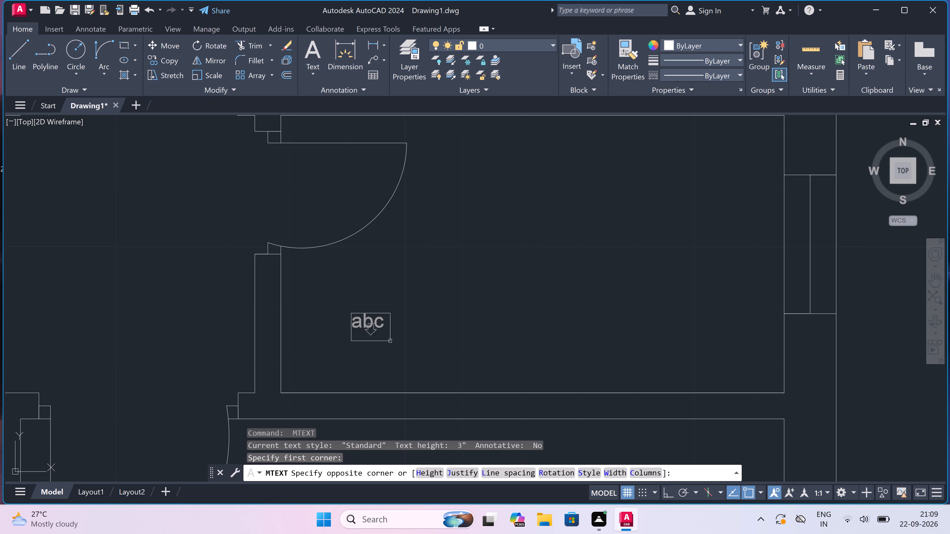
left_click(638, 348)
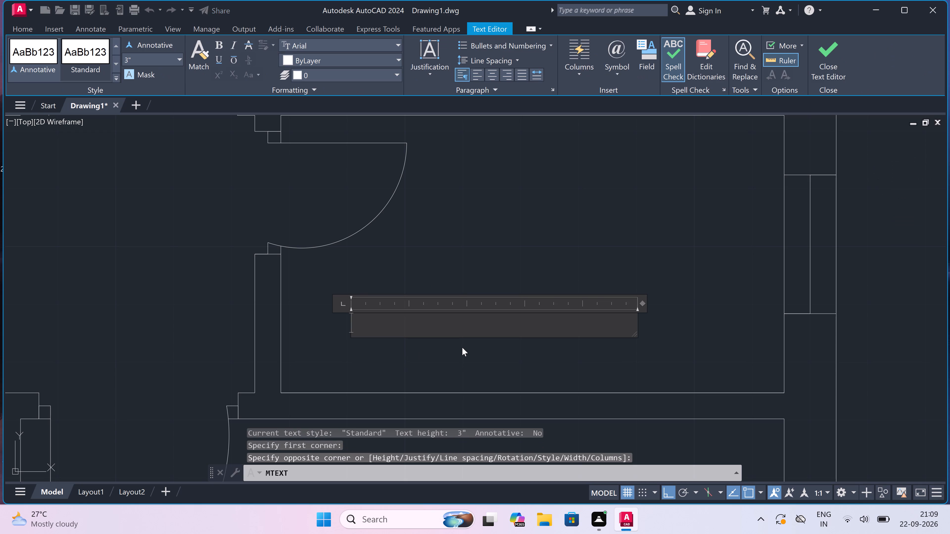
type("TOILET")
key("Return")
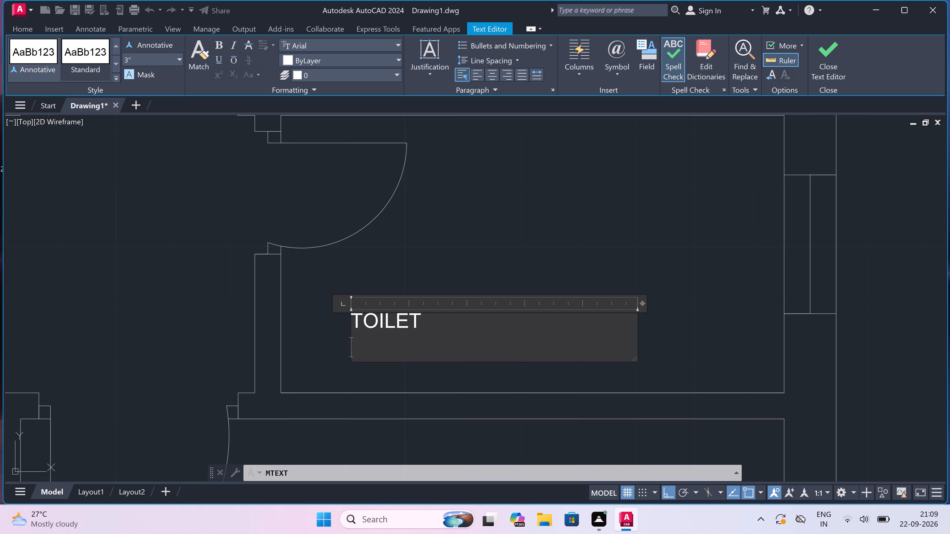
type("7'")
key("3")
key("shift+quotedbl")
key("x")
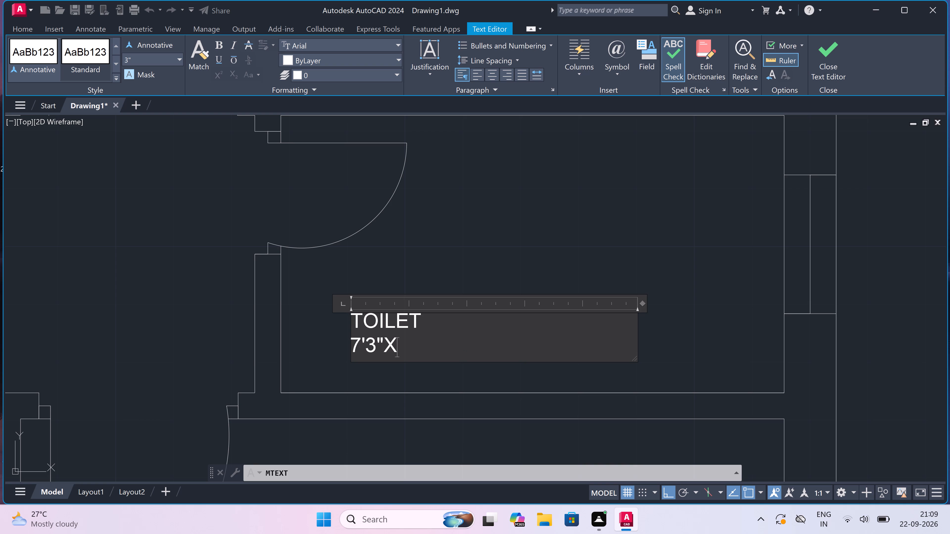
type("4'0\"")
left_click(474, 270)
Add multiline text in the lower-right corner room below the toilet, reading BEDROOM with 11'0"X10'4.5" on the second line.
scroll(475, 266, "down", 7)
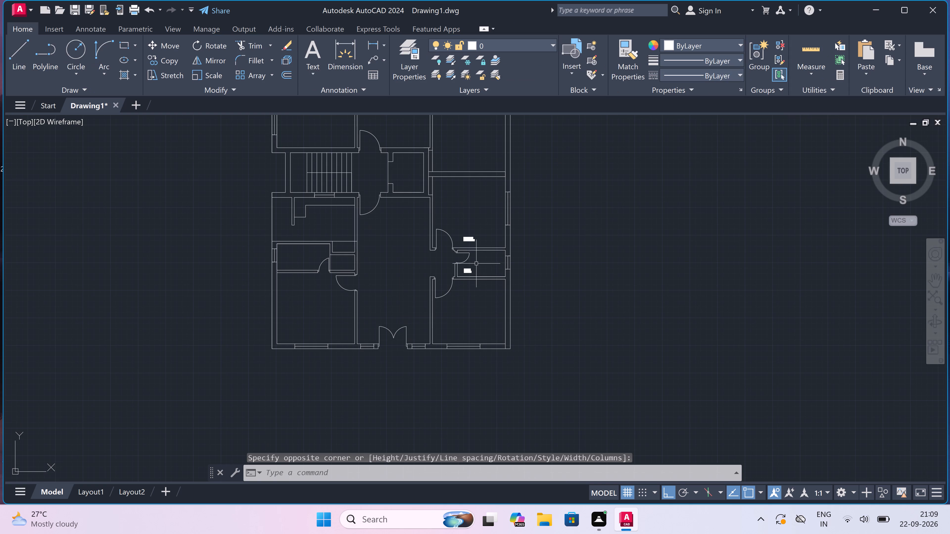
scroll(476, 300, "up", 3)
scroll(492, 253, "up", 1)
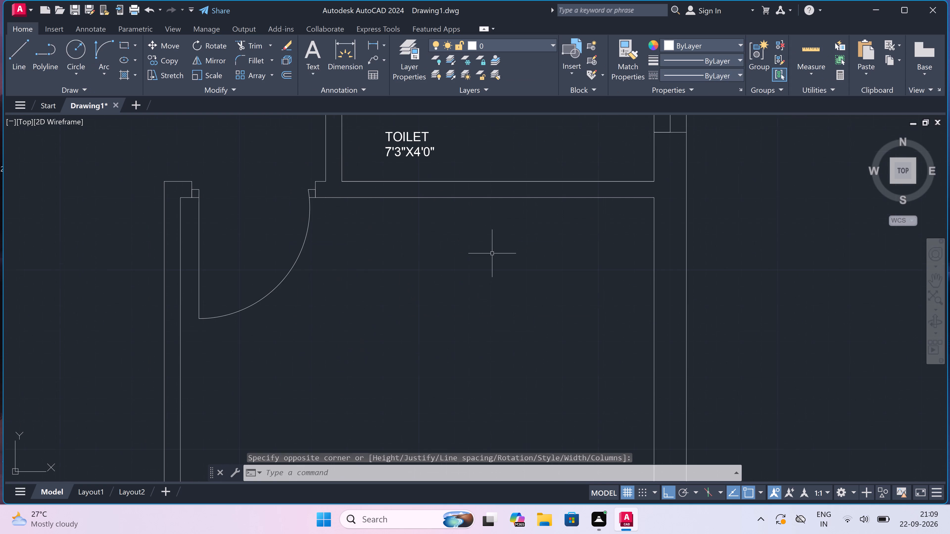
key("space")
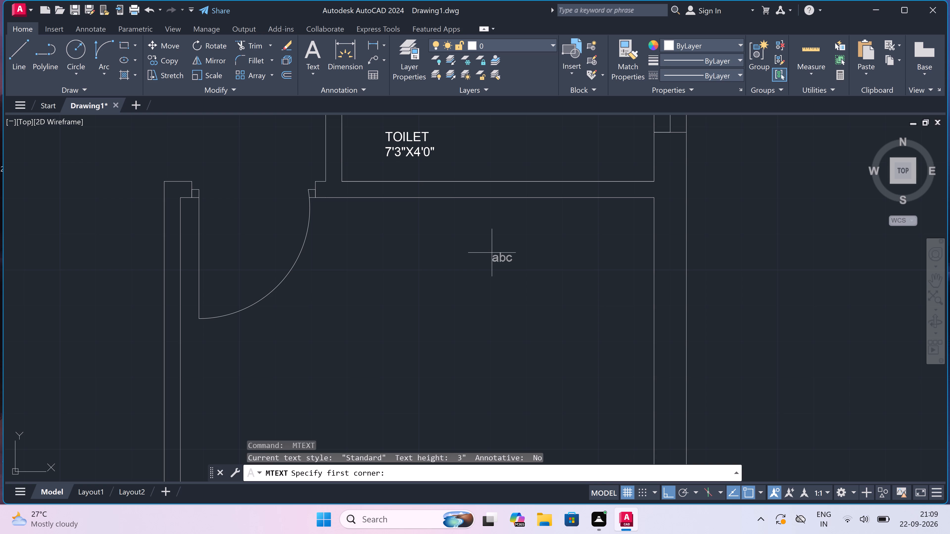
left_click_drag(376, 247, 378, 249)
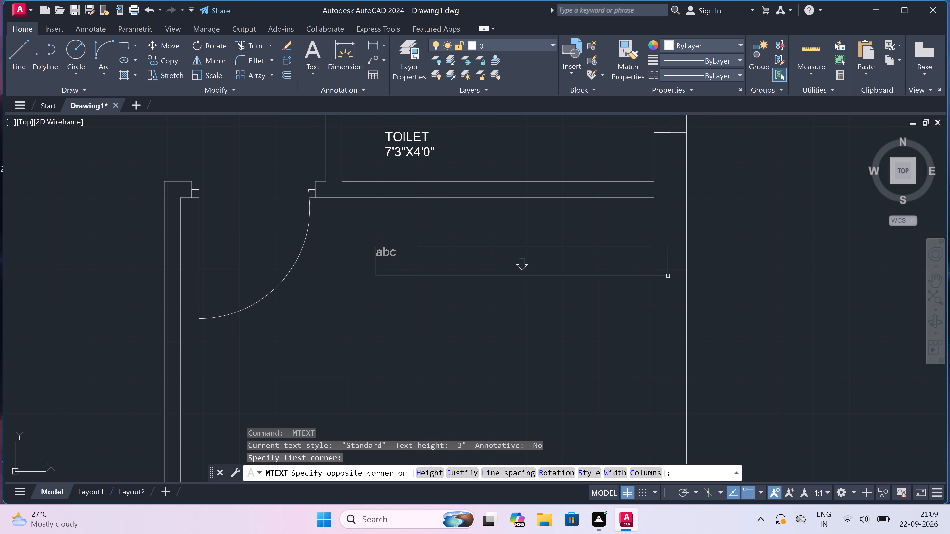
left_click(721, 268)
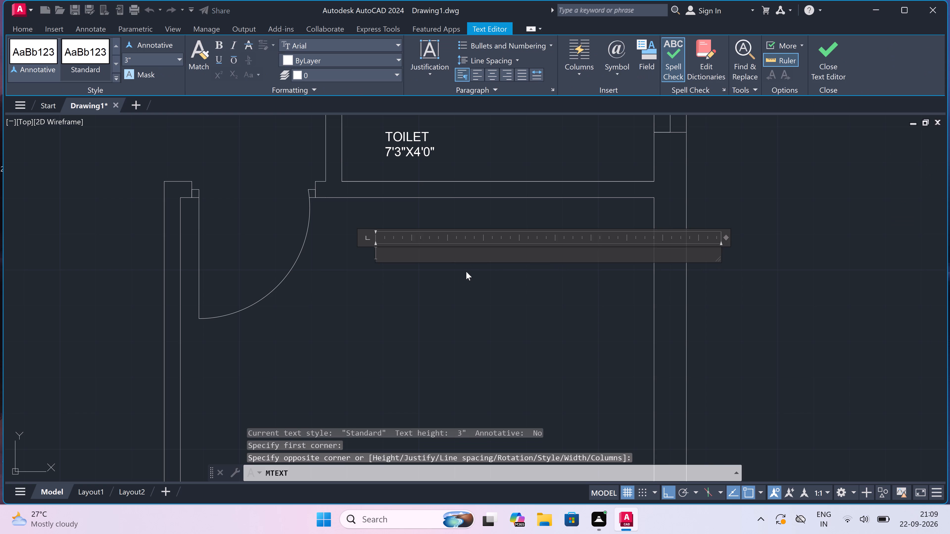
type("BEDR")
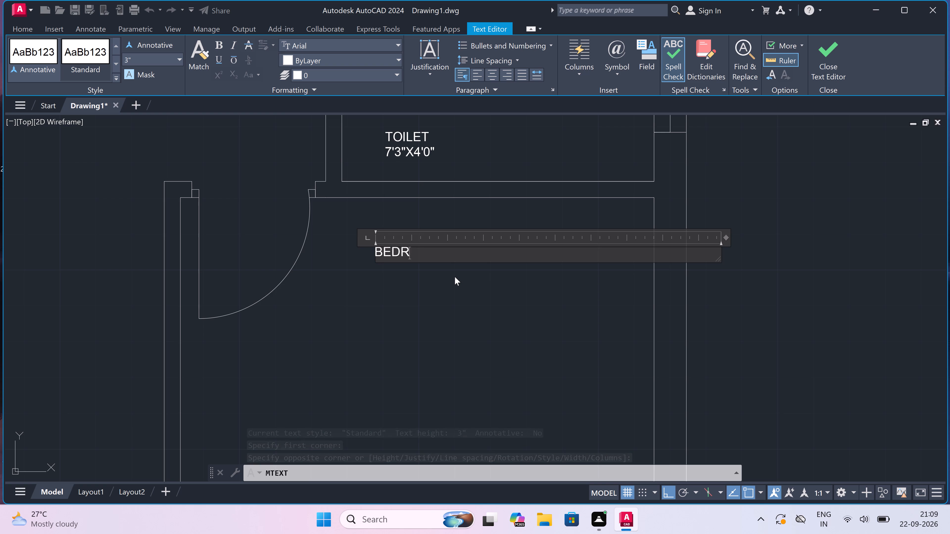
key("BackSpace")
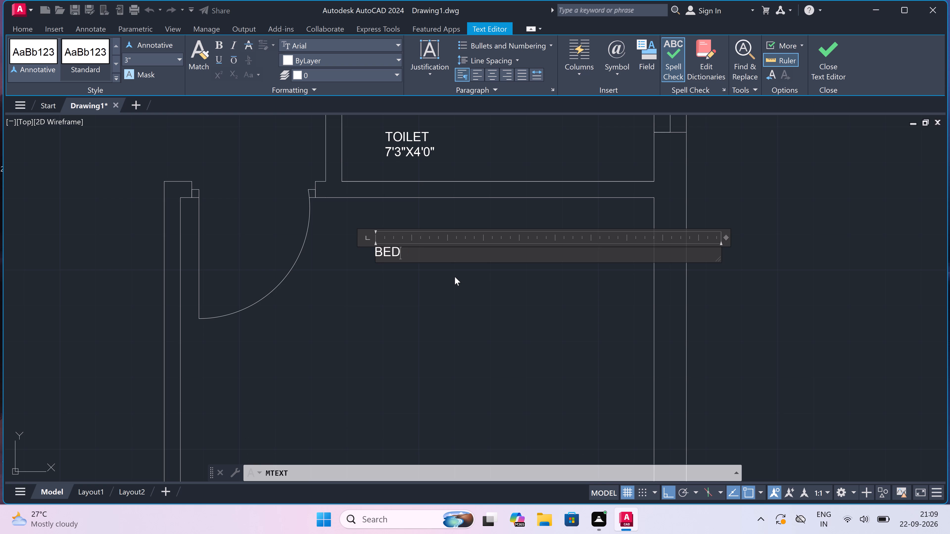
type("ROOM")
key("Return")
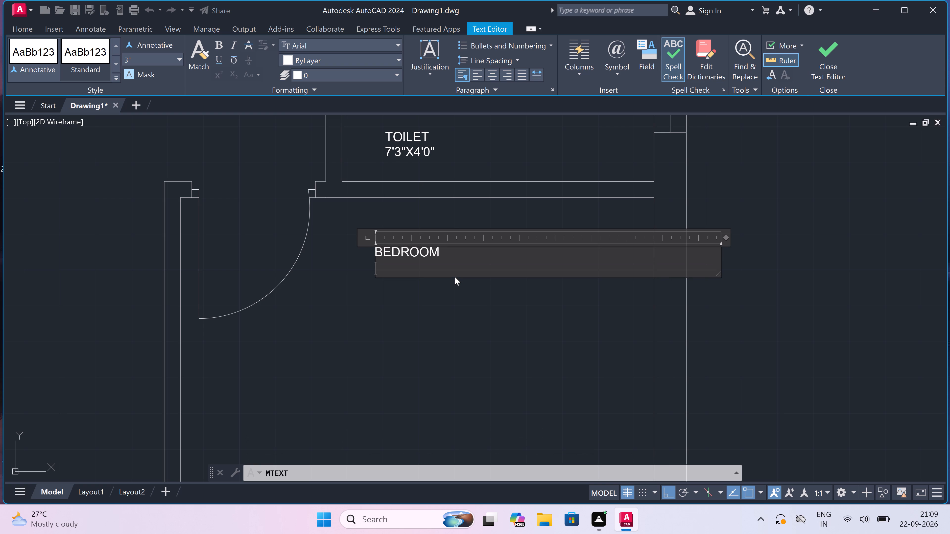
type("11")
type("'0\"")
key("x")
type("10'")
key("4")
type(".5")
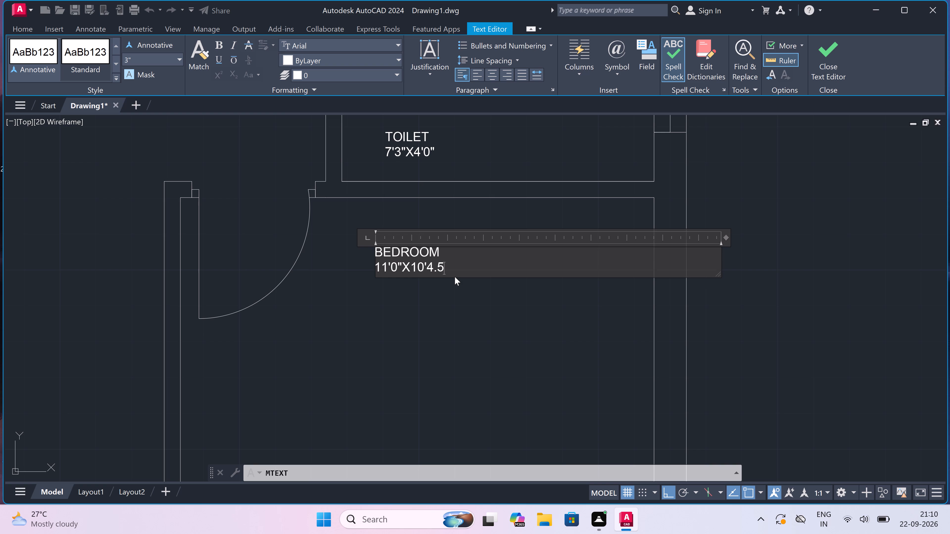
key("shift+quotedbl")
left_click(464, 300)
Add multiline text in the lower half's central hall above the double entrance door, reading LIVING with 11'0"X20'4.5" on the second line.
scroll(465, 294, "down", 7)
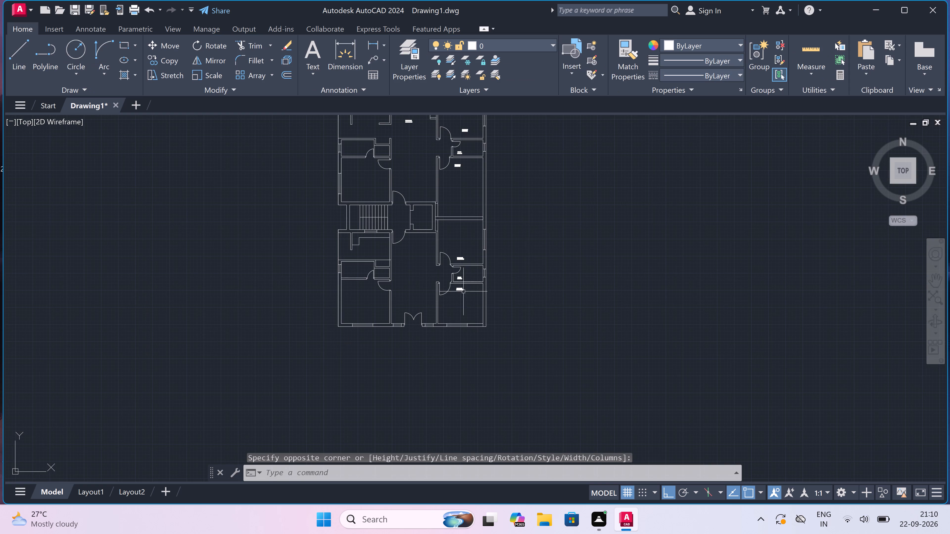
scroll(397, 288, "up", 1)
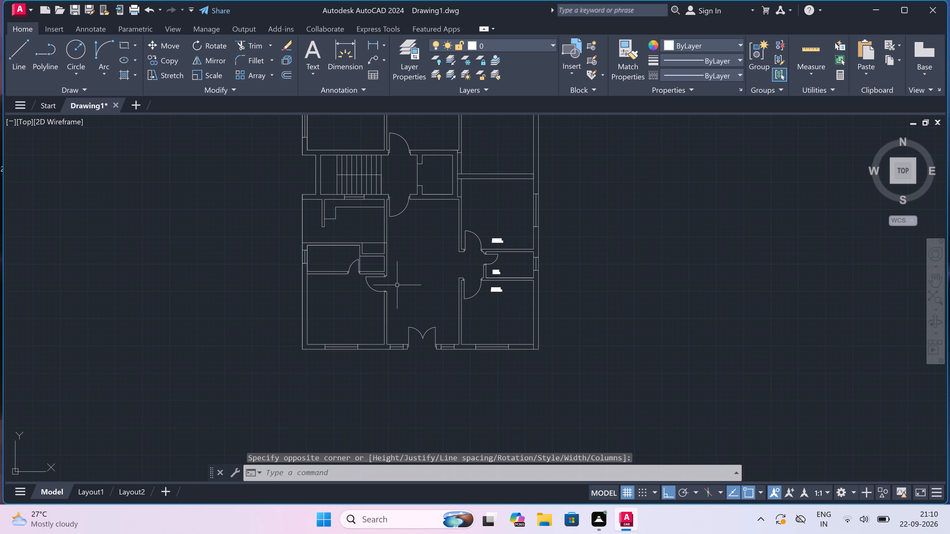
scroll(405, 261, "up", 2)
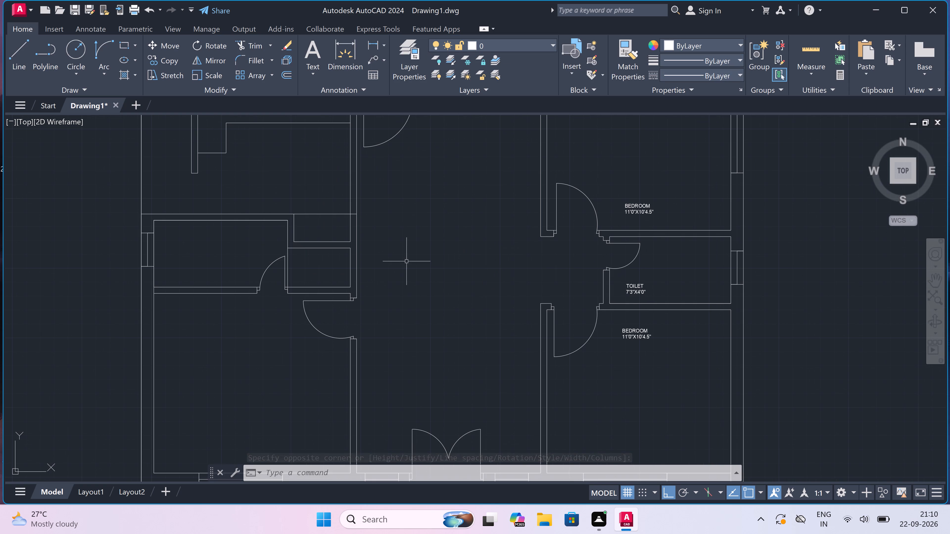
key("space")
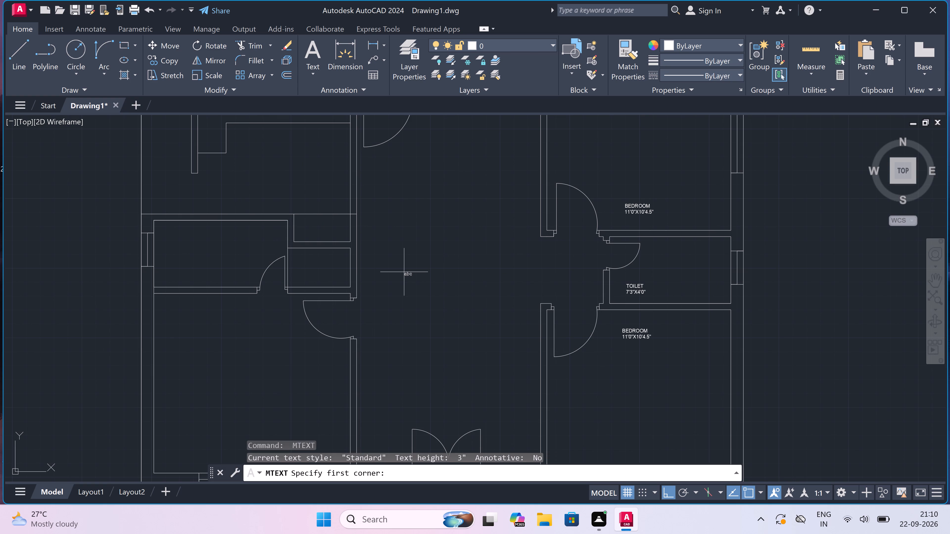
left_click_drag(418, 270, 432, 269)
left_click(574, 298)
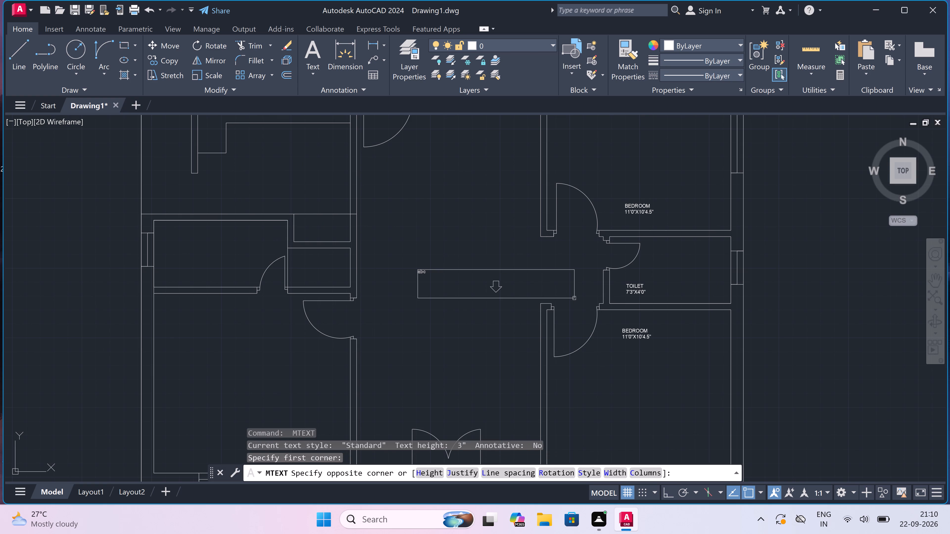
type("LIVING")
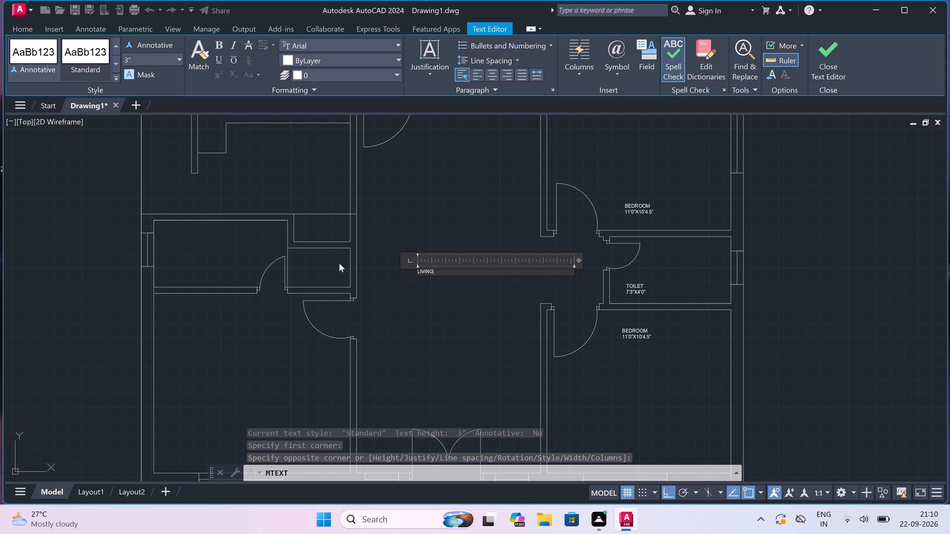
scroll(433, 289, "up", 3)
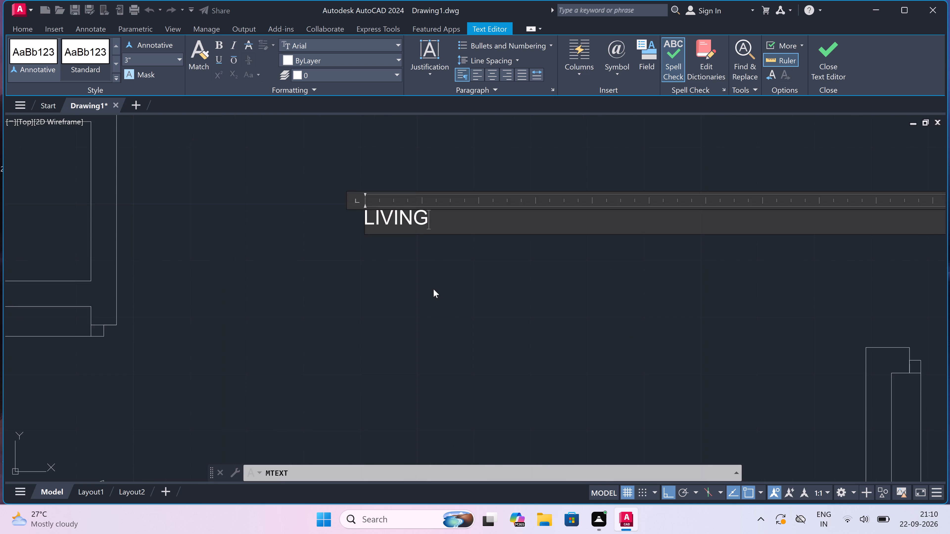
scroll(433, 288, "down", 1)
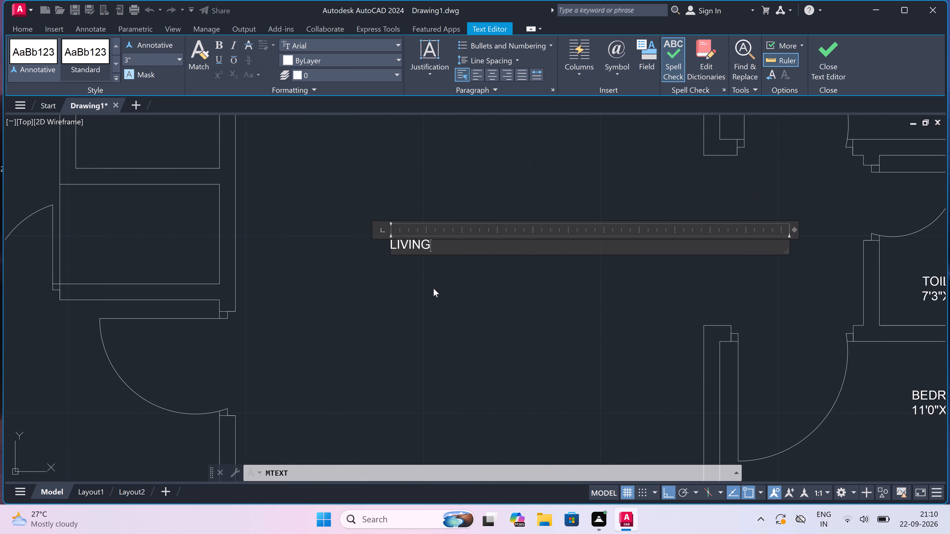
key("Return")
type("11'0\"")
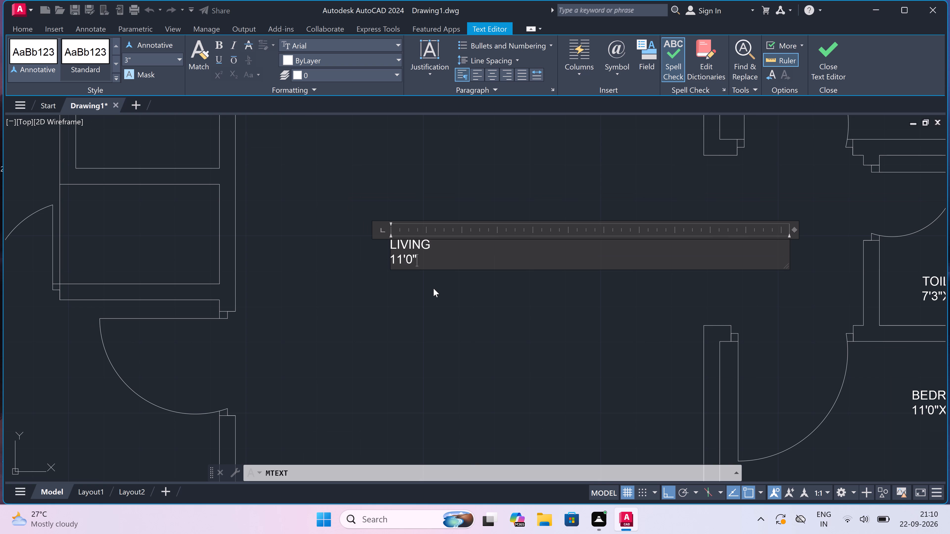
key("x")
type("20'")
key("4")
type(".5")
key("shift+quotedbl")
left_click_drag(429, 283, 429, 285)
Add multiline text in the lower-left corner room, reading BEDROOM with 11'9"X10'9" on the second line.
scroll(429, 285, "down", 4)
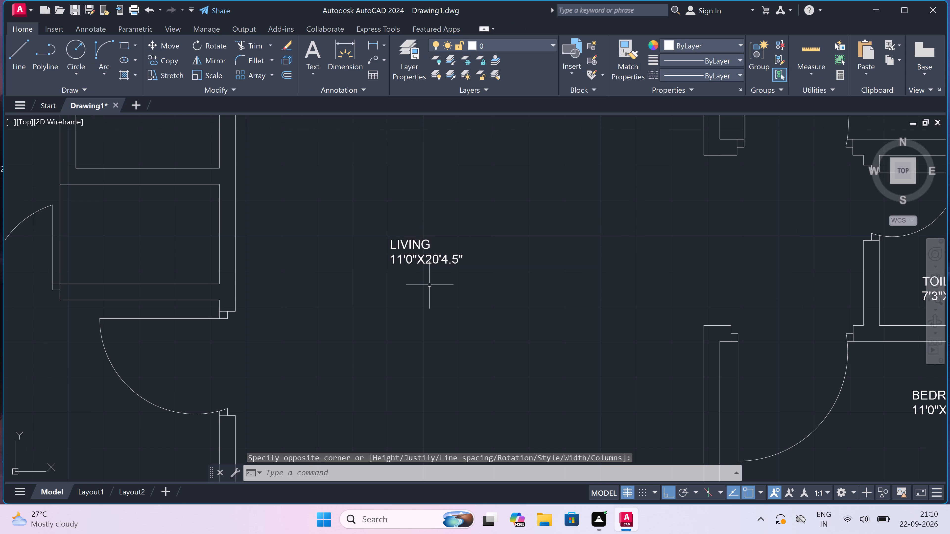
scroll(430, 279, "down", 5)
scroll(394, 304, "up", 4)
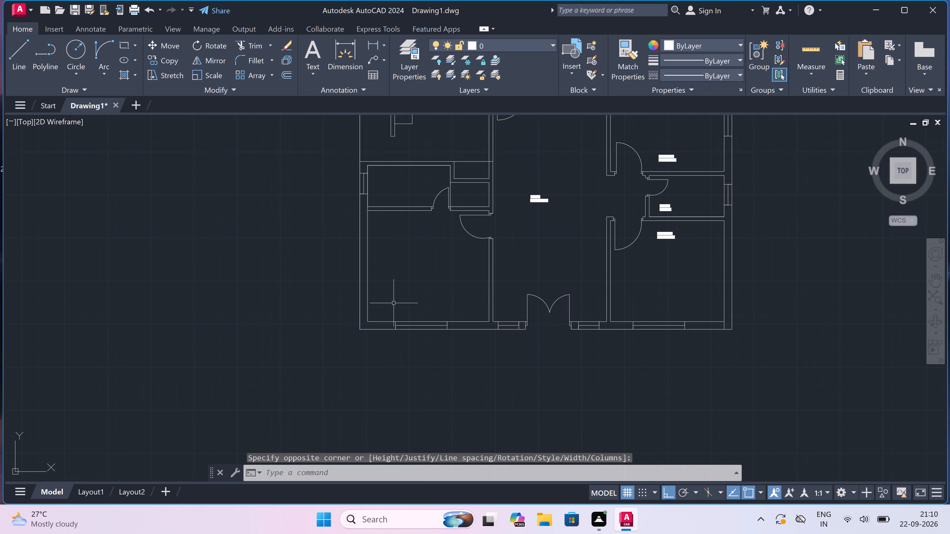
scroll(390, 213, "up", 2)
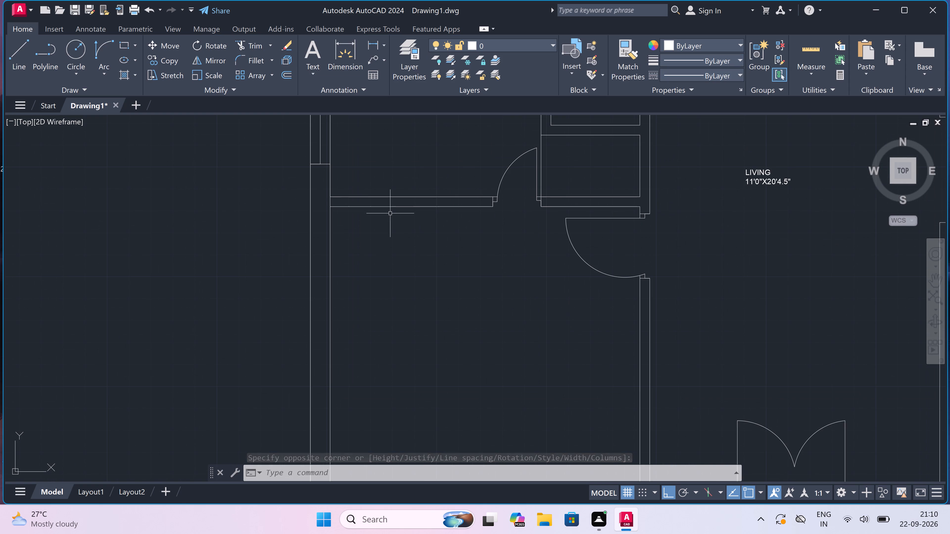
key("space")
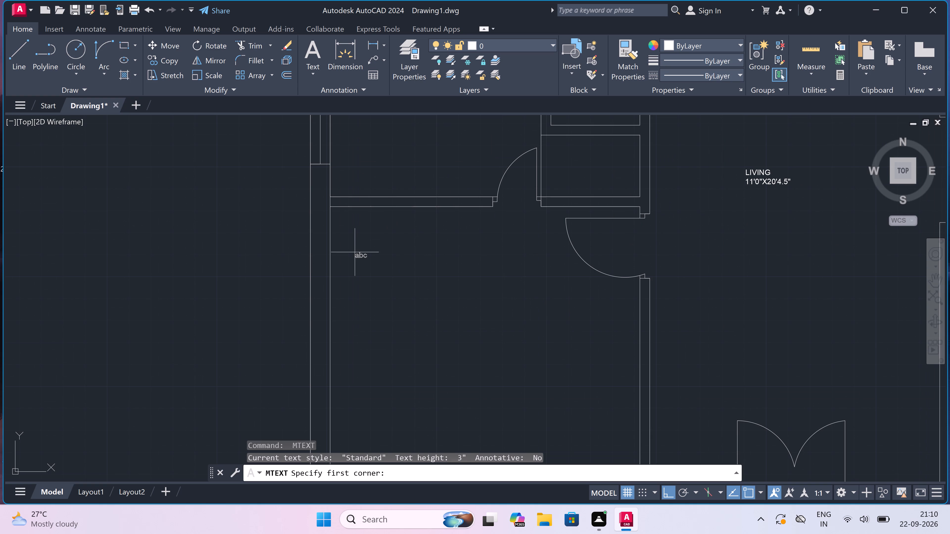
left_click(354, 245)
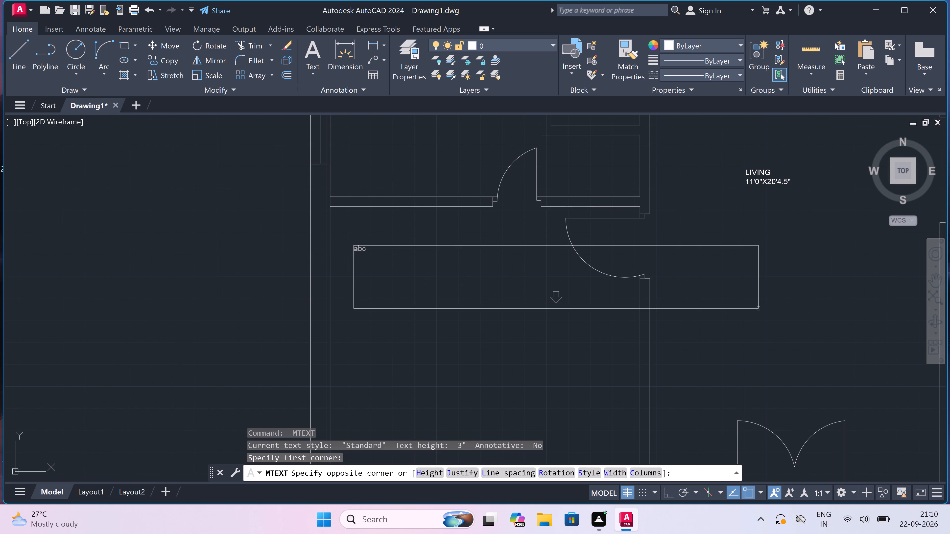
left_click(784, 290)
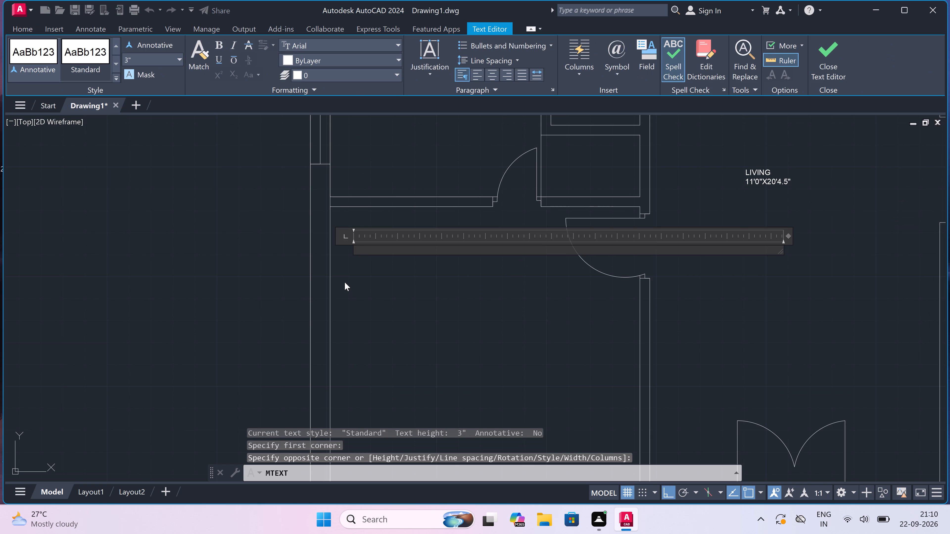
scroll(344, 280, "up", 1)
type("BEDROOM")
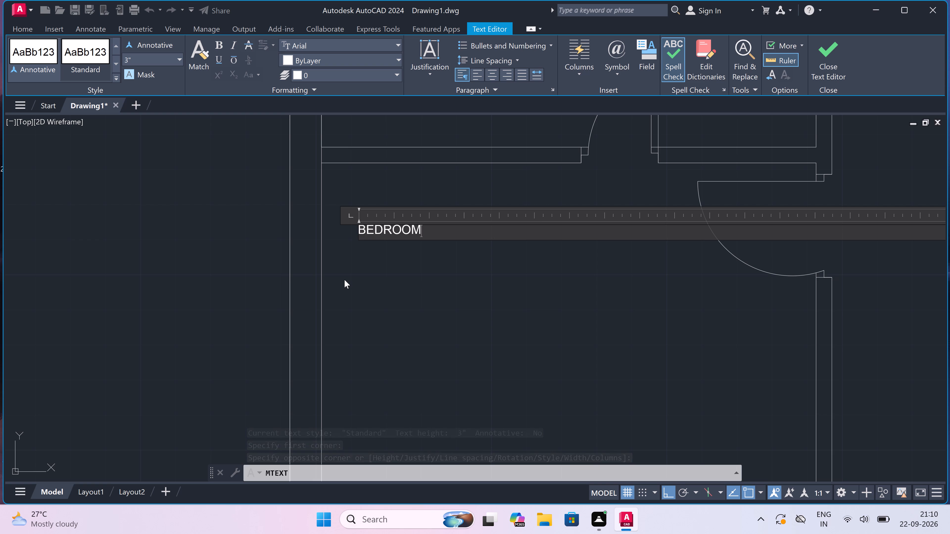
key("Return")
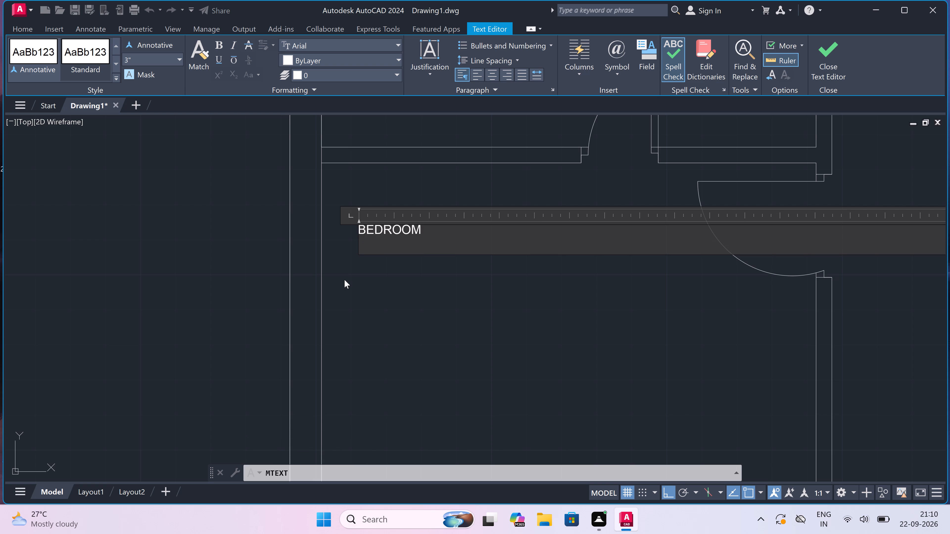
type("11")
type("'9\"")
key("x")
type("10'9")
key("shift+quotedbl")
left_click(385, 321)
Add multiline text in the small room directly above the lower-left bedroom, reading TOILET with 8'0"X4'0" on the second line.
scroll(397, 286, "down", 7)
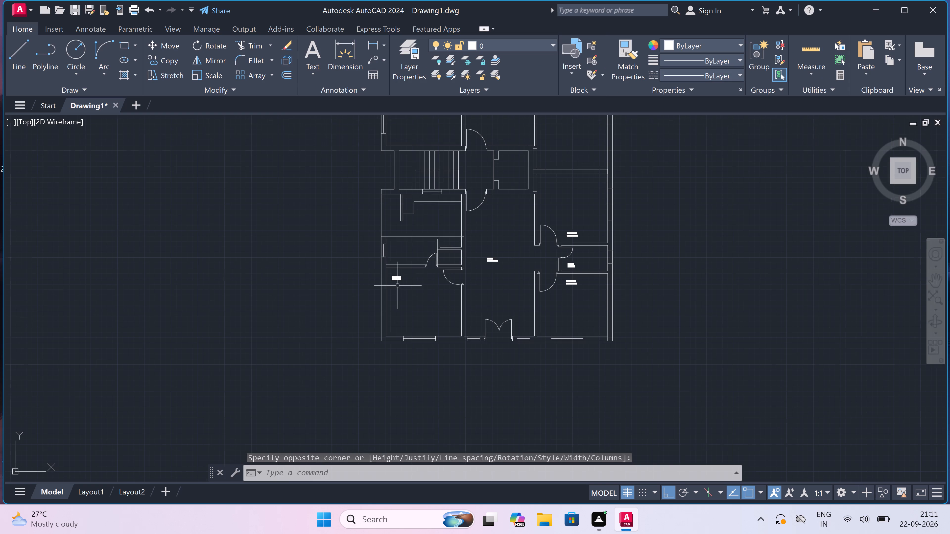
scroll(413, 247, "up", 3)
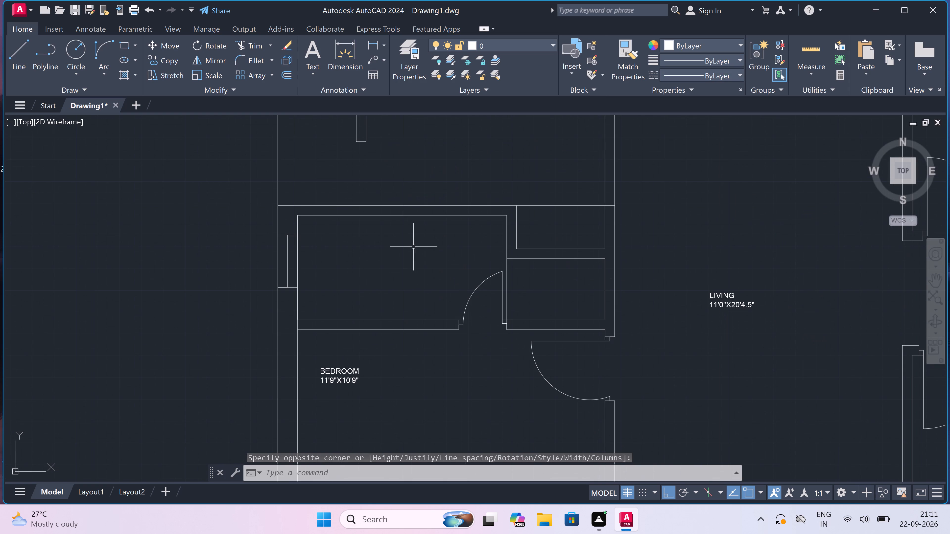
key("space")
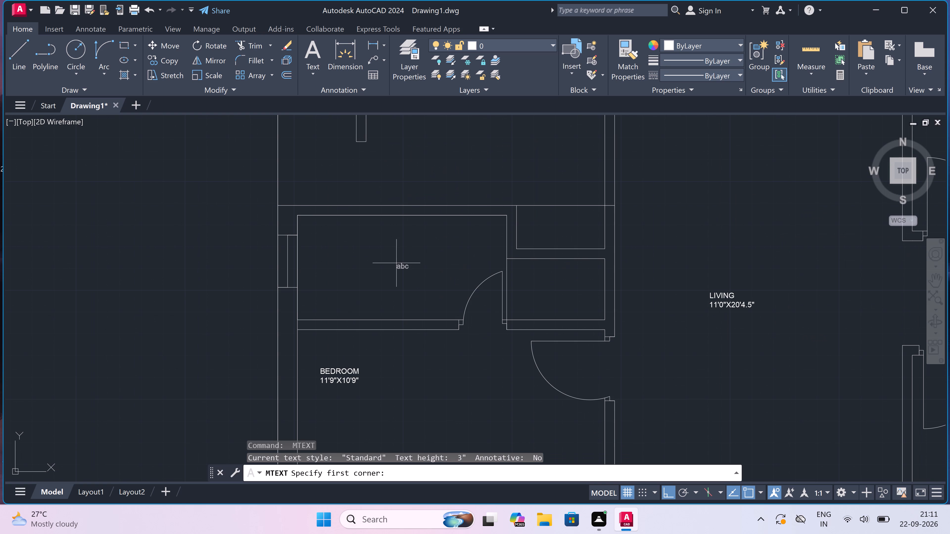
scroll(395, 276, "up", 1)
left_click_drag(307, 282, 320, 287)
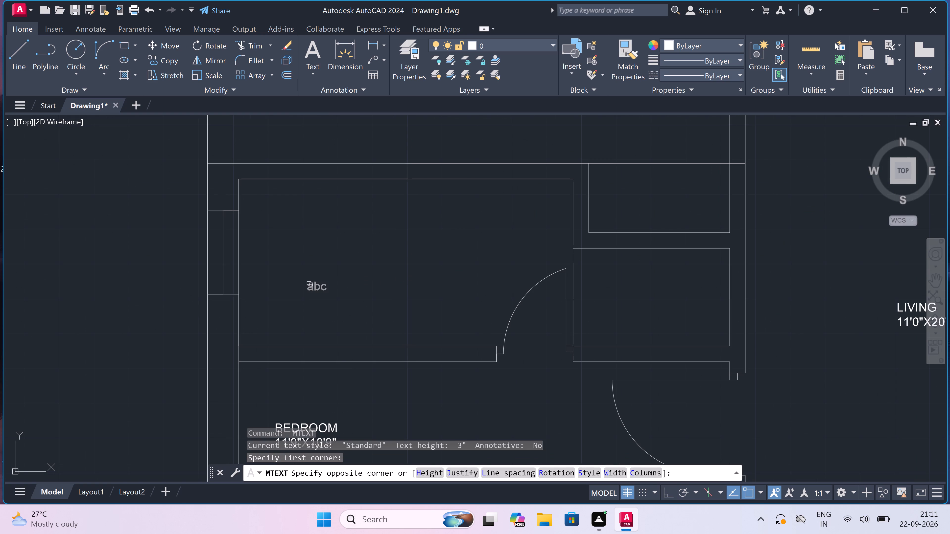
left_click(581, 333)
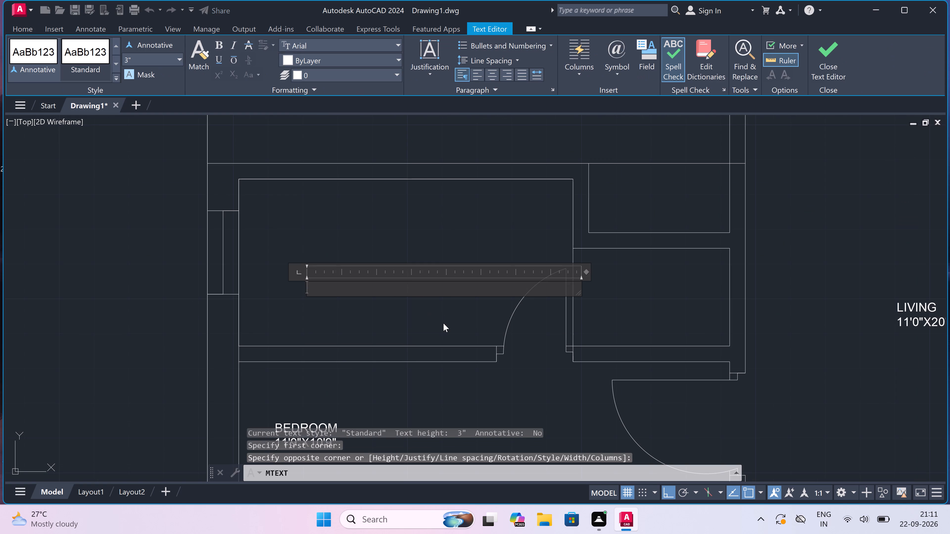
type("YILET")
key("BackSpace")
key("BackSpace")
key("BackSpace")
key("BackSpace")
key("BackSpace")
key("BackSpace")
key("BackSpace")
key("BackSpace")
key("BackSpace")
key("BackSpace")
key("BackSpace")
key("BackSpace")
key("BackSpace")
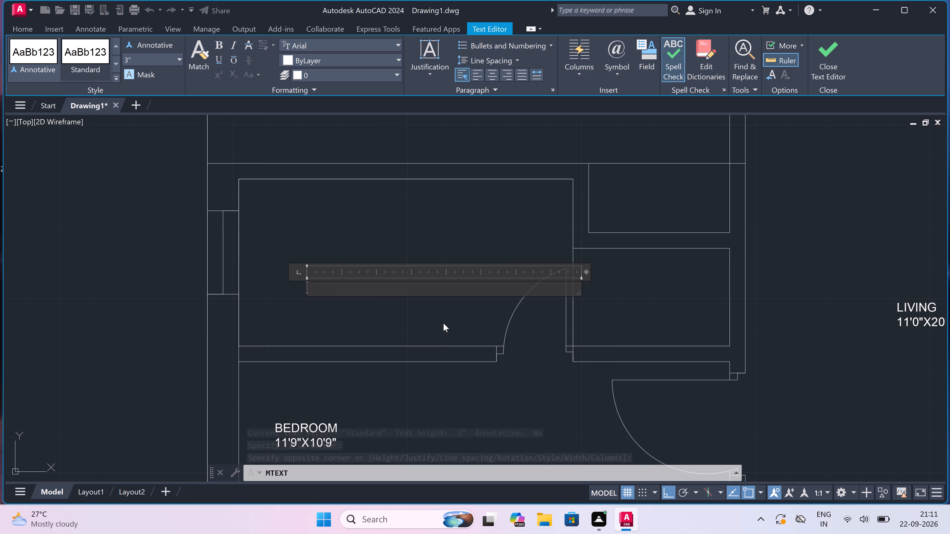
key("t")
type("OIL")
type("ET")
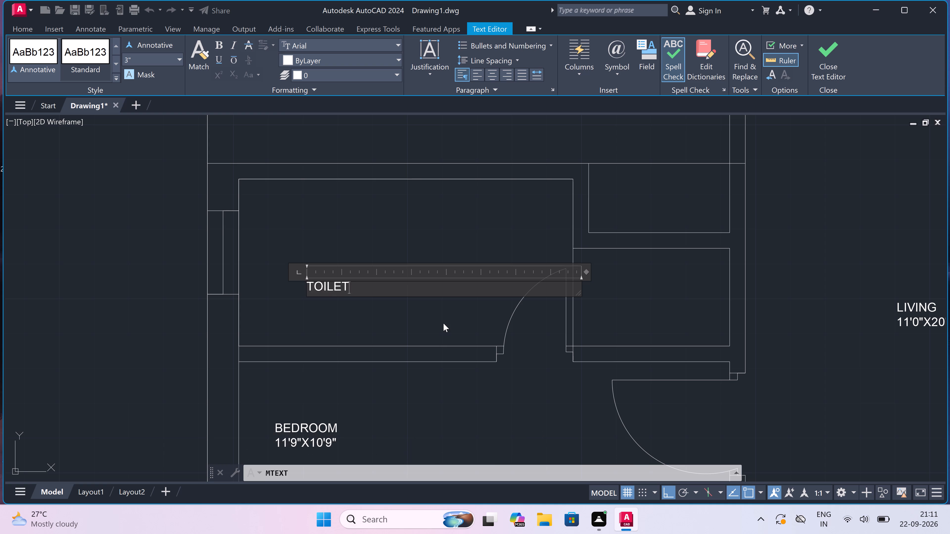
key("Return")
type("8'0")
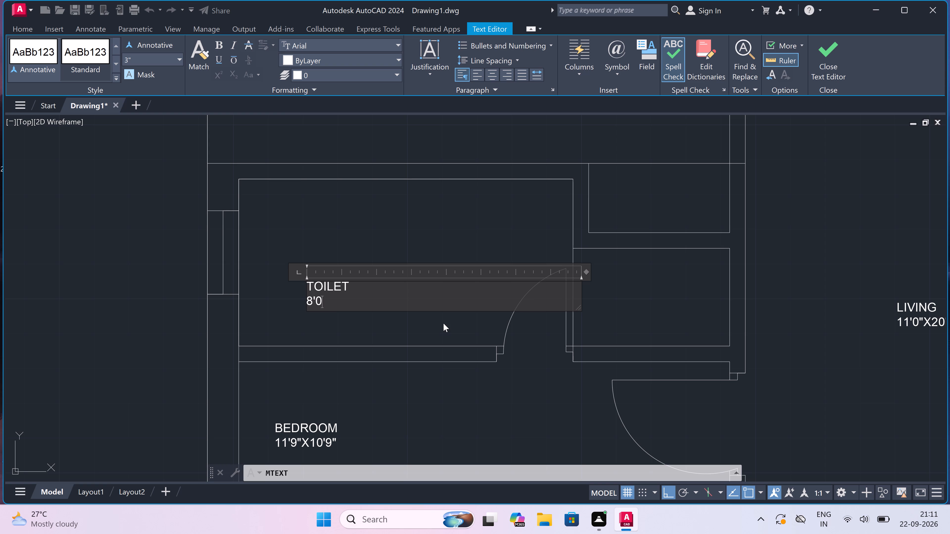
type("\"X")
type("4'0\"")
left_click(414, 245)
Add multiline text reading W \ M in the small recess between the 8'0"X4'0" toilet and the living hall.
scroll(414, 245, "down", 5)
scroll(499, 249, "up", 3)
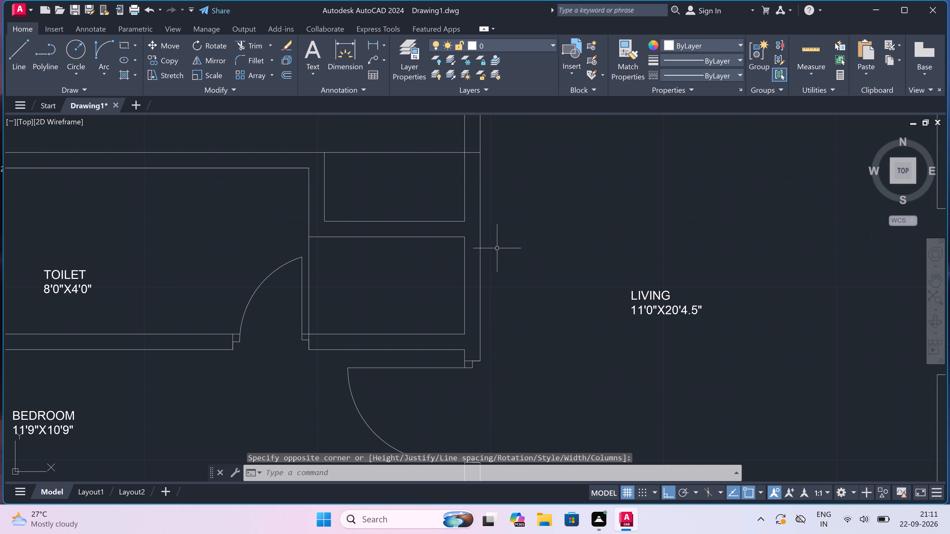
key("space")
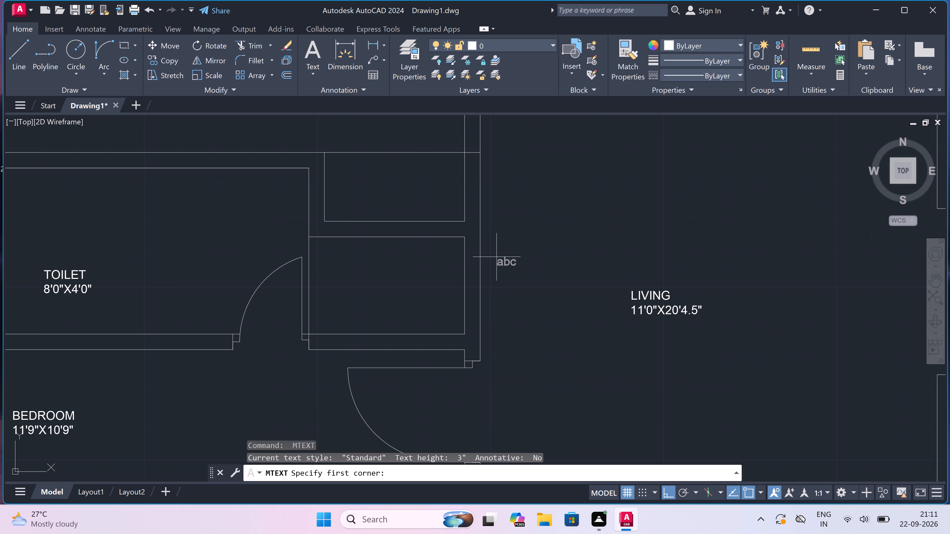
scroll(410, 259, "up", 1)
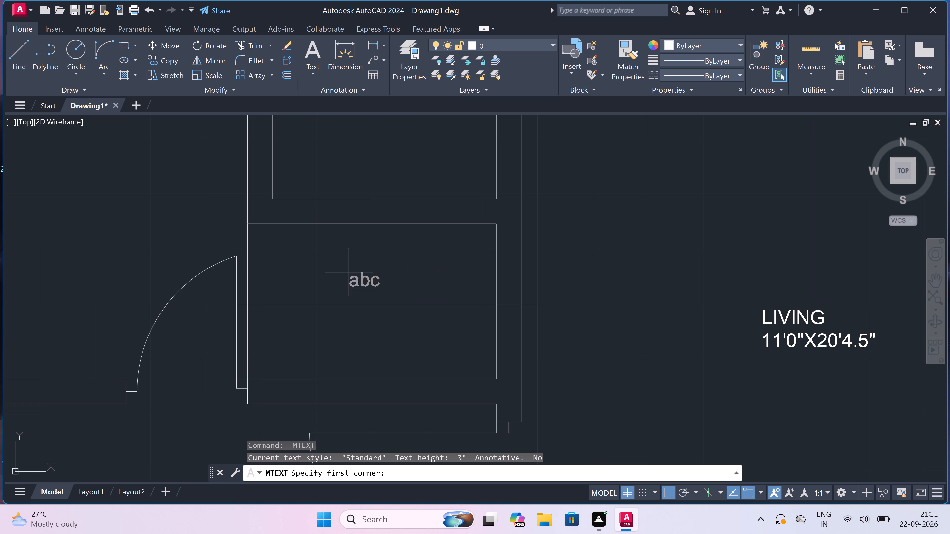
left_click(312, 288)
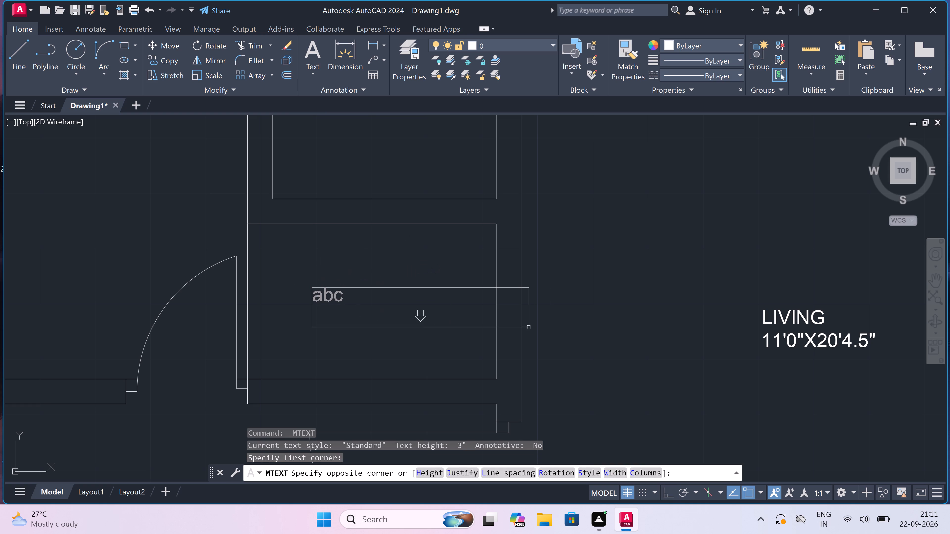
left_click(598, 315)
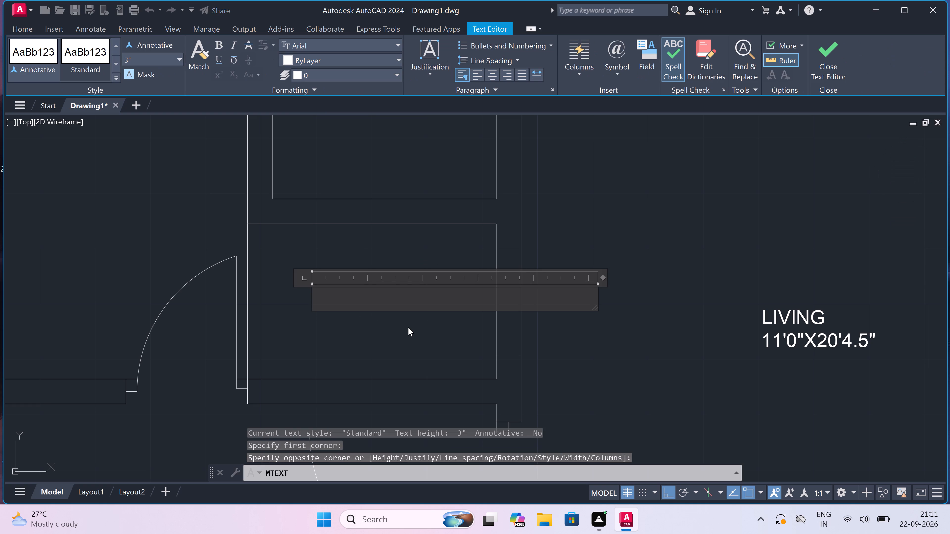
key("w")
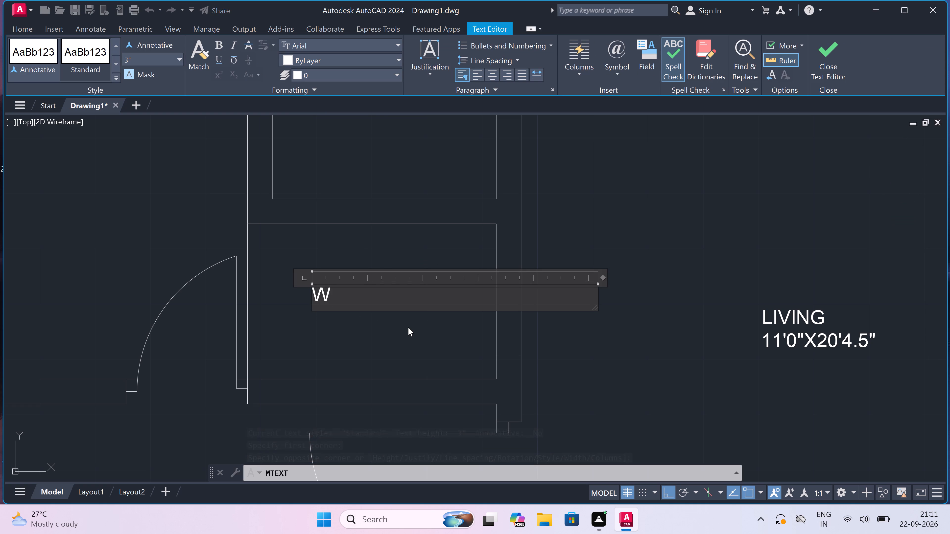
key("backslash")
key("BackSpace")
key("space")
type("\\")
key("space")
key("m")
left_click_drag(399, 325, 402, 331)
Add multiline text reading CB in the small compartment directly above the W \ M recess.
scroll(403, 332, "down", 5)
scroll(386, 240, "up", 3)
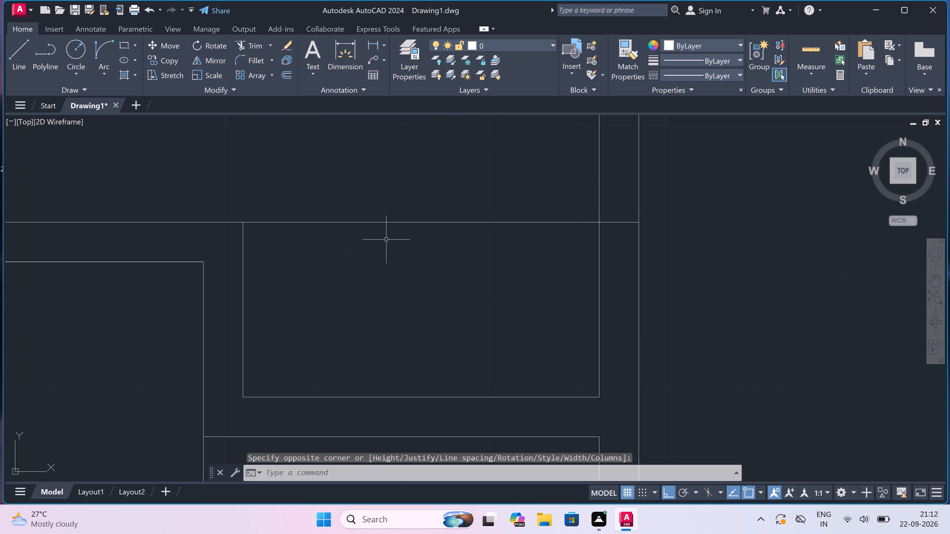
key("space")
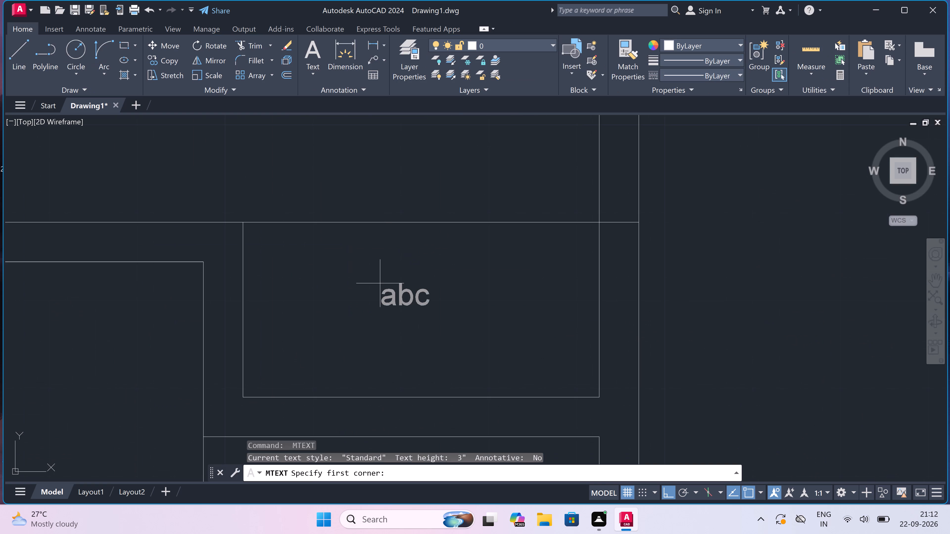
left_click(336, 282)
left_click(728, 356)
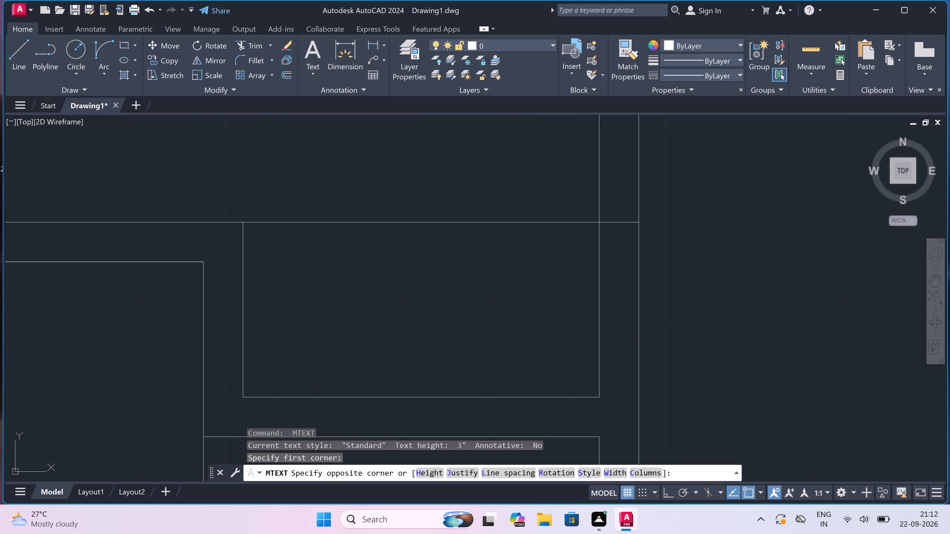
key("d")
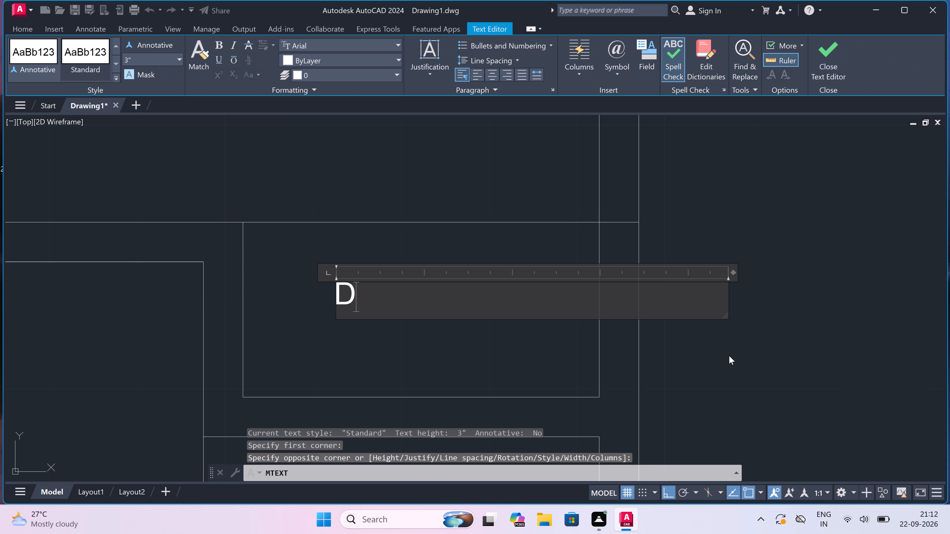
key("BackSpace")
type("CB")
left_click_drag(438, 339, 437, 342)
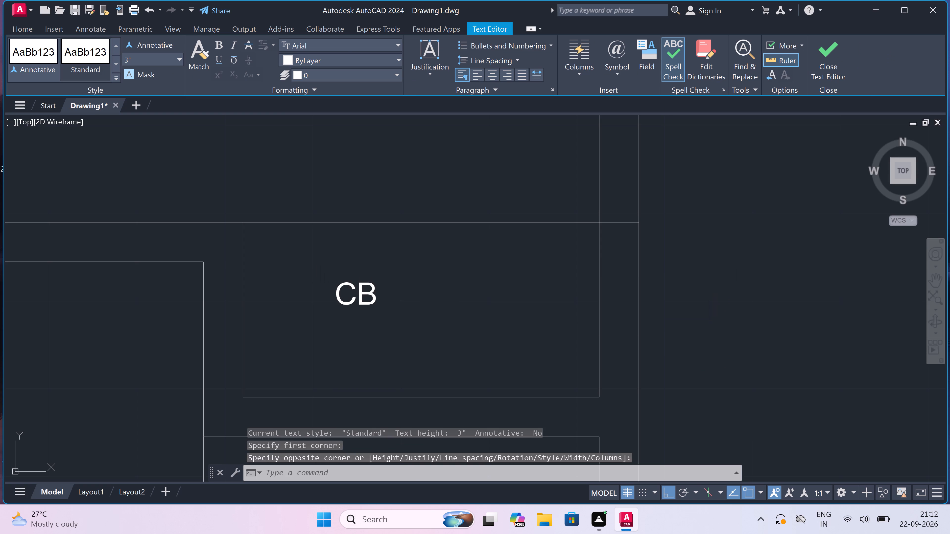
Draw a 4.5" thick wall stub from the living-side wall above CB, about 1'-9" long, level with the opposite short wall's lower end.
scroll(437, 342, "down", 6)
scroll(437, 332, "up", 2)
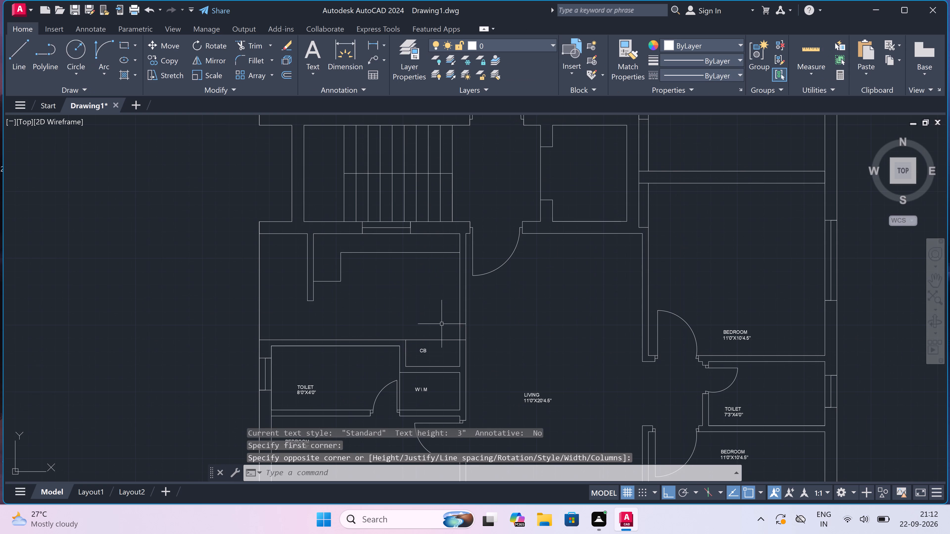
scroll(444, 317, "up", 1)
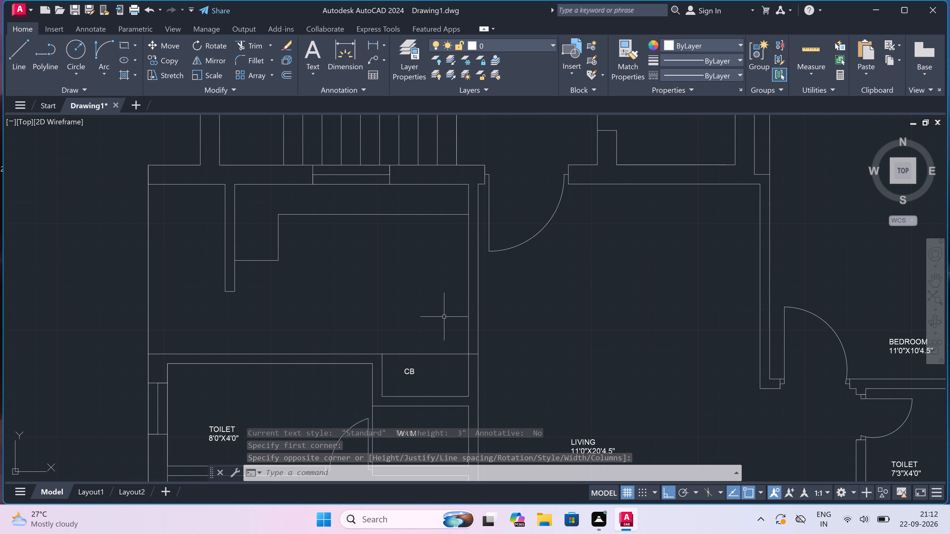
type("L")
key("space")
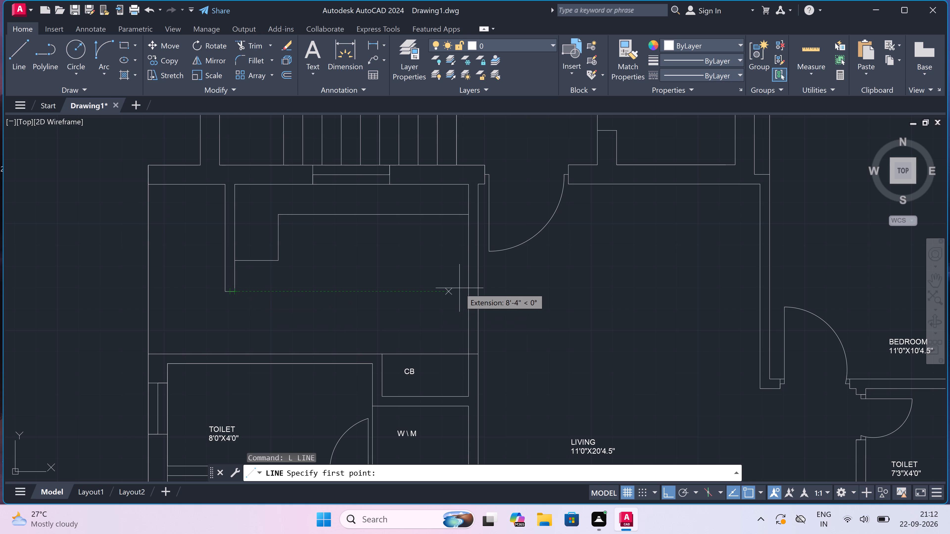
left_click(466, 291)
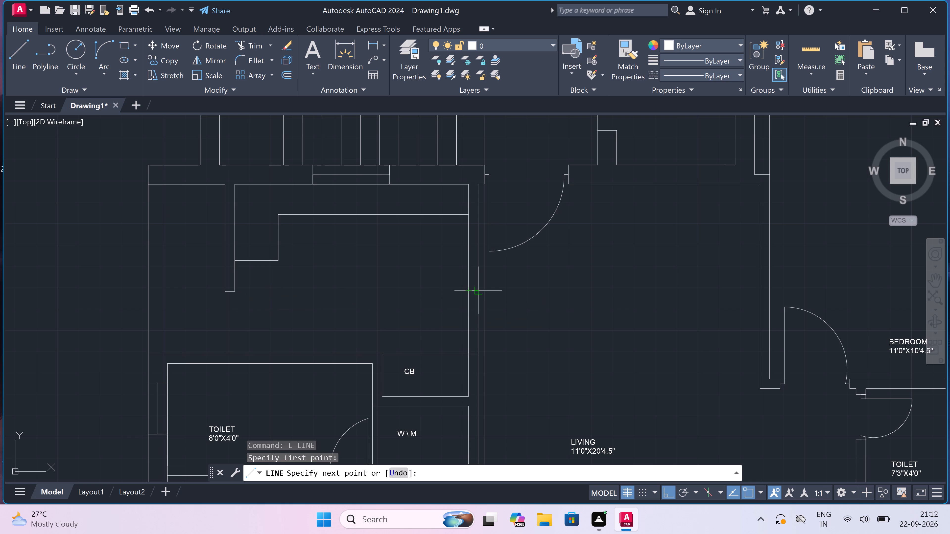
left_click(476, 293)
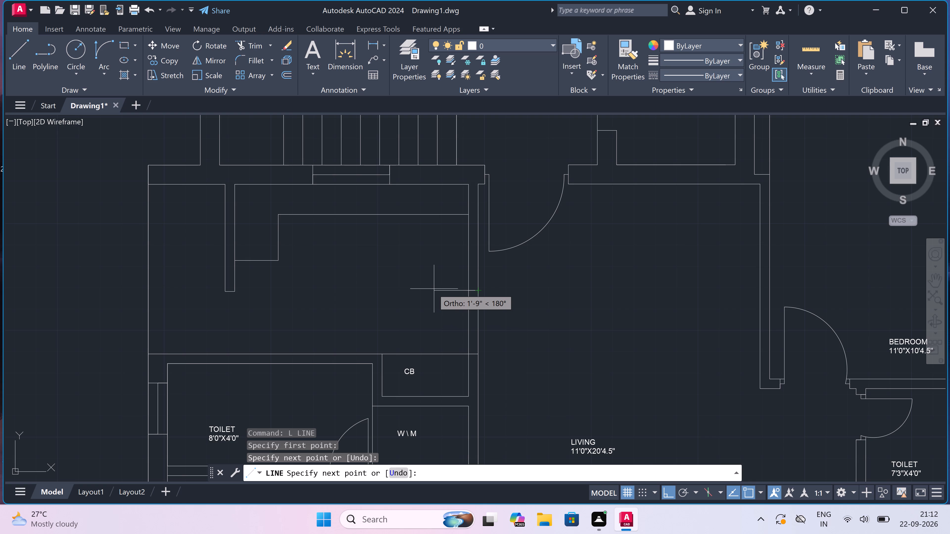
scroll(432, 289, "up", 2)
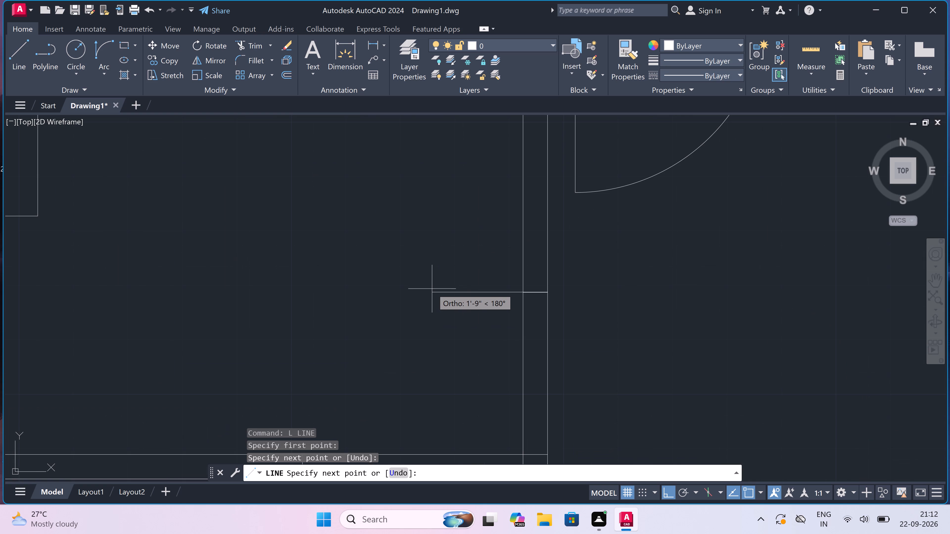
left_click(432, 290)
key("4")
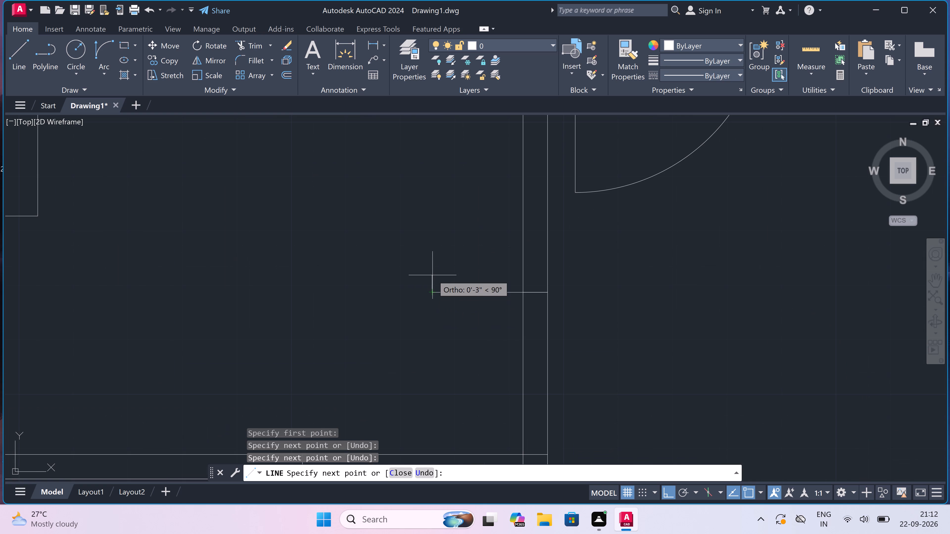
type(".5")
type("\"")
key("space")
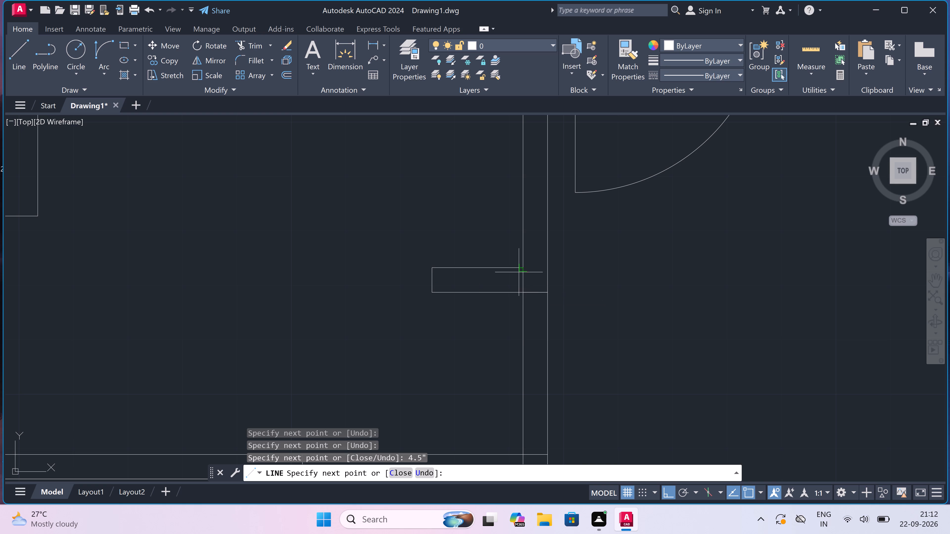
left_click(520, 270)
key("Escape")
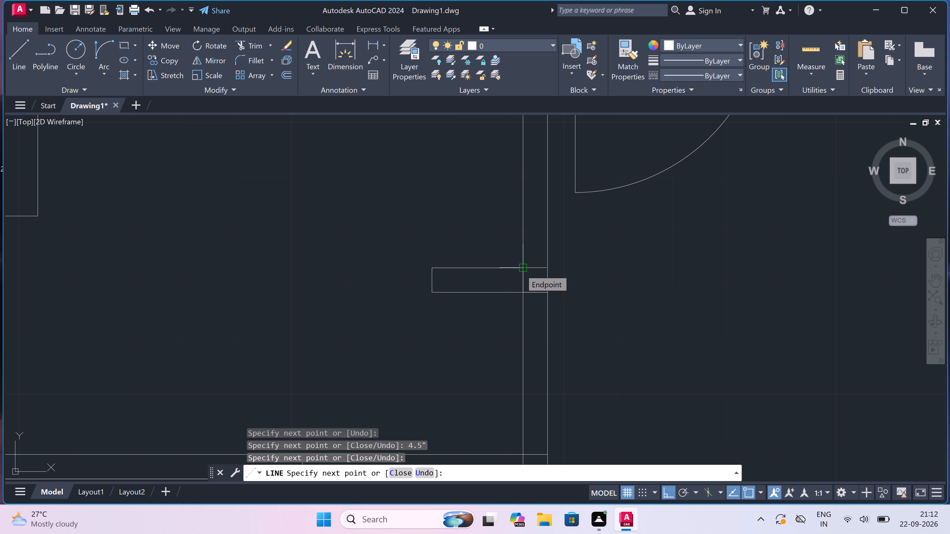
Trim the wall line across the new stub's junction and both living-side wall lines below the stub, opening the gap above CB.
type("TR")
key("space")
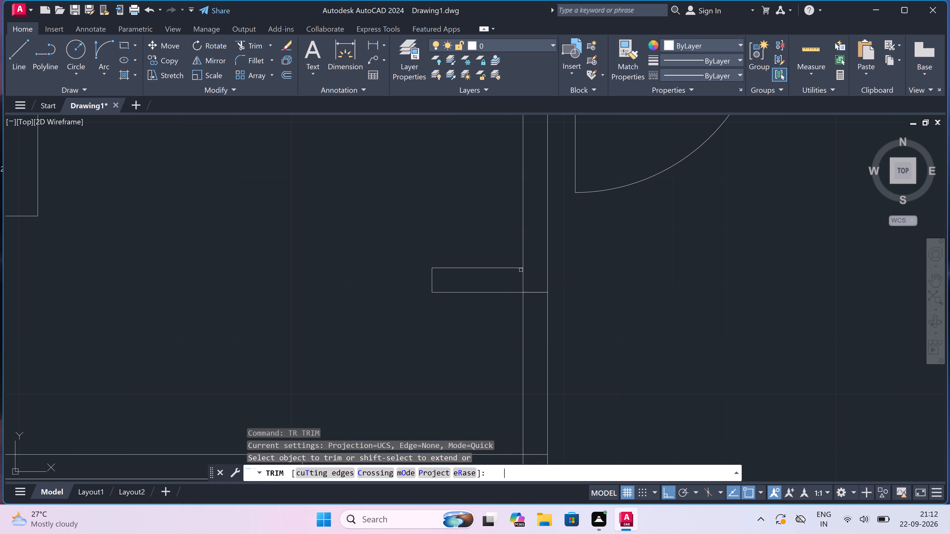
left_click(521, 279)
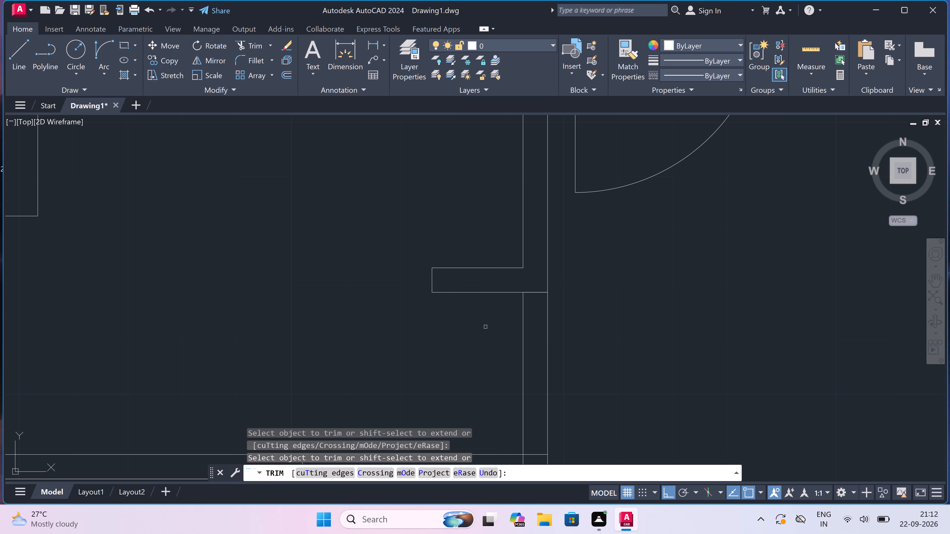
left_click(484, 328)
left_click(613, 325)
scroll(511, 334, "down", 4)
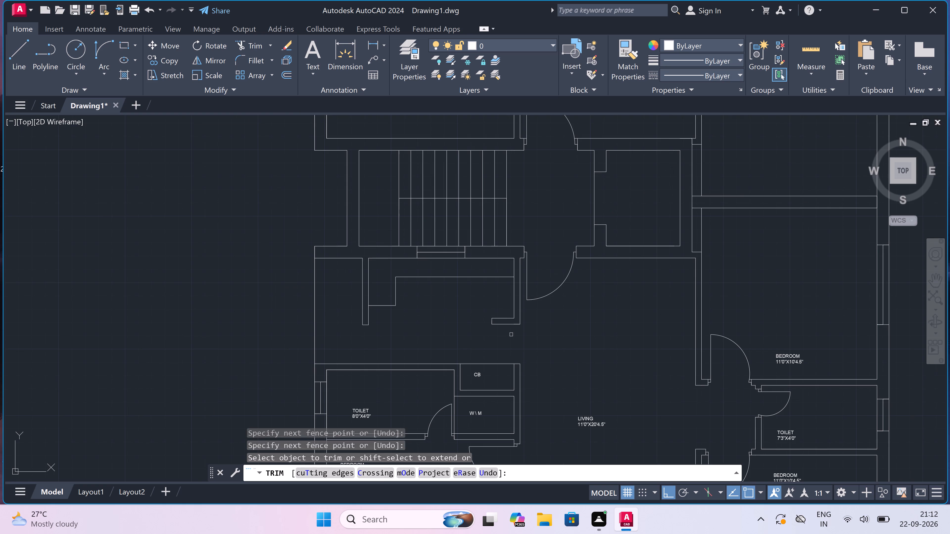
scroll(485, 291, "down", 2)
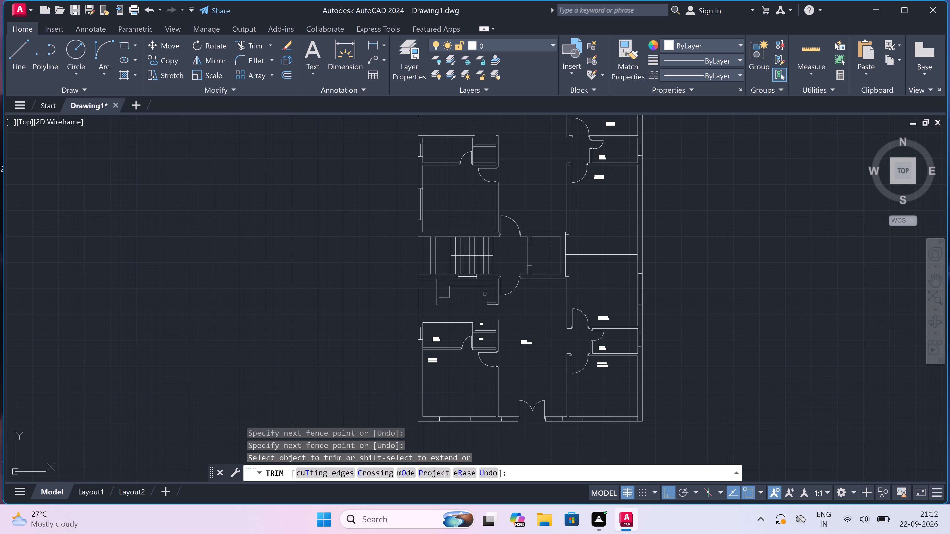
scroll(468, 305, "up", 2)
key("Escape")
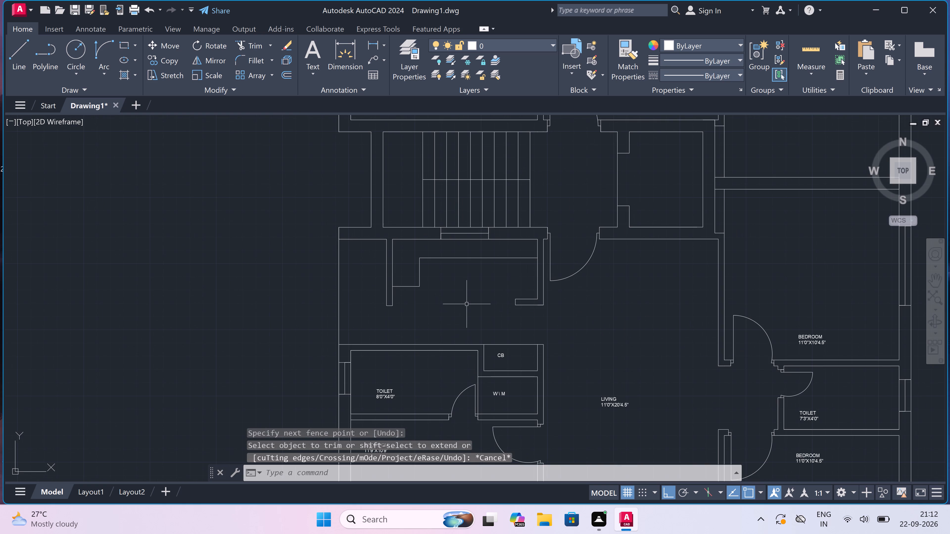
Add multiline text in the room below the staircase, reading KITCHEN with 9'1.5"X7'0" on the second line.
type("MT")
key("space")
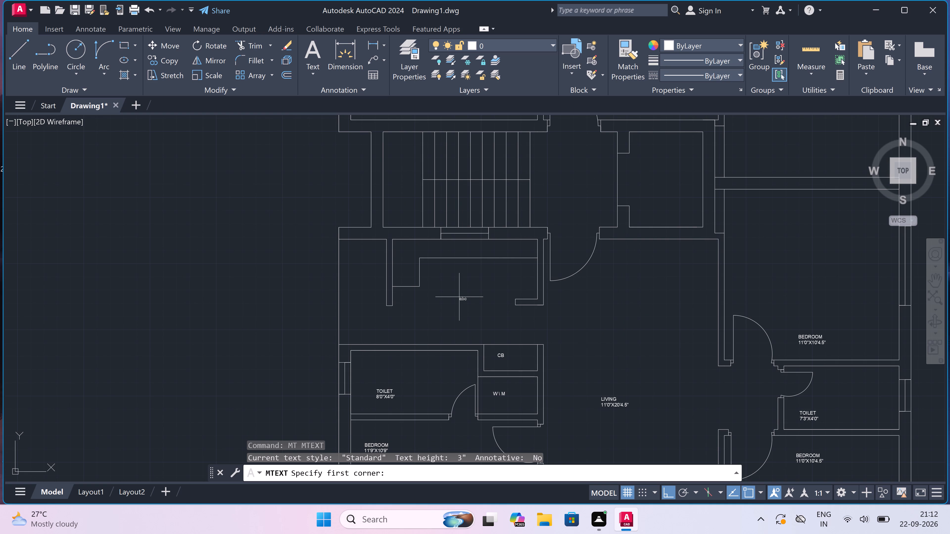
scroll(443, 310, "up", 2)
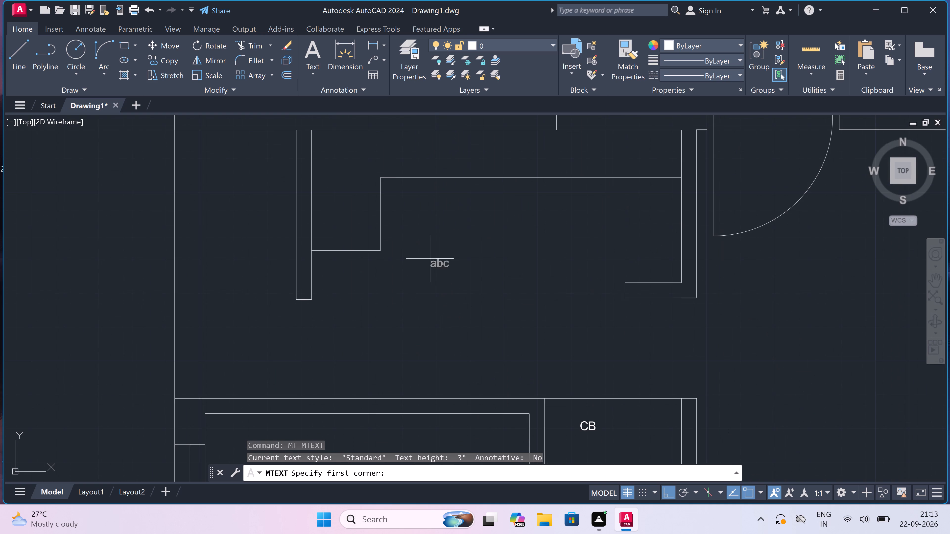
left_click(437, 228)
left_click(768, 253)
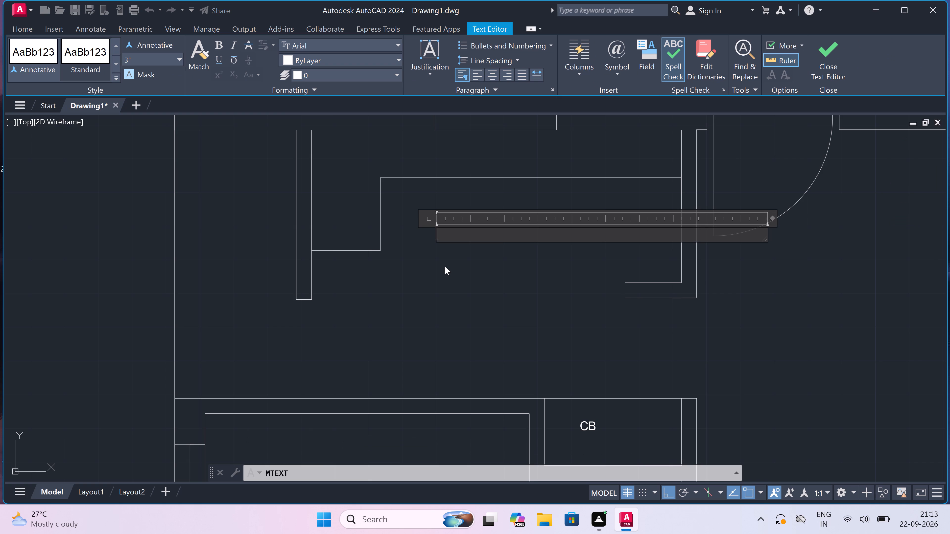
type("KITCHEN")
key("Return")
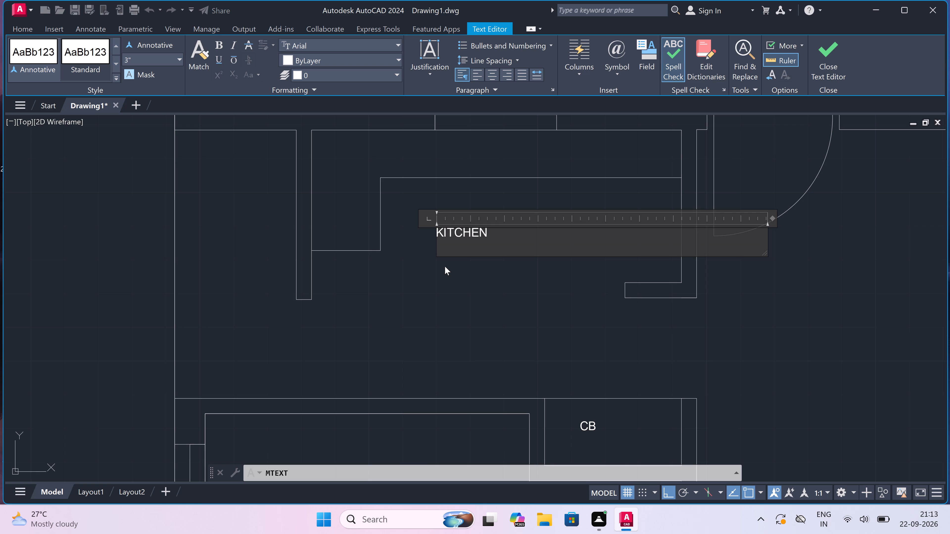
type("9'")
type("1,")
key("BackSpace")
type(".5")
key("shift+quotedbl")
key("x")
type("7'0\"")
left_click(446, 273)
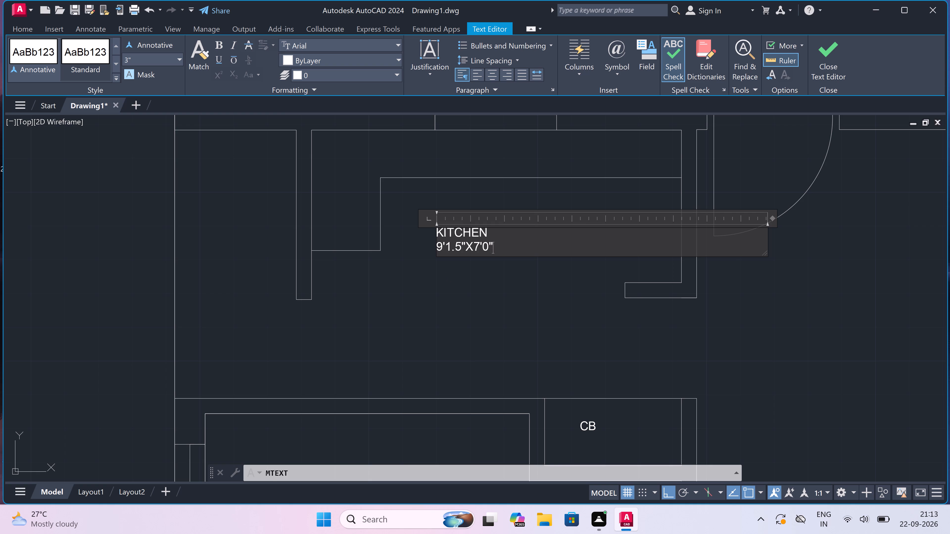
Copy the vertical SERVICE 7'0"X3'0" label from the upper unit straight down into the narrow space beside the lower unit's kitchen.
scroll(440, 250, "down", 4)
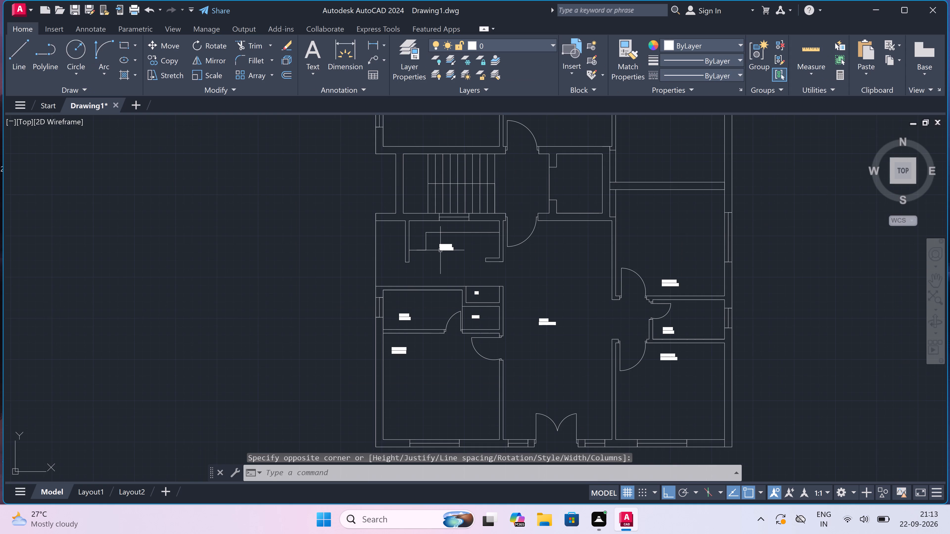
scroll(438, 249, "down", 4)
scroll(428, 200, "up", 4)
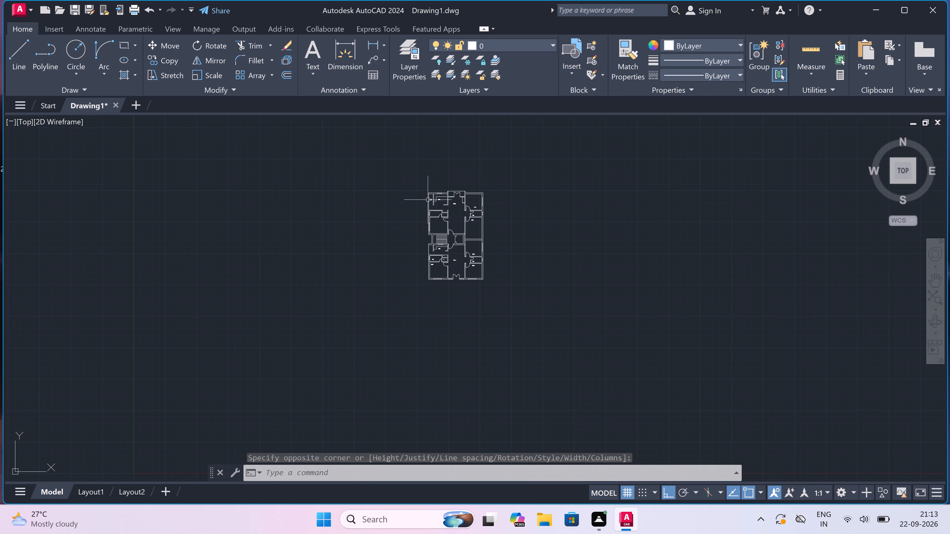
scroll(430, 200, "up", 3)
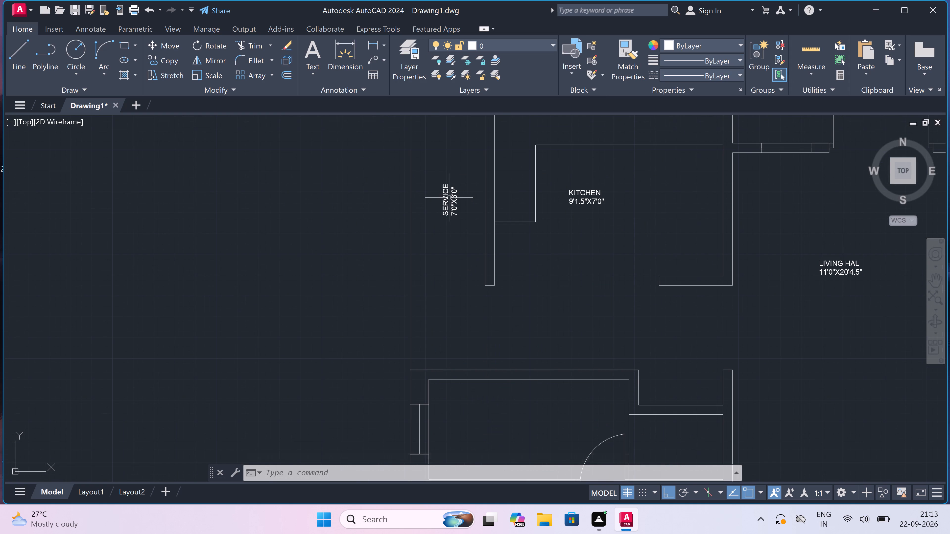
left_click(449, 198)
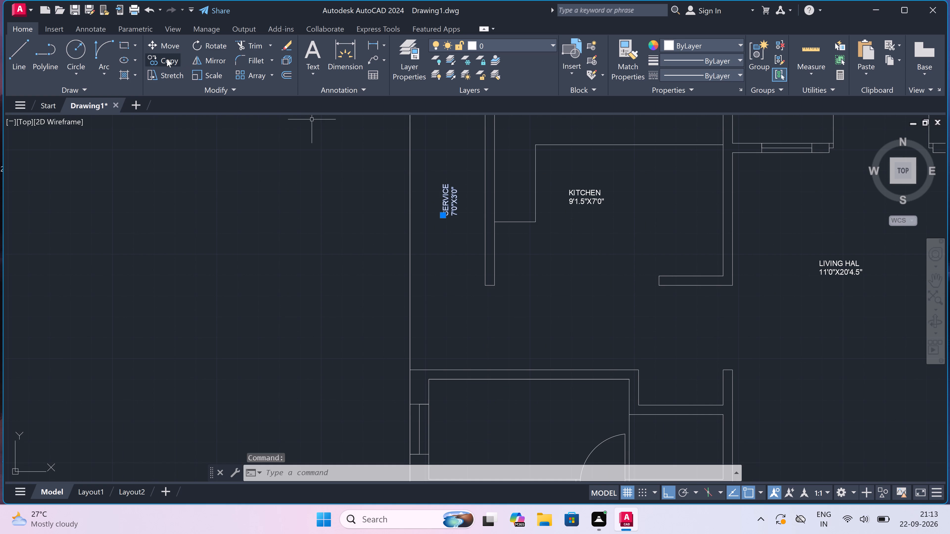
left_click(166, 59)
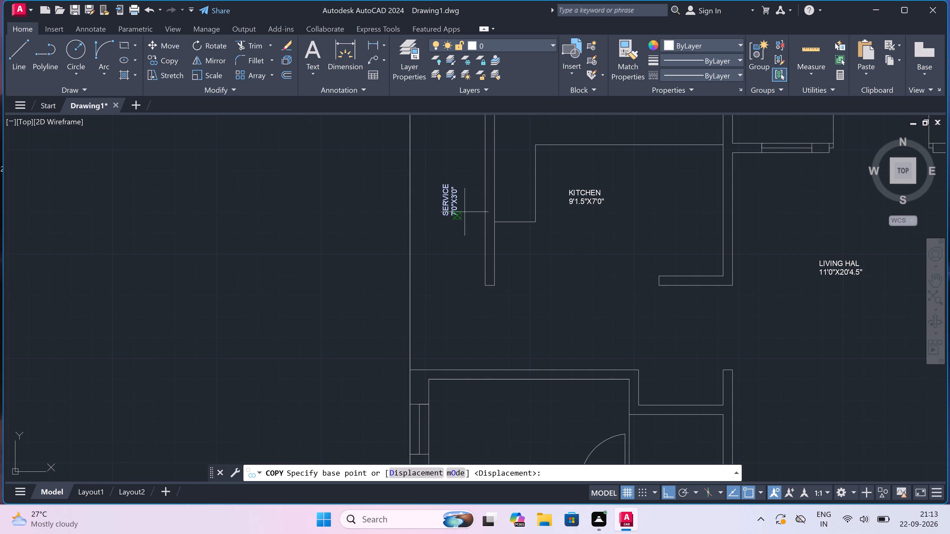
left_click_drag(446, 201, 441, 238)
scroll(439, 244, "down", 4)
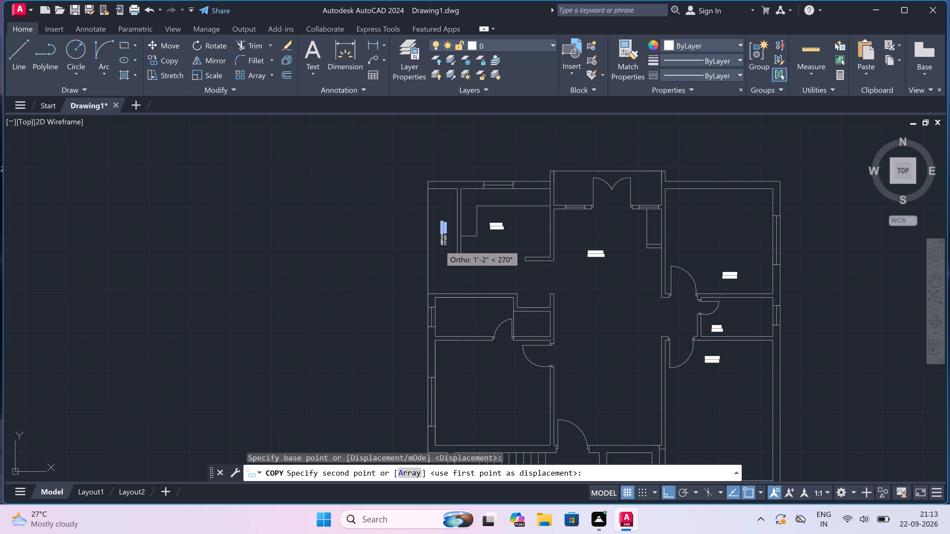
scroll(439, 245, "down", 2)
scroll(432, 296, "up", 4)
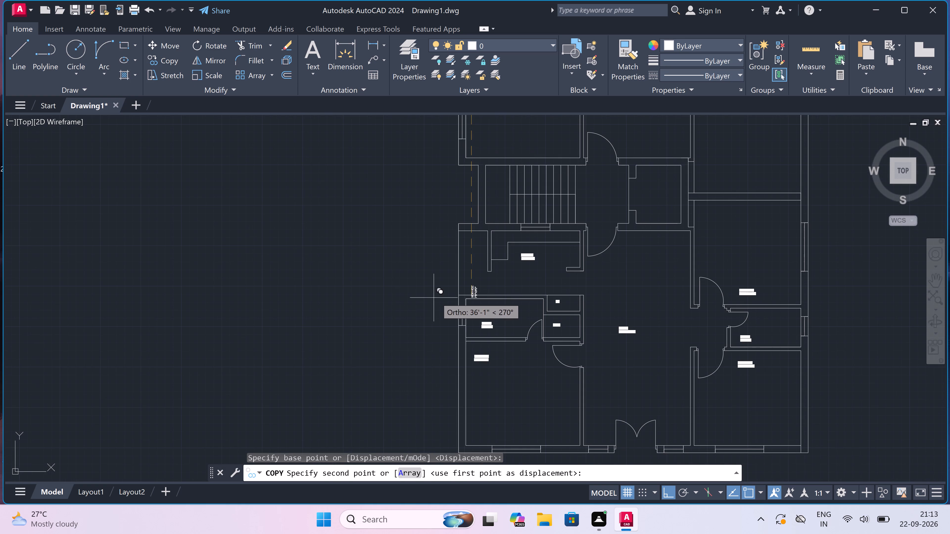
scroll(474, 271, "up", 2)
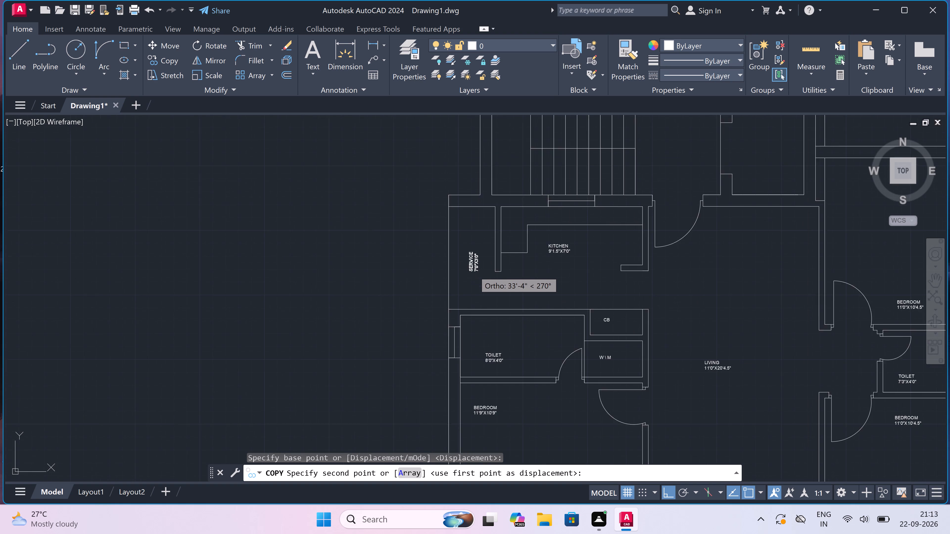
scroll(474, 271, "up", 2)
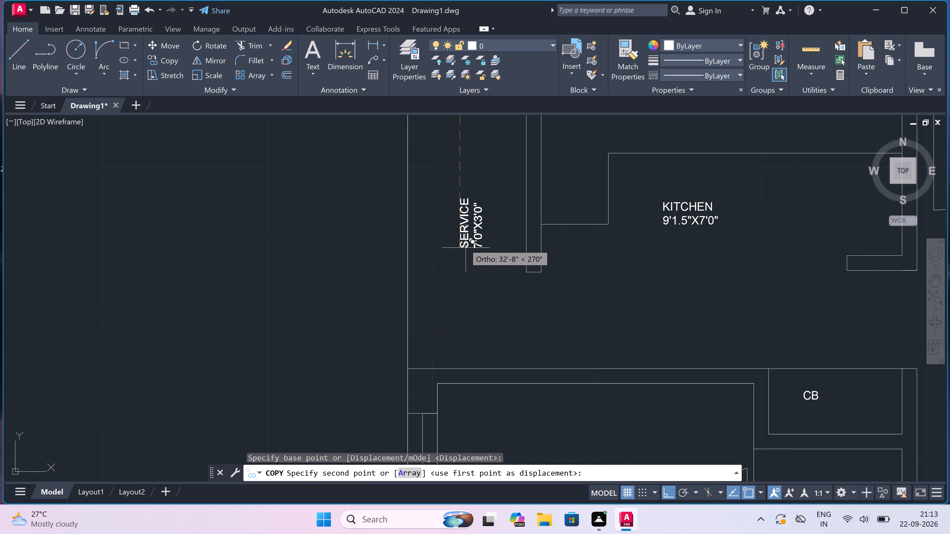
left_click(462, 233)
key("Escape")
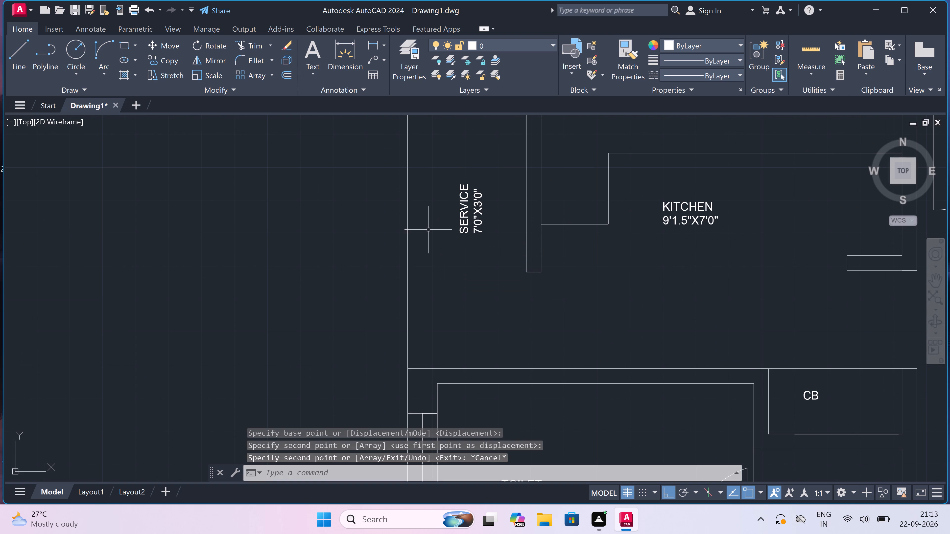
Copy the lower unit's TOILET 8'0"X4'0", BEDROOM 11'9"X10'9", W \ M and CB labels together into the matching upper-unit rooms, with Ortho off.
scroll(426, 230, "down", 4)
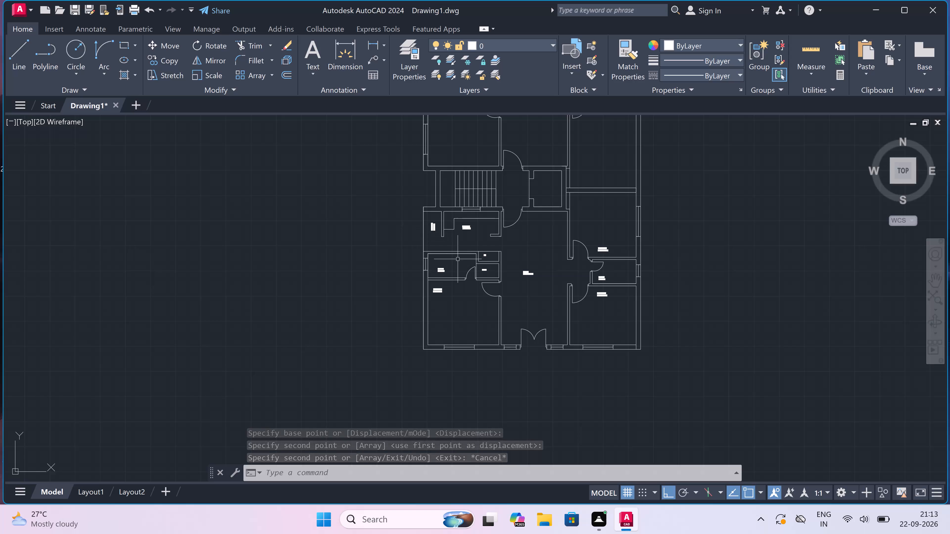
scroll(596, 268, "down", 3)
scroll(598, 272, "up", 2)
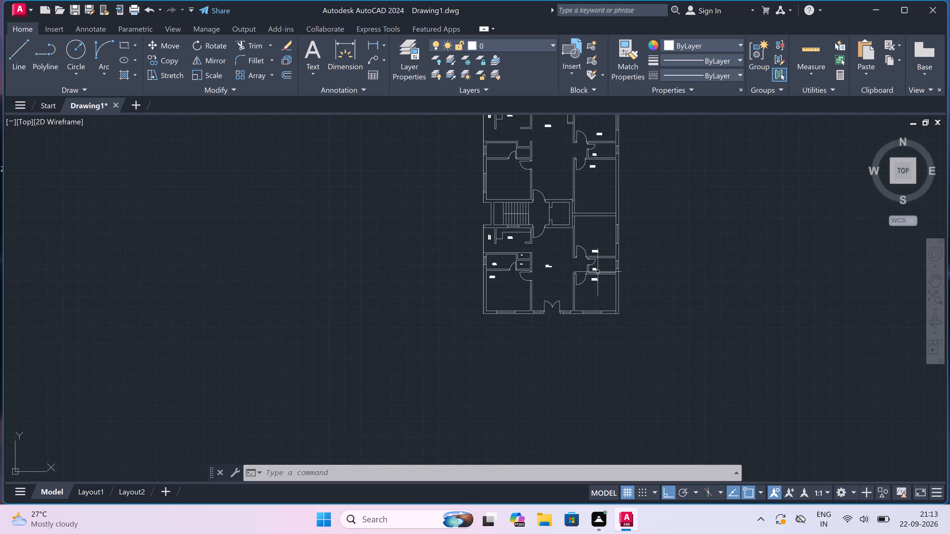
scroll(598, 272, "down", 1)
scroll(538, 186, "up", 2)
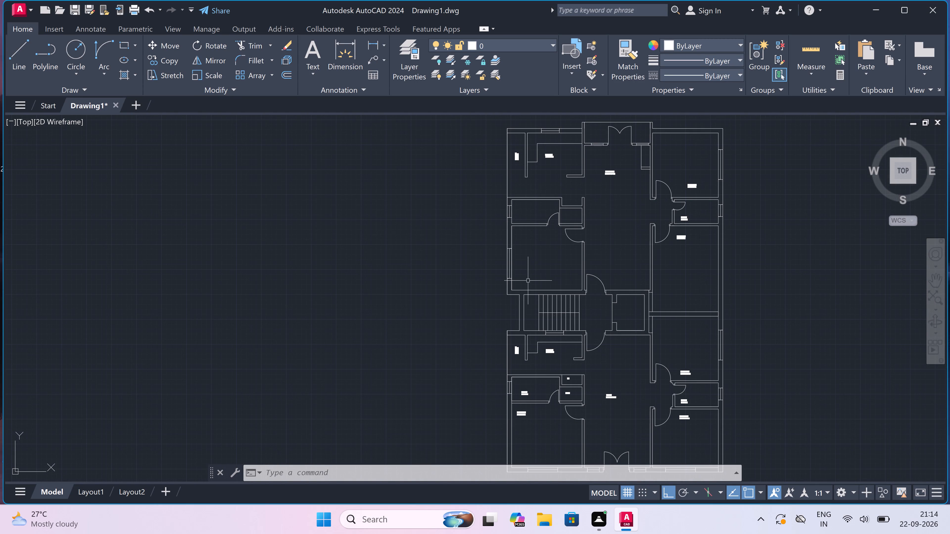
scroll(531, 322, "up", 2)
scroll(531, 322, "down", 3)
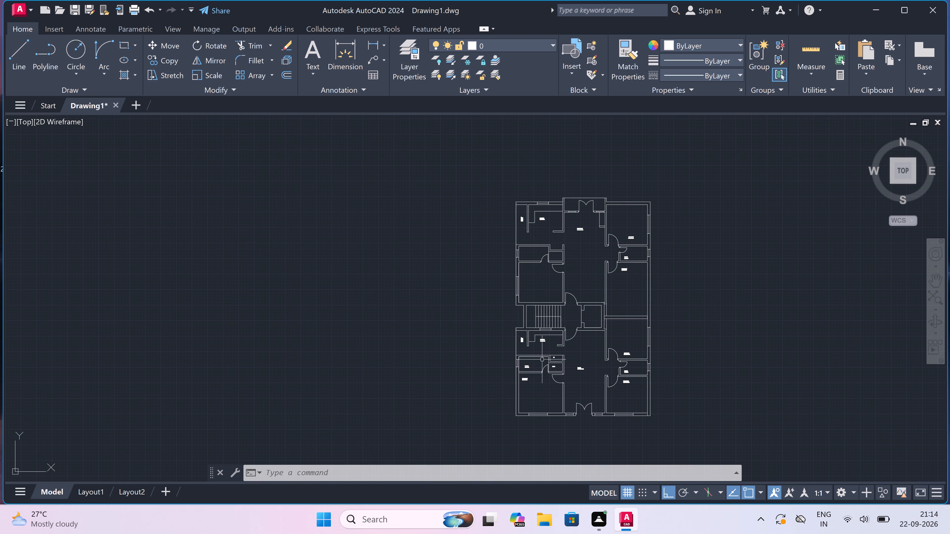
scroll(540, 361, "up", 3)
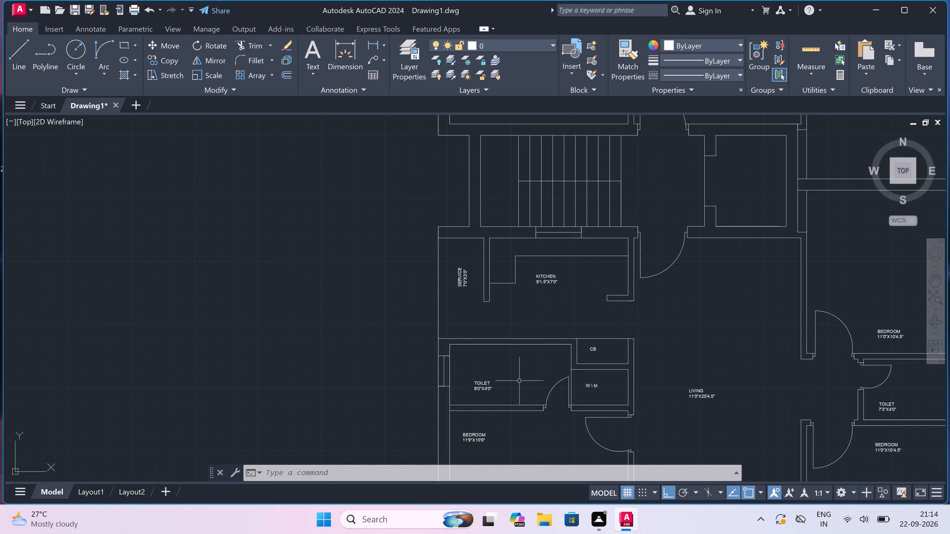
left_click(482, 386)
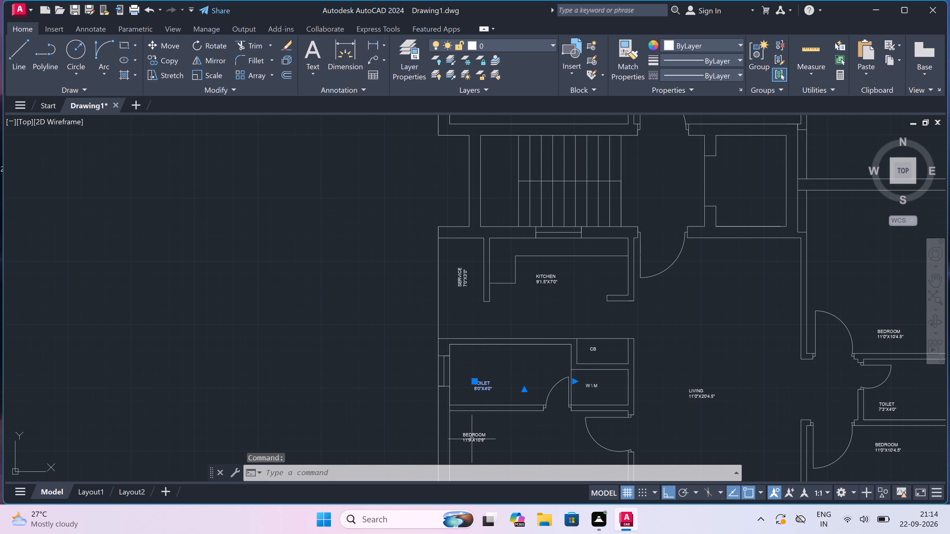
left_click(470, 441)
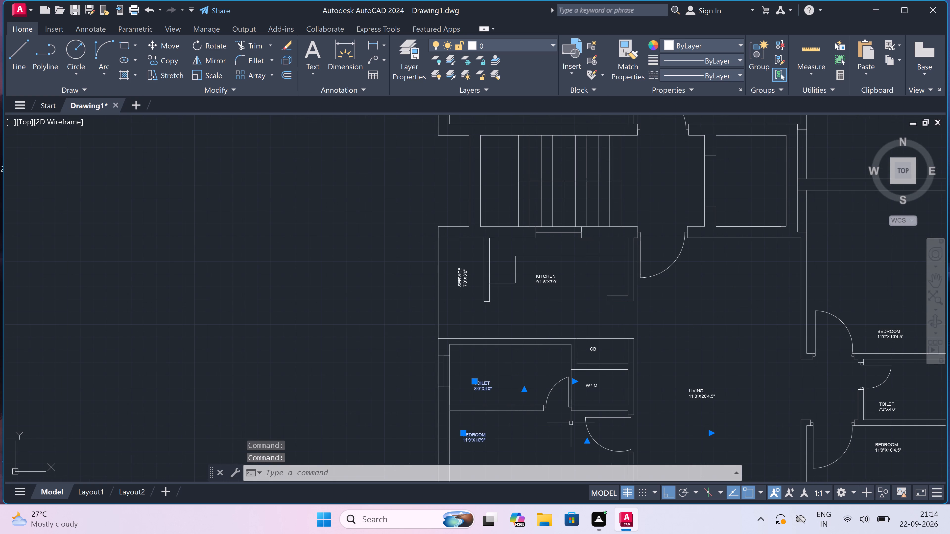
left_click(595, 388)
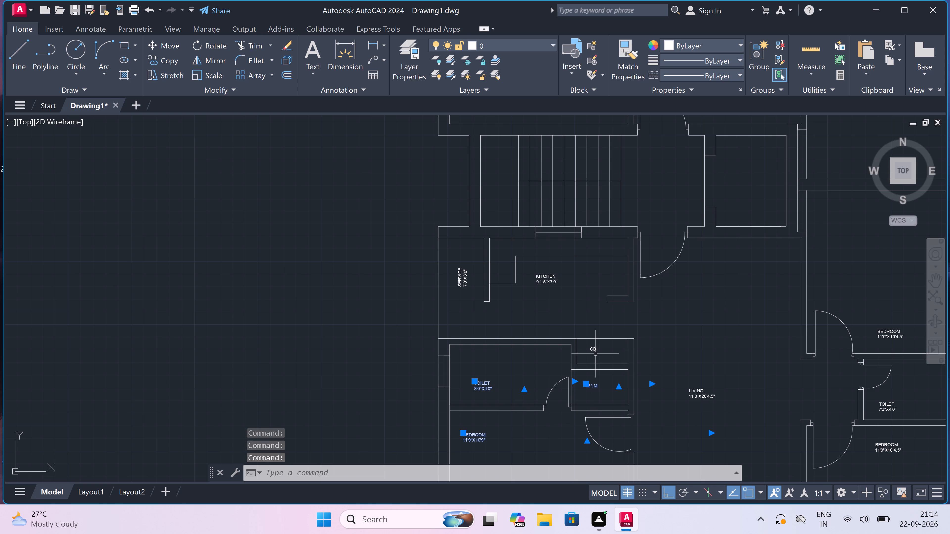
left_click(595, 353)
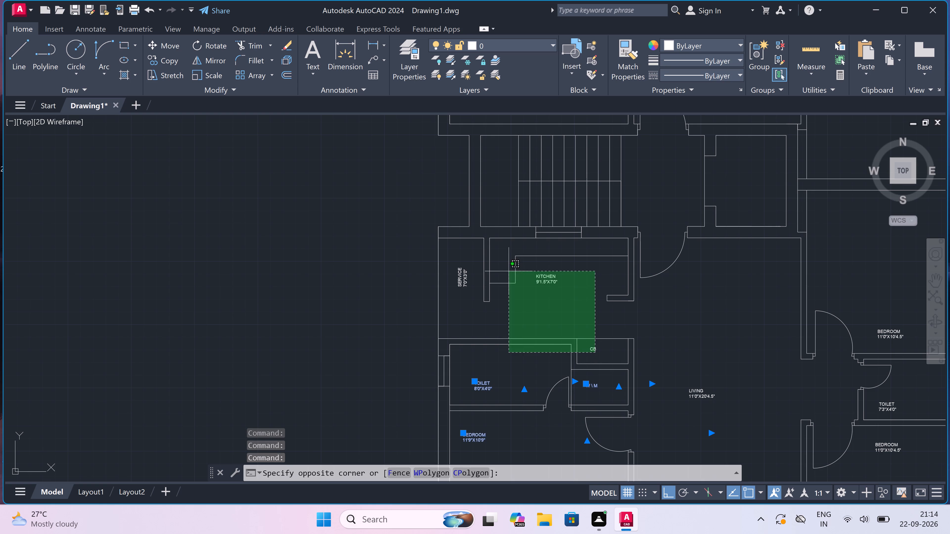
left_click(590, 345)
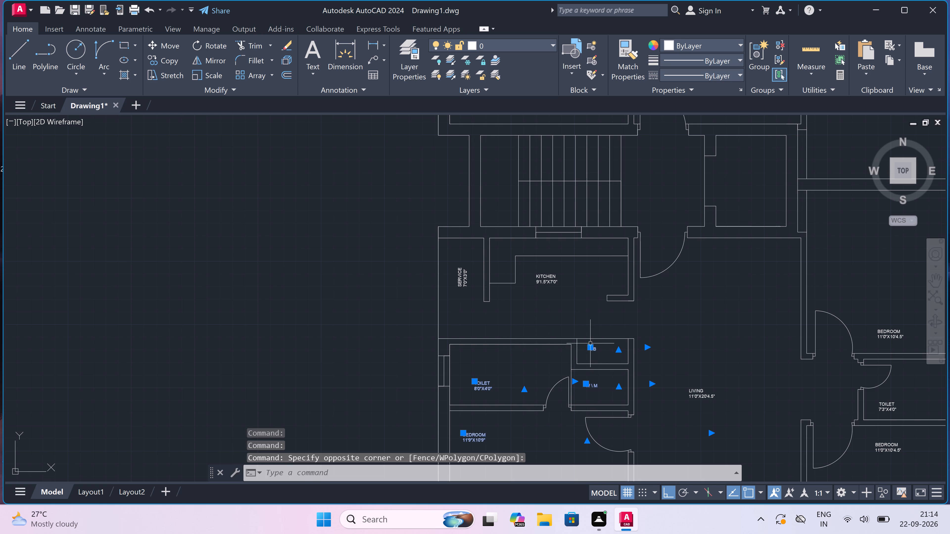
left_click(152, 54)
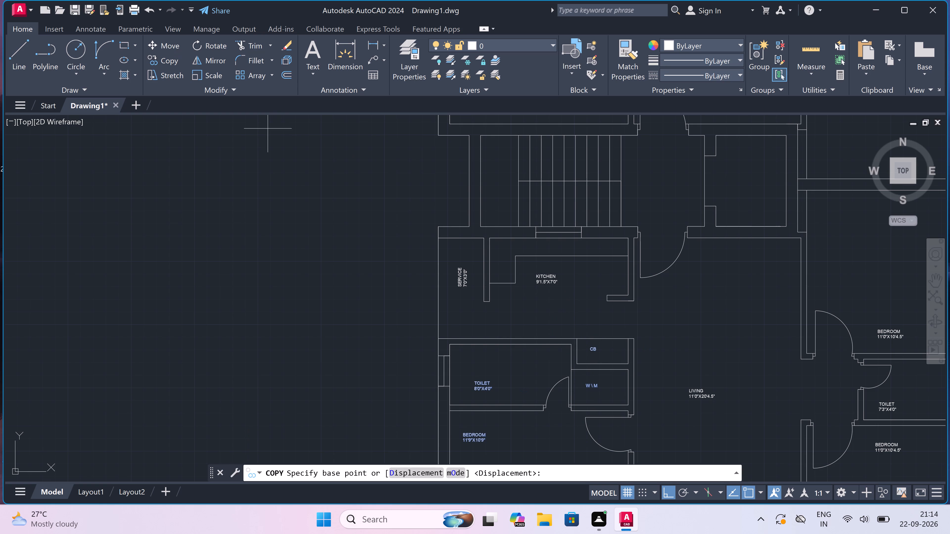
left_click(482, 385)
scroll(489, 330, "down", 2)
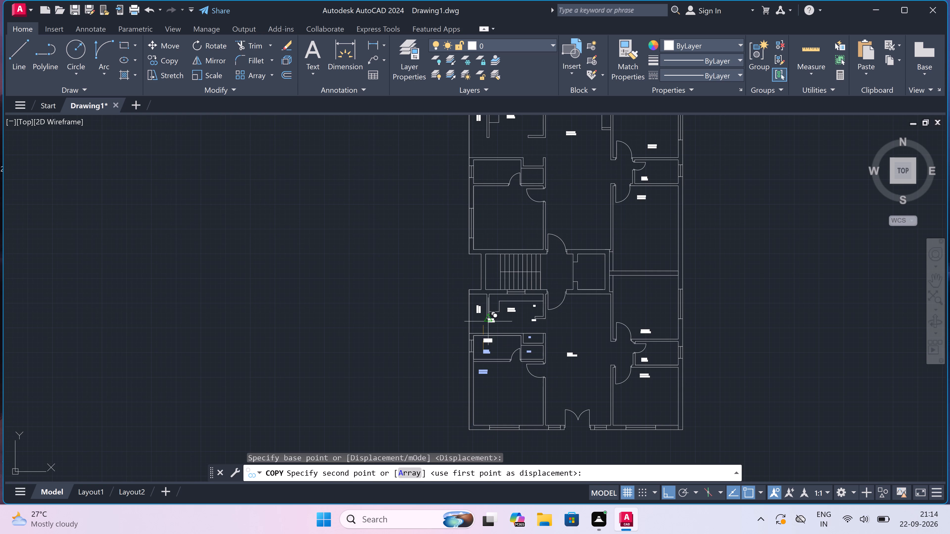
scroll(486, 287, "down", 2)
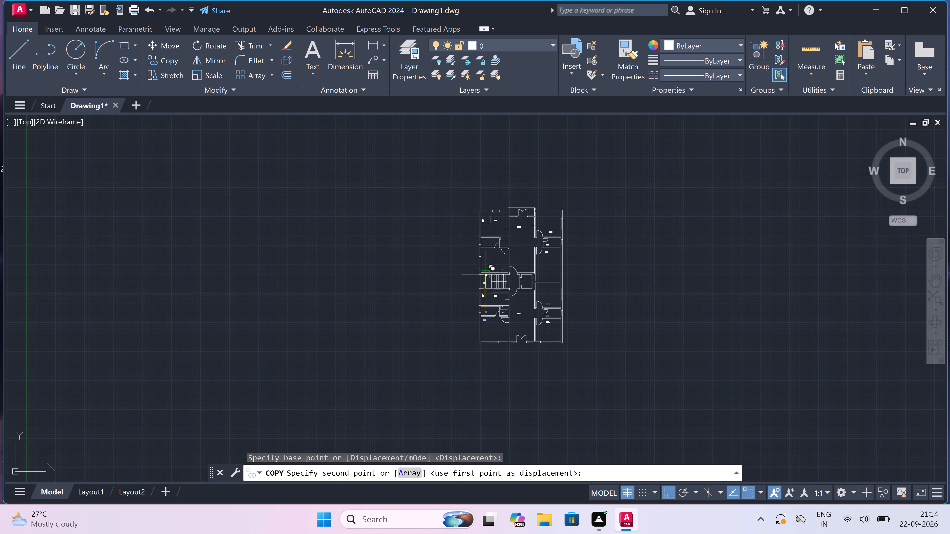
scroll(488, 237, "up", 4)
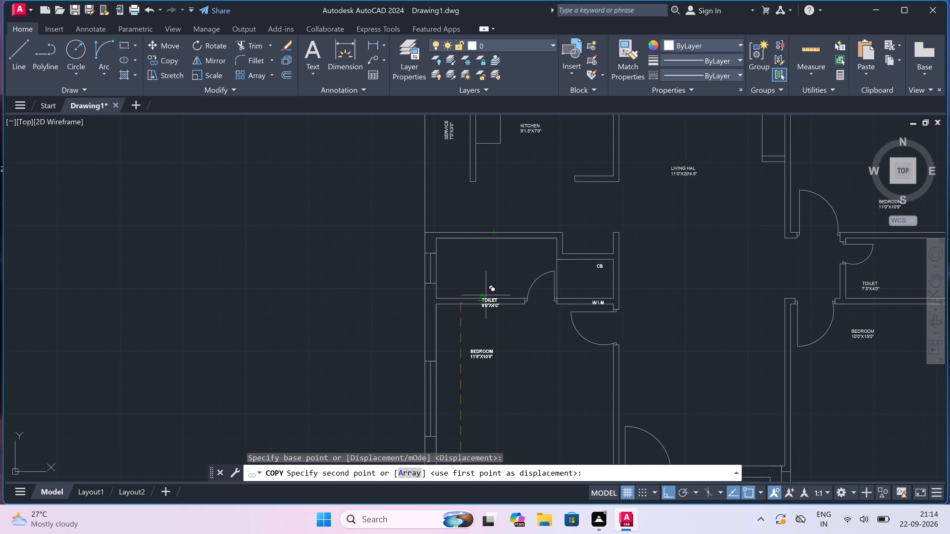
scroll(486, 282, "up", 2)
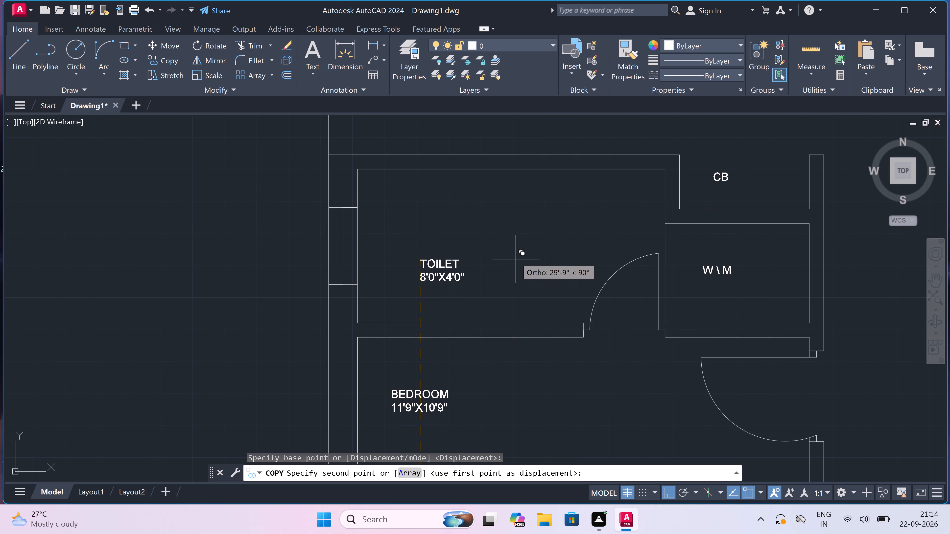
key("F8")
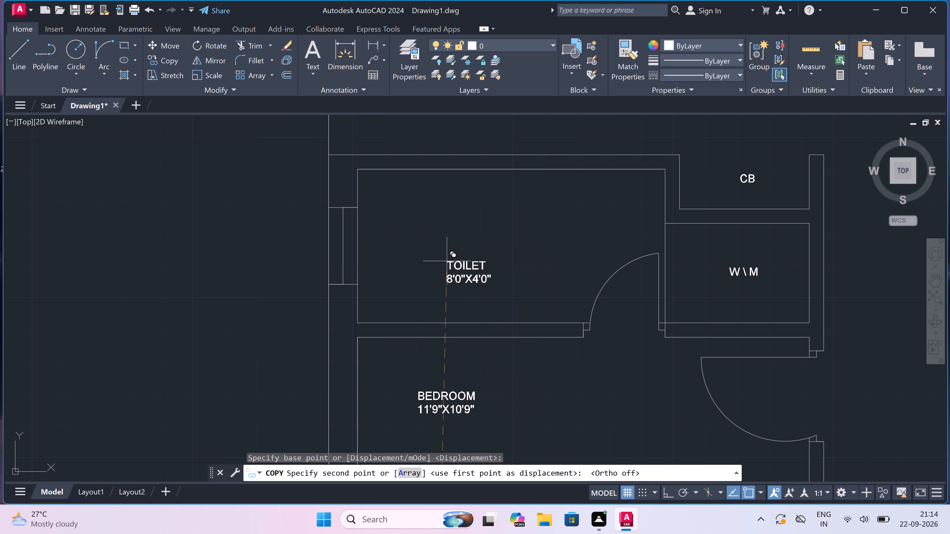
left_click(447, 264)
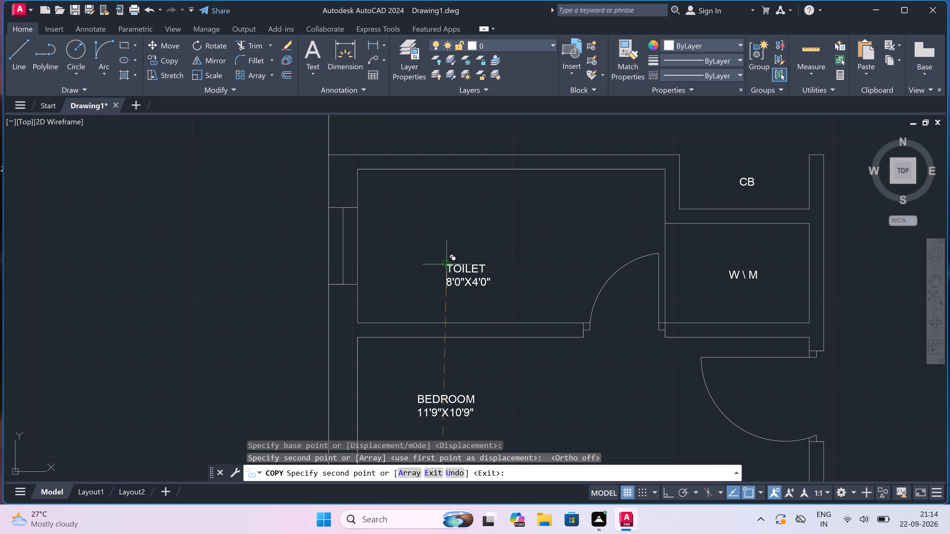
key("Escape")
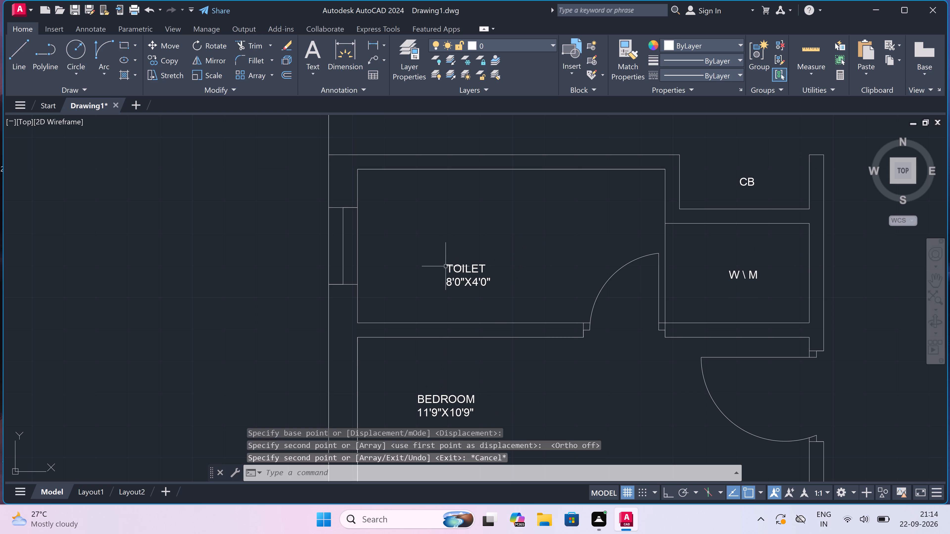
Draw a horizontal line with Ortho on, closing the open upper side of the upper unit's CB recess between its two wall corners.
scroll(446, 266, "down", 2)
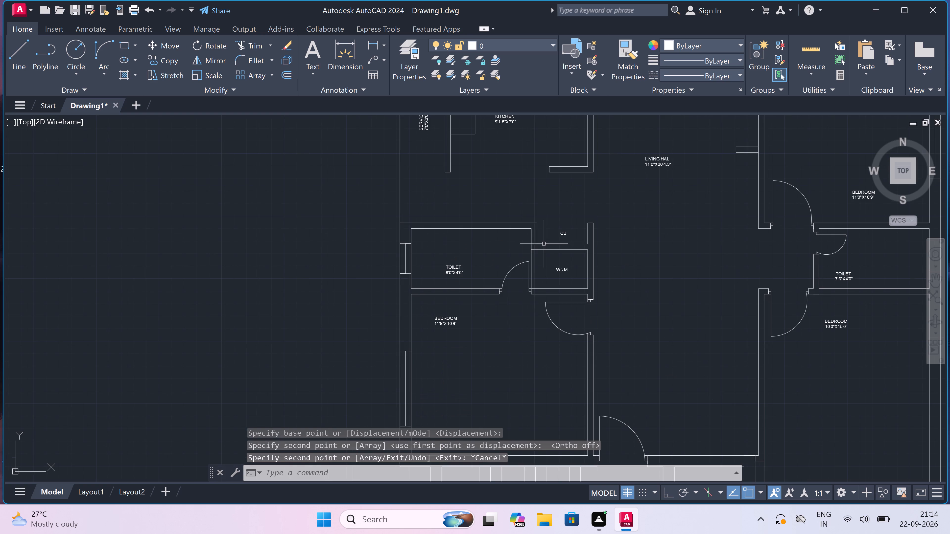
scroll(570, 223, "up", 2)
type("L")
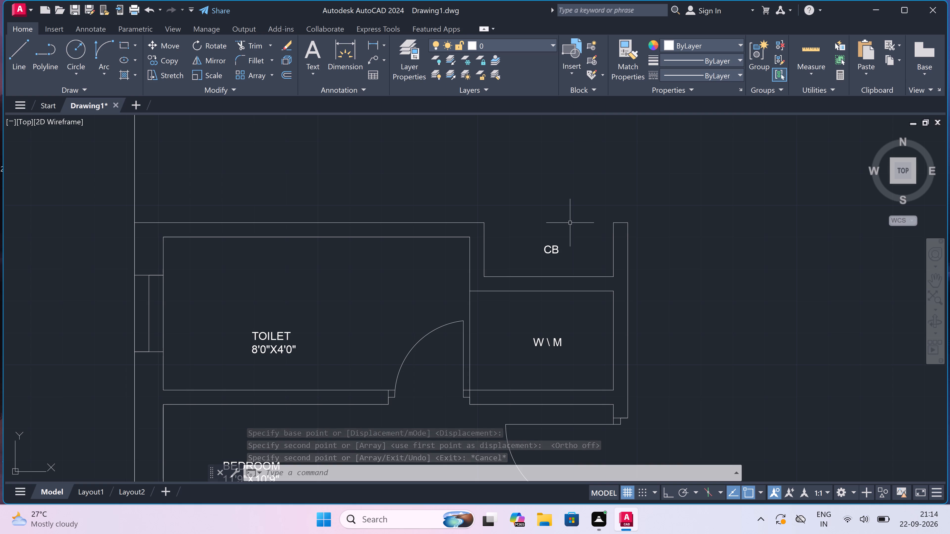
key("space")
scroll(570, 222, "up", 2)
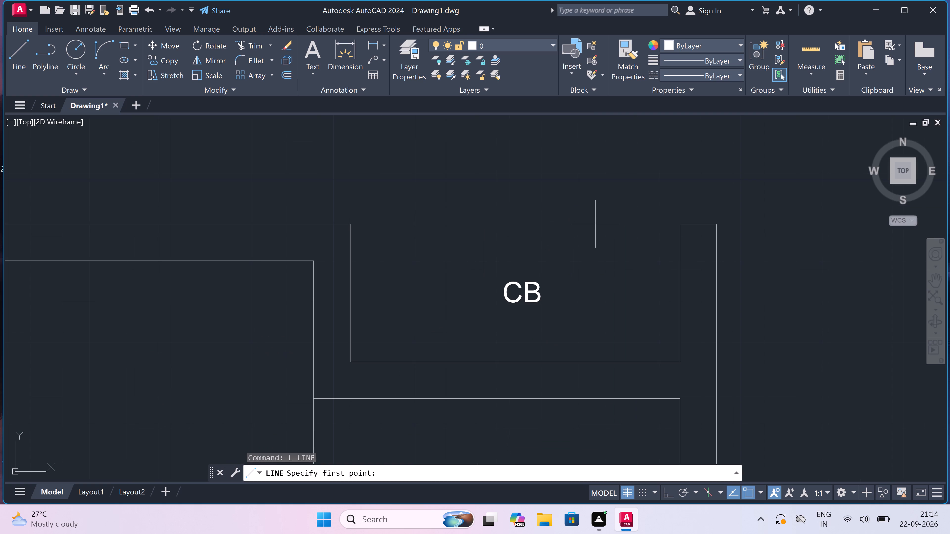
left_click(679, 224)
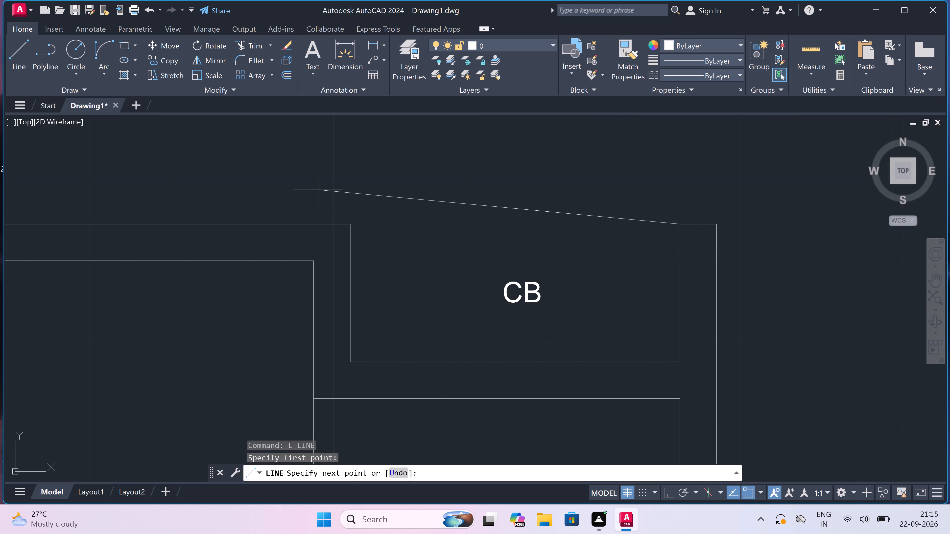
key("F8")
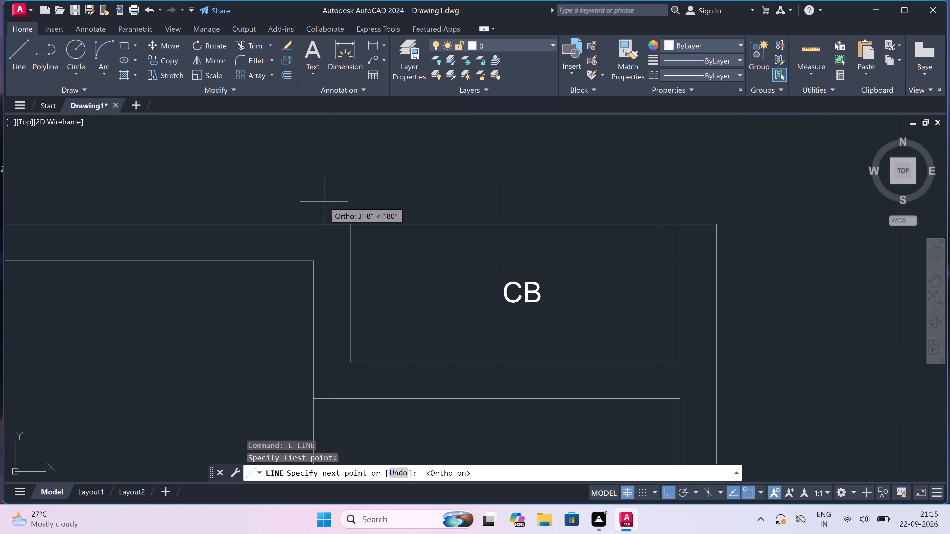
left_click(347, 225)
key("Escape")
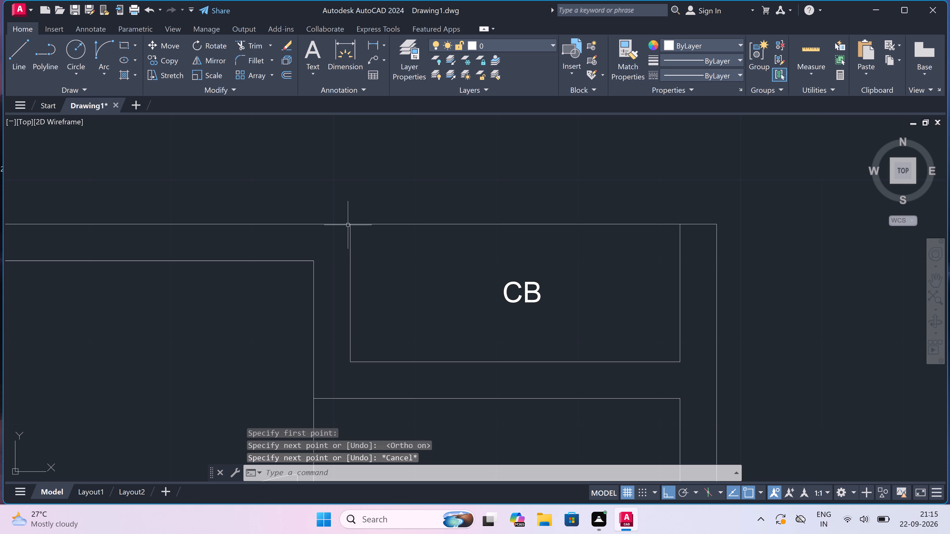
Examine the whole two-unit plan, including the staircase area and the upper unit's double-door entrance, for missing labels or wall details.
scroll(382, 214, "down", 4)
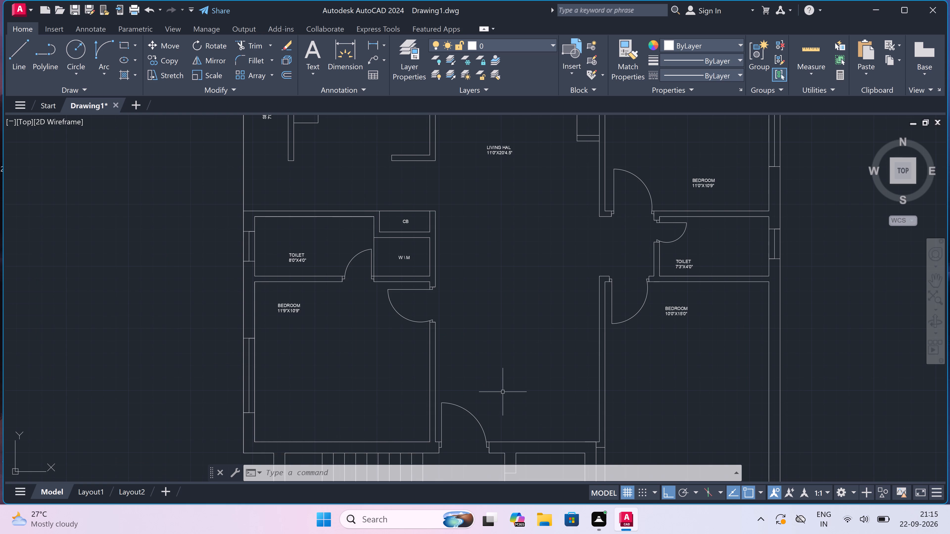
scroll(423, 297, "down", 2)
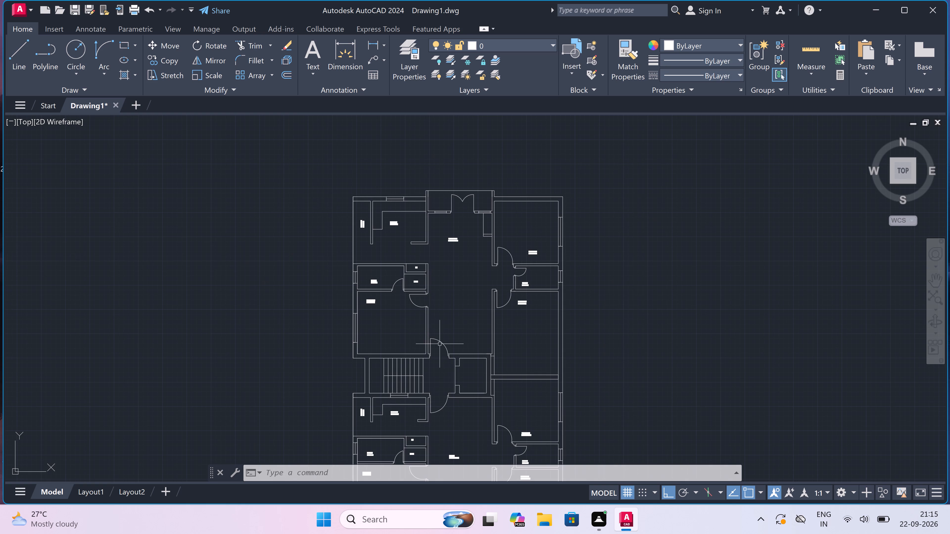
scroll(412, 359, "up", 3)
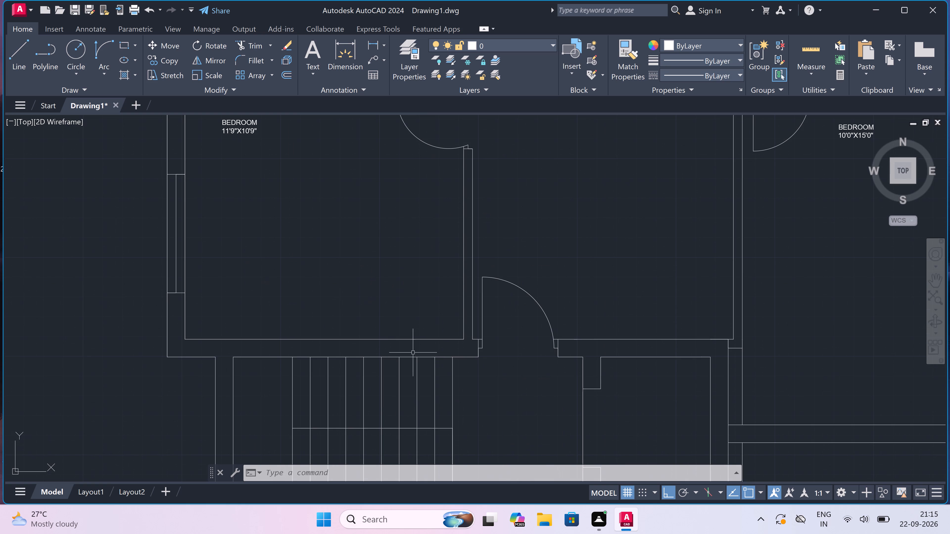
scroll(411, 314, "down", 4)
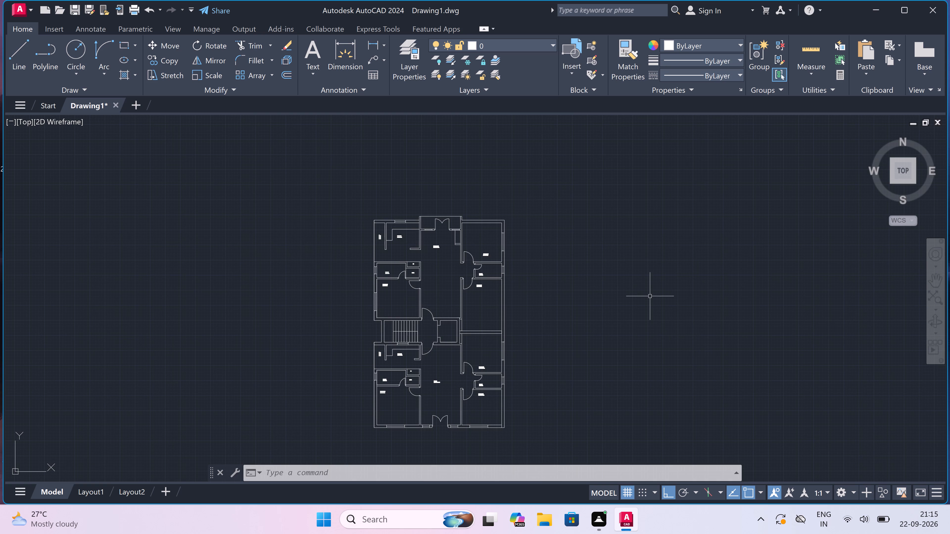
scroll(650, 296, "down", 1)
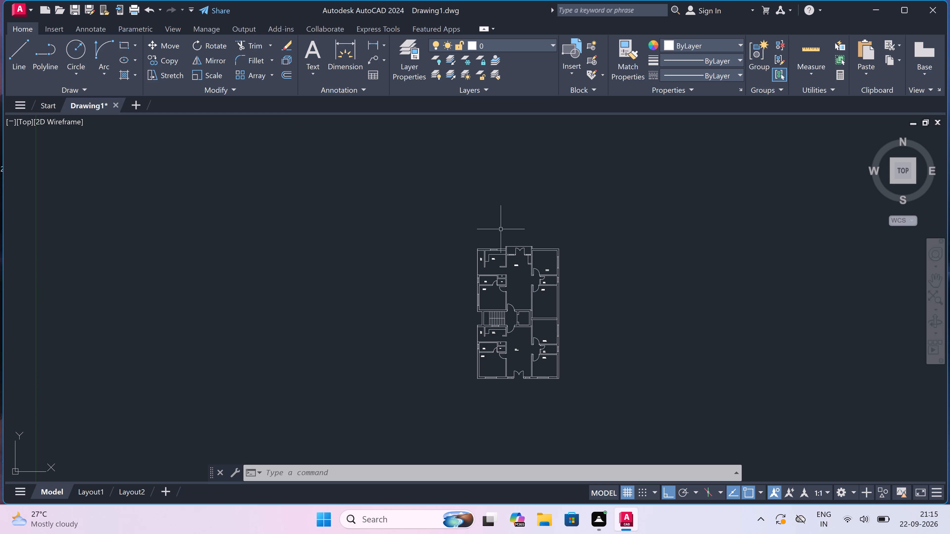
scroll(525, 248, "up", 4)
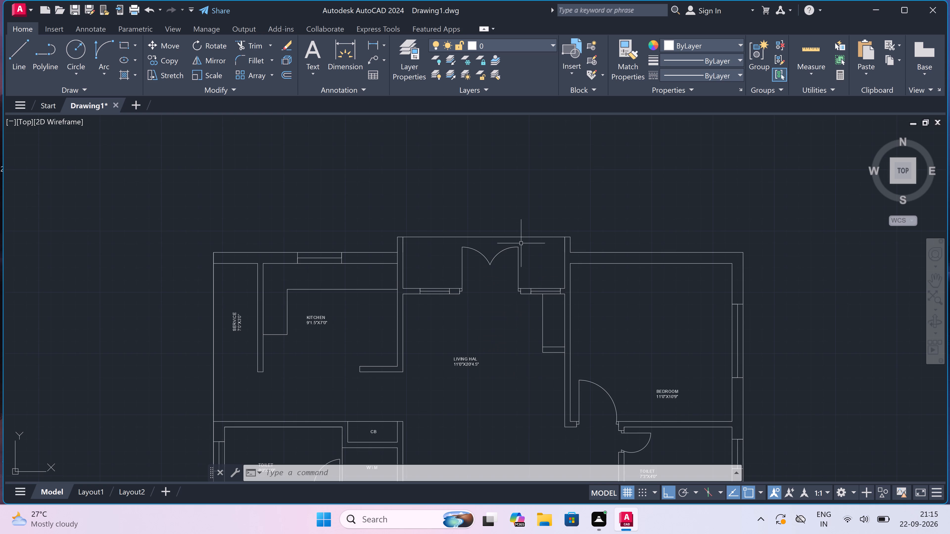
scroll(514, 231, "up", 2)
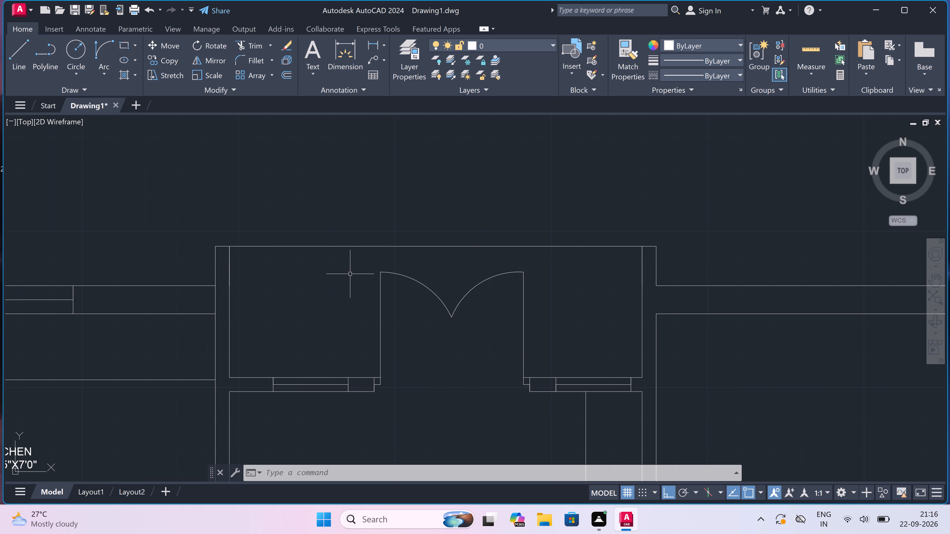
scroll(397, 258, "down", 2)
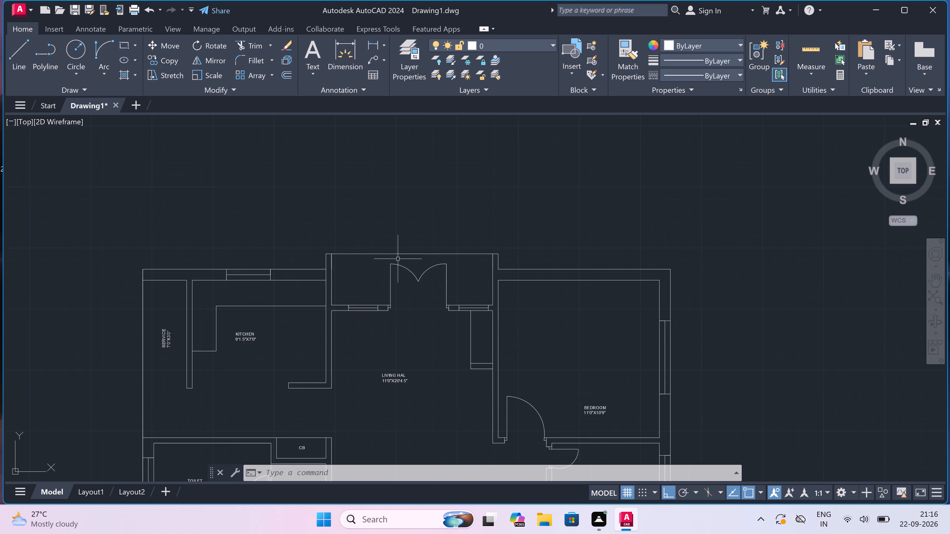
scroll(398, 259, "down", 8)
scroll(401, 261, "up", 5)
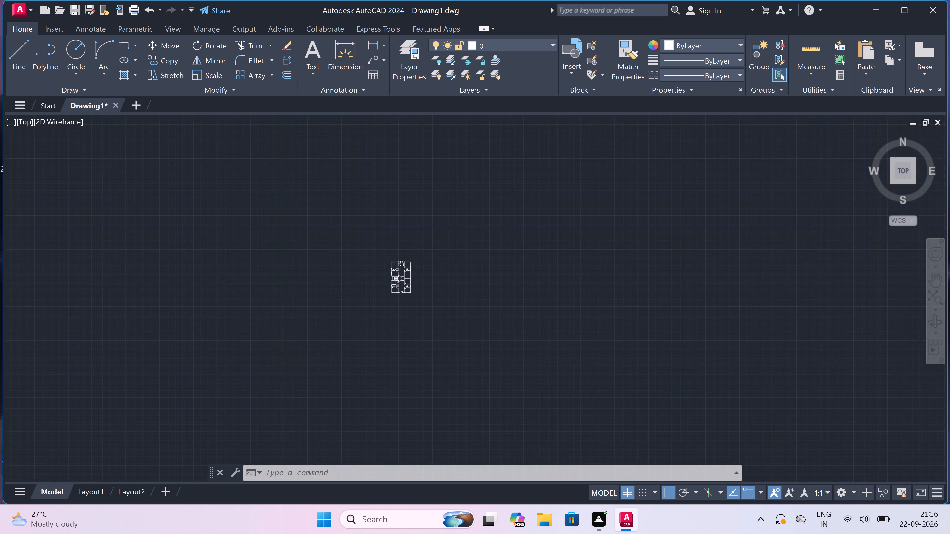
scroll(403, 262, "down", 4)
scroll(405, 264, "up", 4)
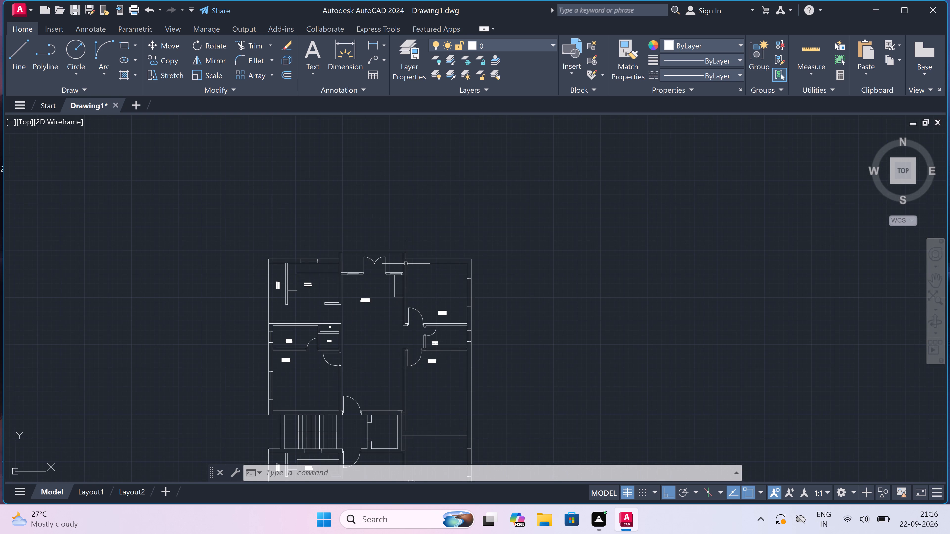
scroll(406, 264, "down", 5)
scroll(408, 283, "up", 5)
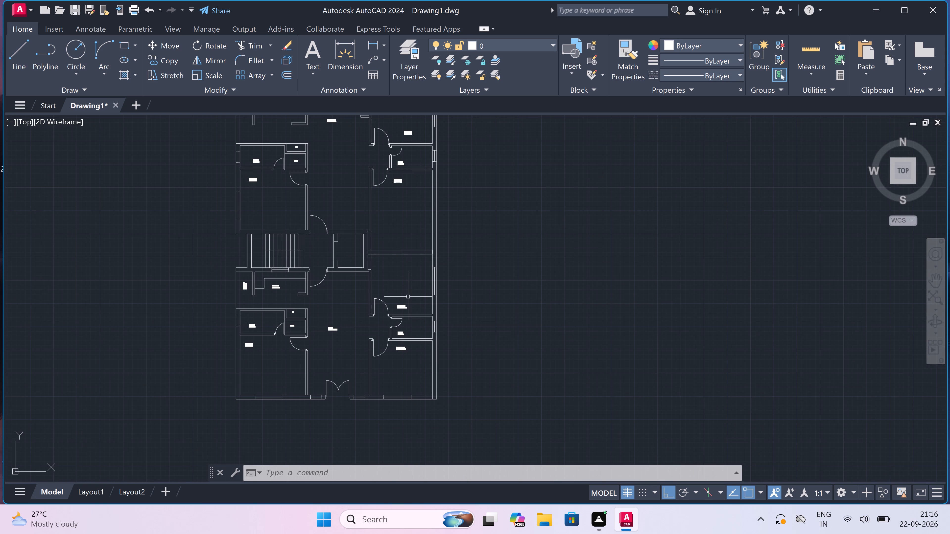
Examine the two-unit plan, including the room labels, the staircase area and both double-door entrances, for anything missing.
scroll(405, 312, "down", 4)
scroll(405, 311, "up", 1)
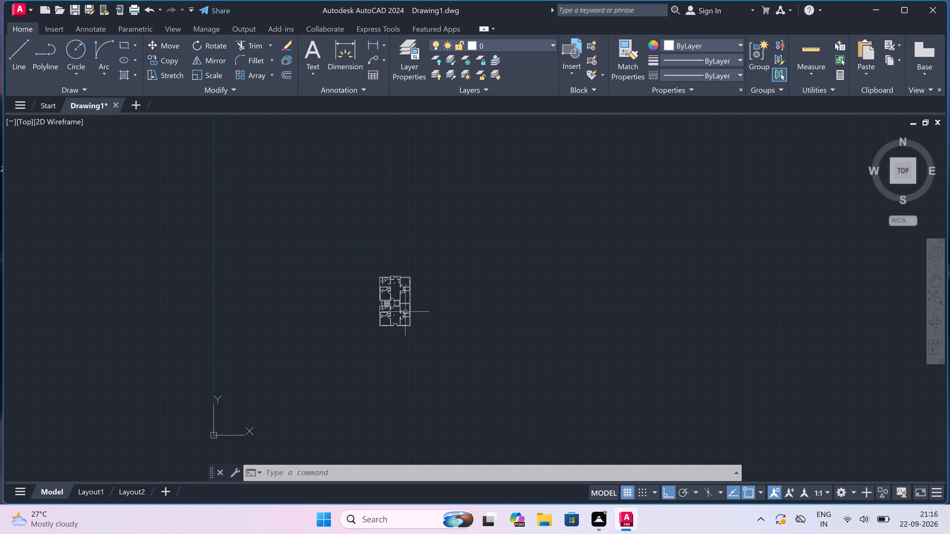
scroll(397, 293, "up", 5)
scroll(400, 289, "down", 2)
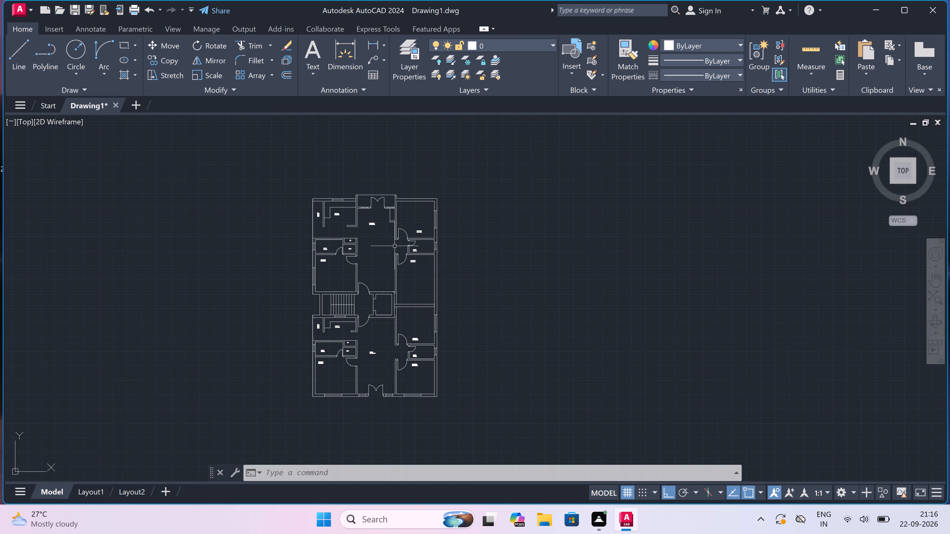
scroll(396, 209, "up", 3)
scroll(397, 211, "down", 3)
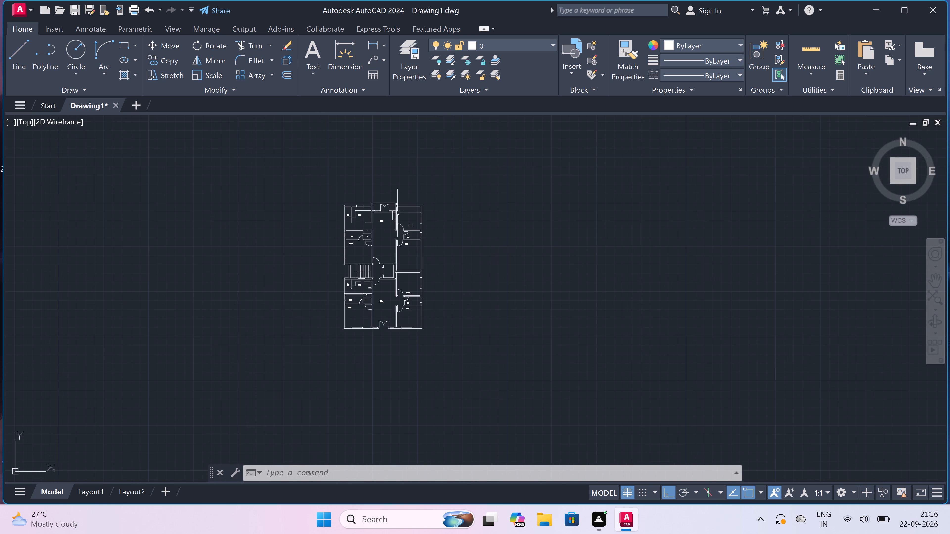
scroll(387, 233, "up", 3)
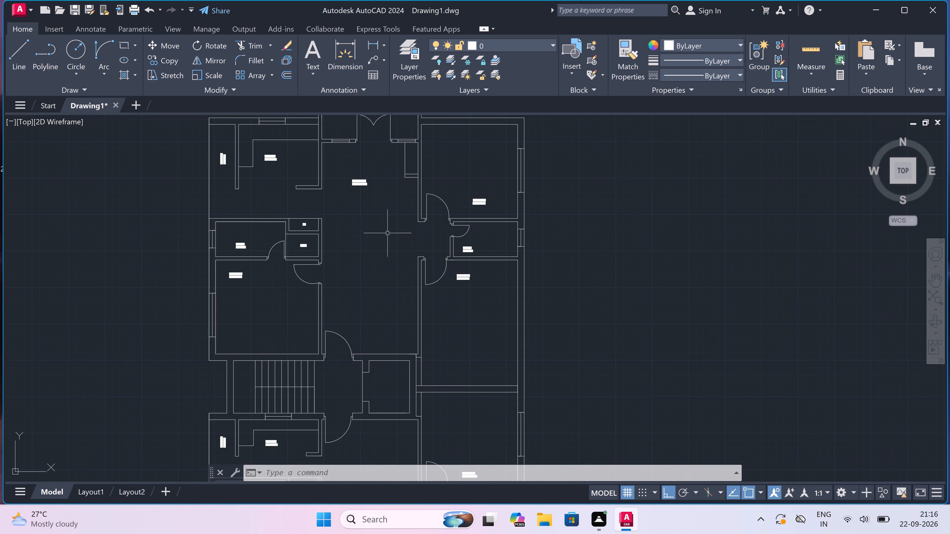
scroll(363, 177, "up", 3)
scroll(382, 216, "down", 2)
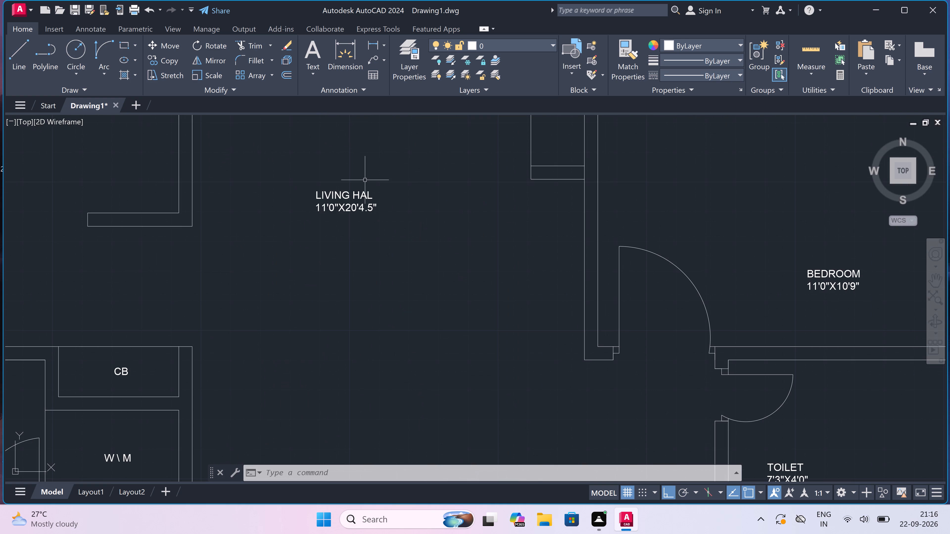
scroll(382, 216, "down", 3)
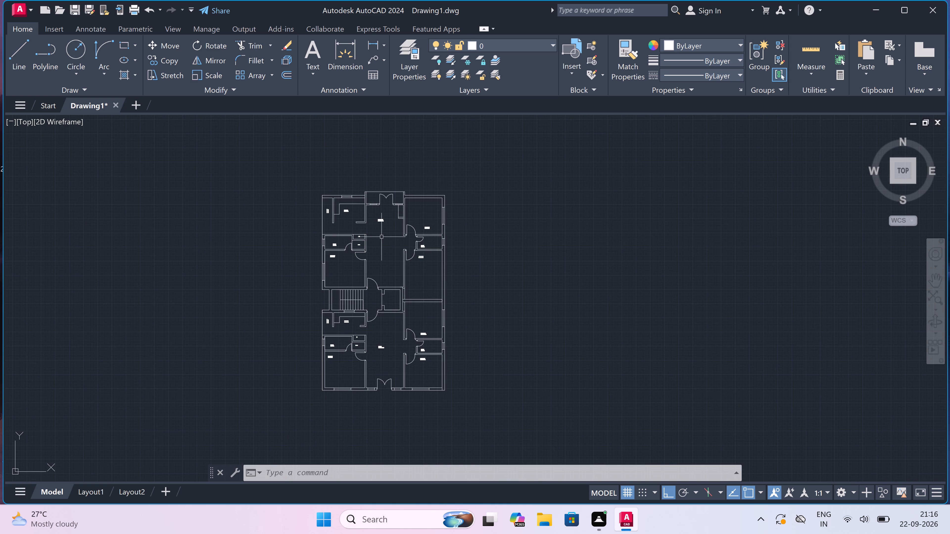
scroll(377, 251, "up", 3)
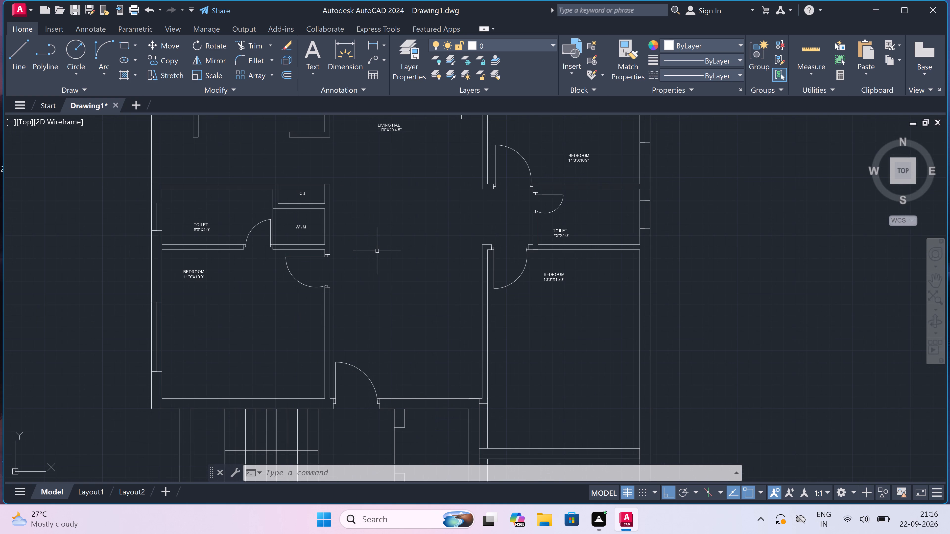
scroll(378, 251, "down", 1)
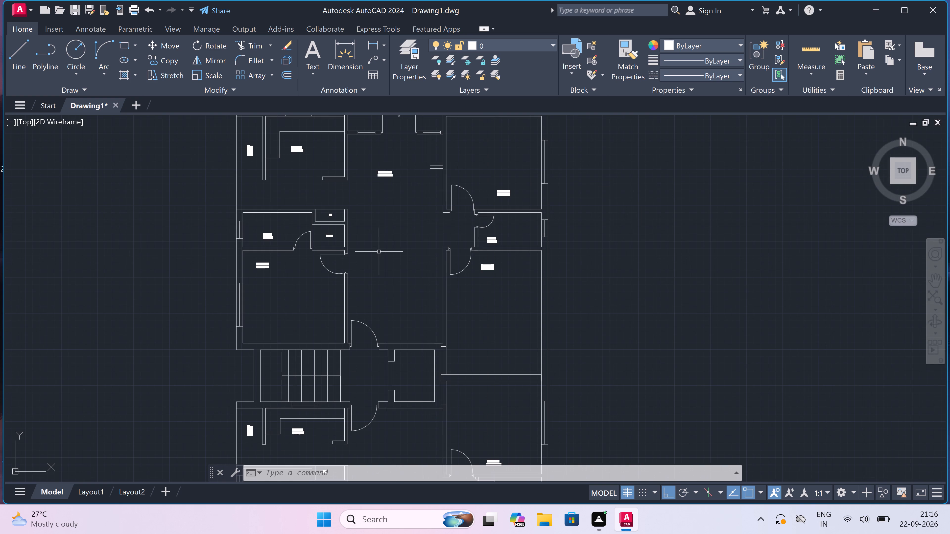
scroll(379, 252, "down", 2)
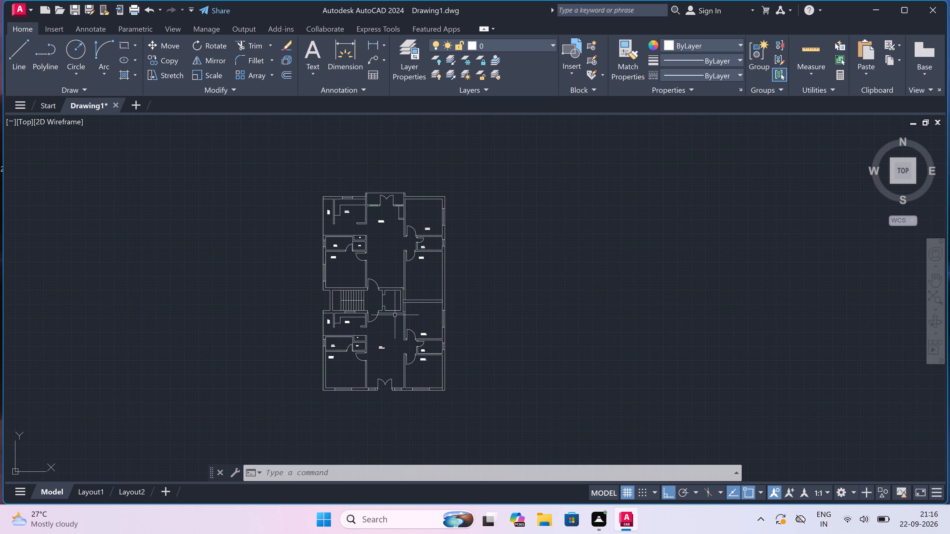
scroll(394, 322, "up", 3)
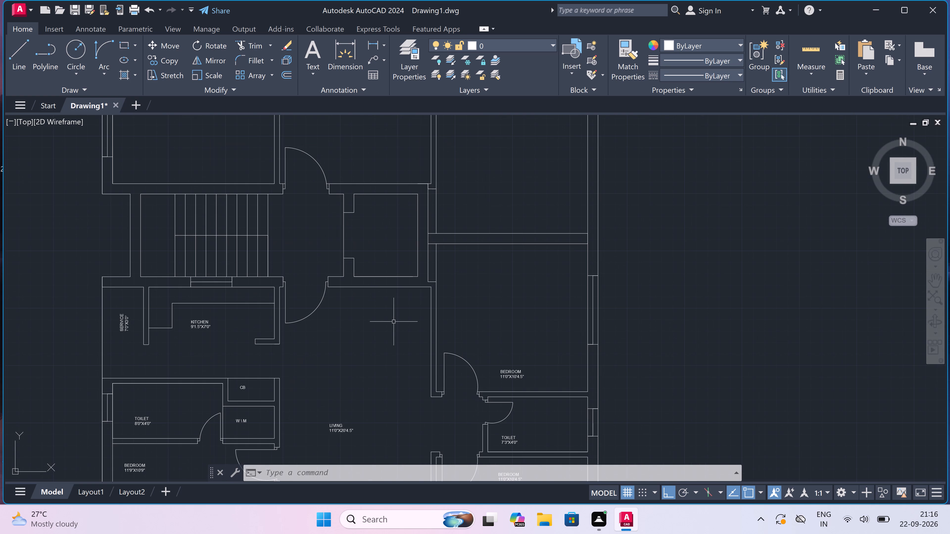
scroll(394, 322, "down", 1)
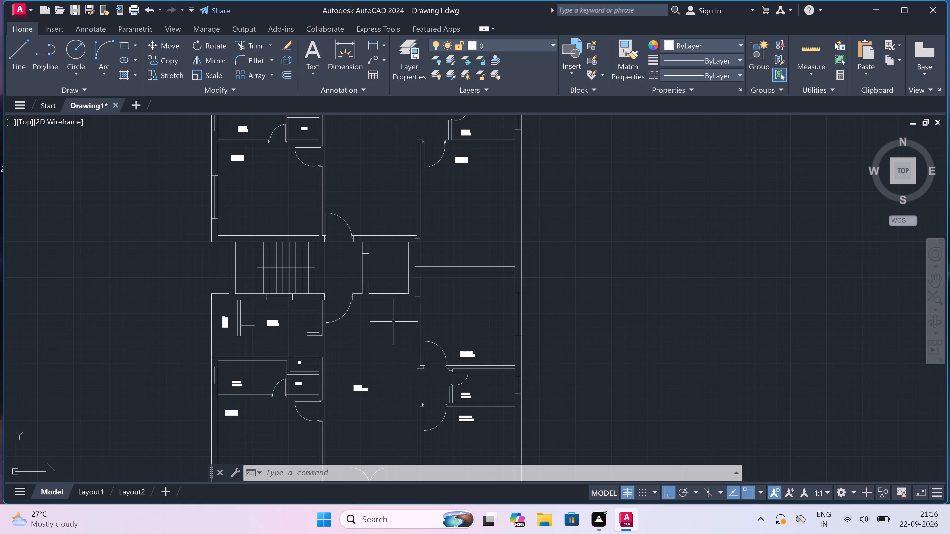
scroll(394, 322, "down", 1)
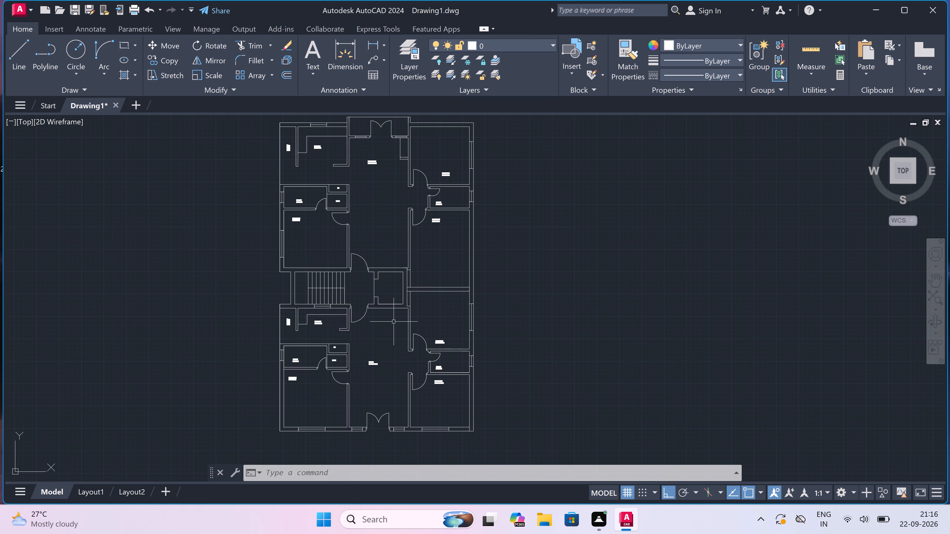
scroll(394, 322, "down", 1)
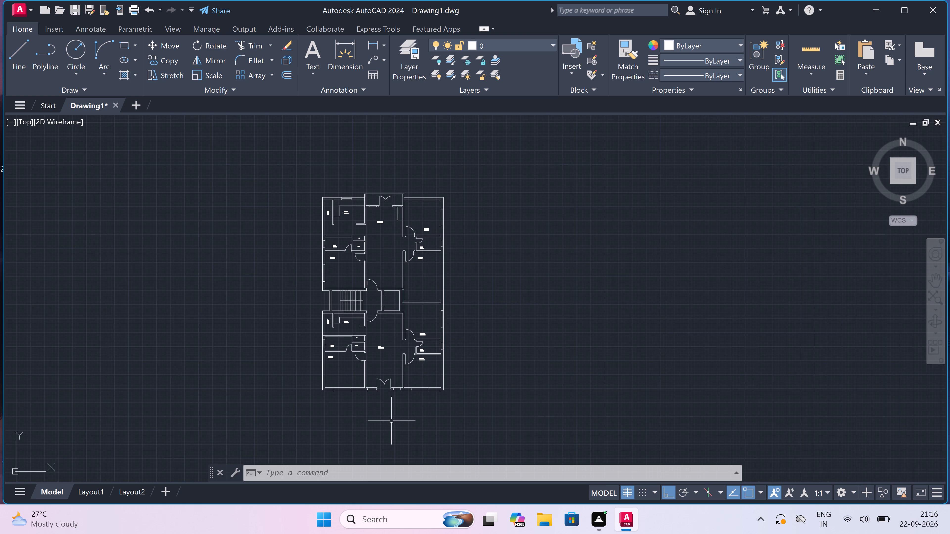
Add the multiline text title GROUND FLOOR PLAN in the empty space below the lower unit's entrance wall.
scroll(391, 413, "up", 2)
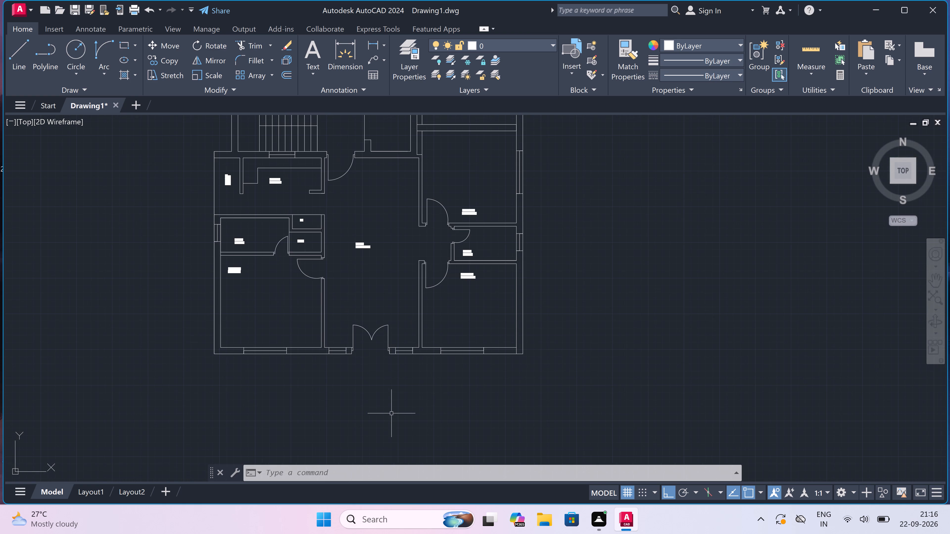
scroll(383, 391, "up", 1)
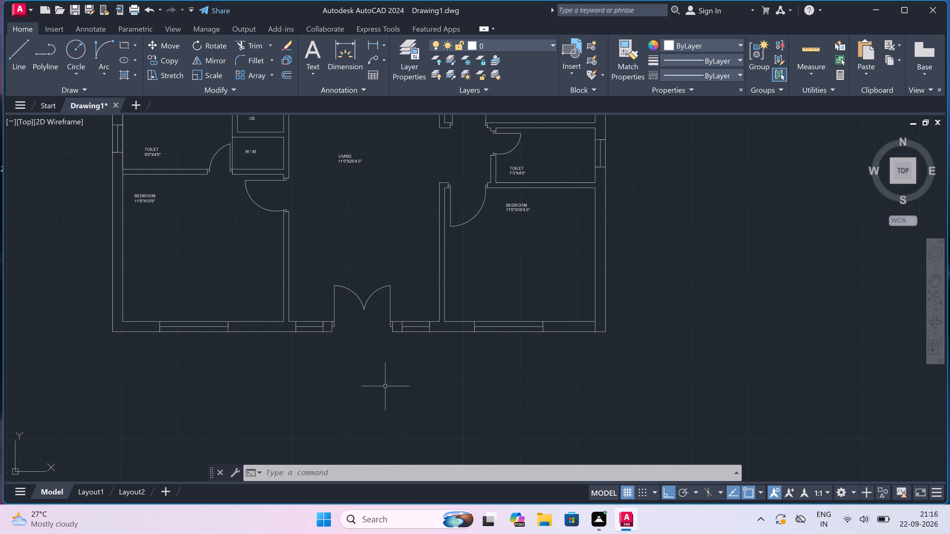
type("MT")
key("space")
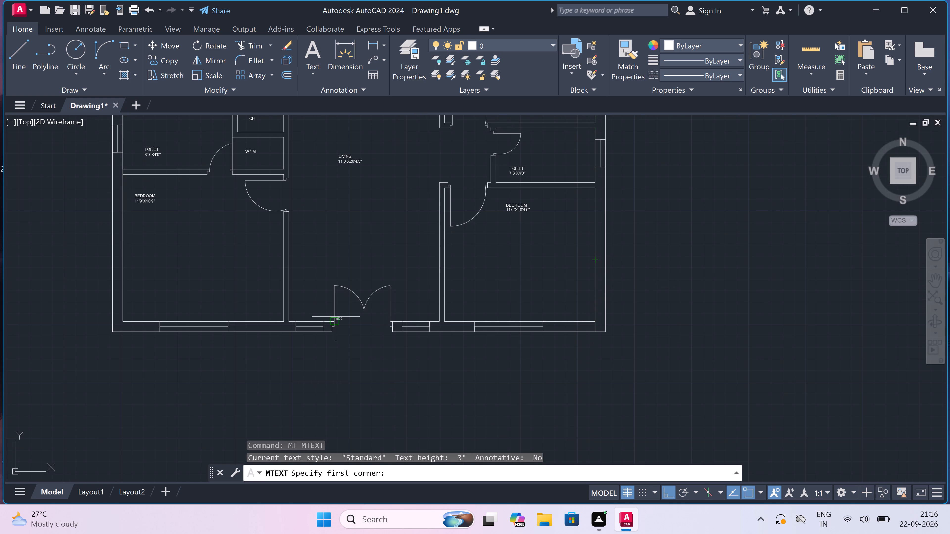
scroll(333, 318, "down", 1)
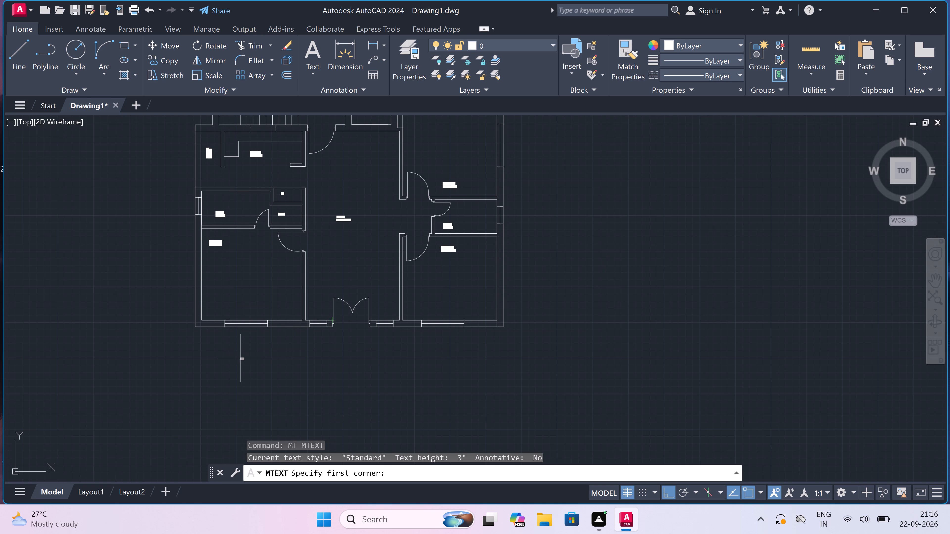
left_click(226, 367)
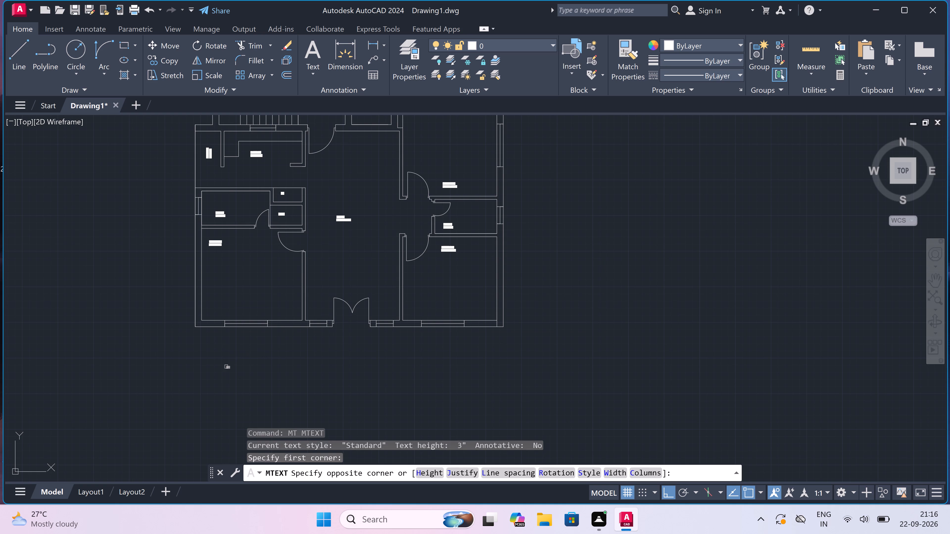
left_click(680, 378)
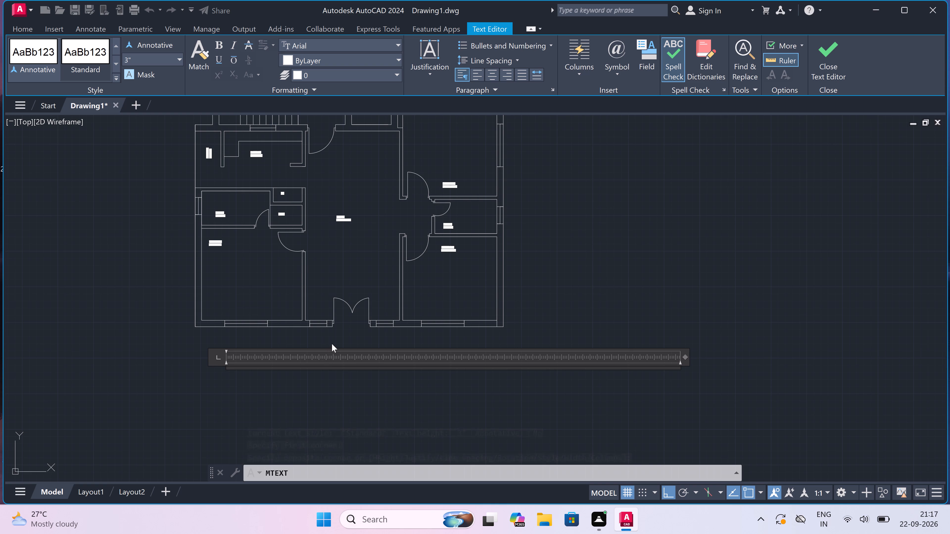
scroll(198, 364, "up", 2)
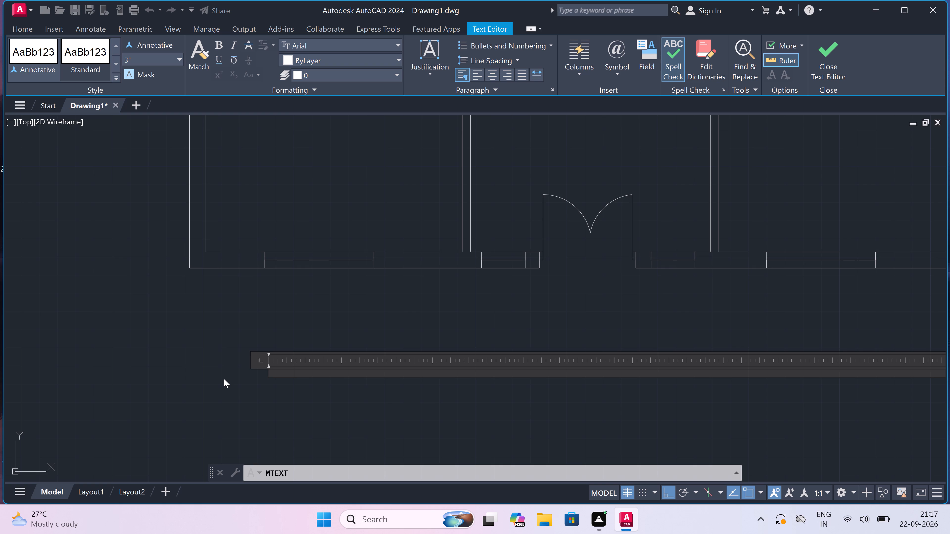
key("g")
type("ROUND FLOR")
key("space")
key("BackSpace")
key("BackSpace")
type("OR PLAN")
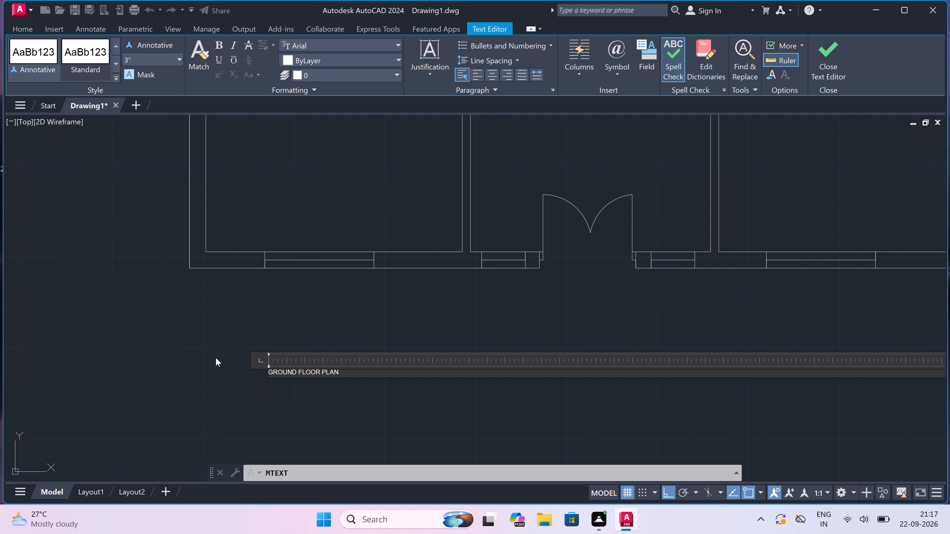
left_click(214, 361)
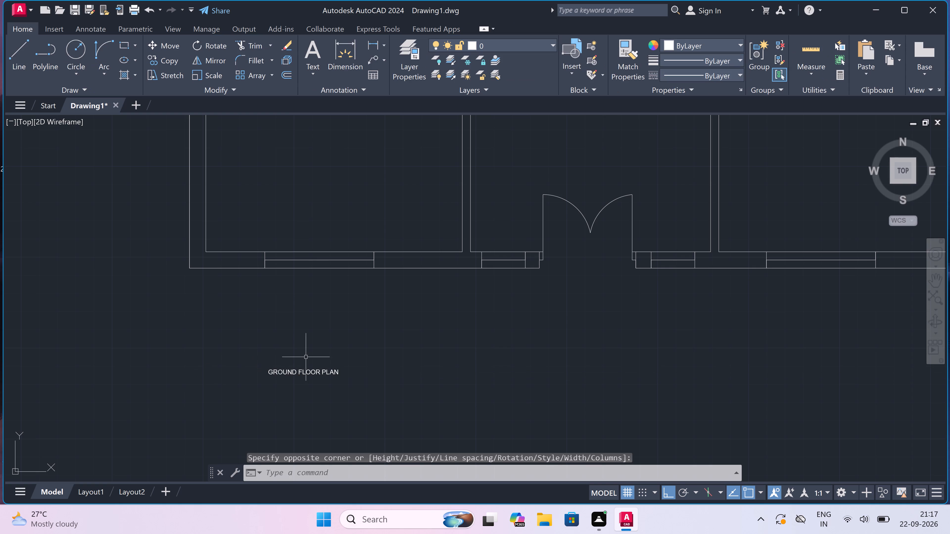
Set the text height of the GROUND FLOOR PLAN title to 11" in its properties and clear the selection.
left_click_drag(305, 357, 302, 359)
left_click(267, 370)
right_click(189, 340)
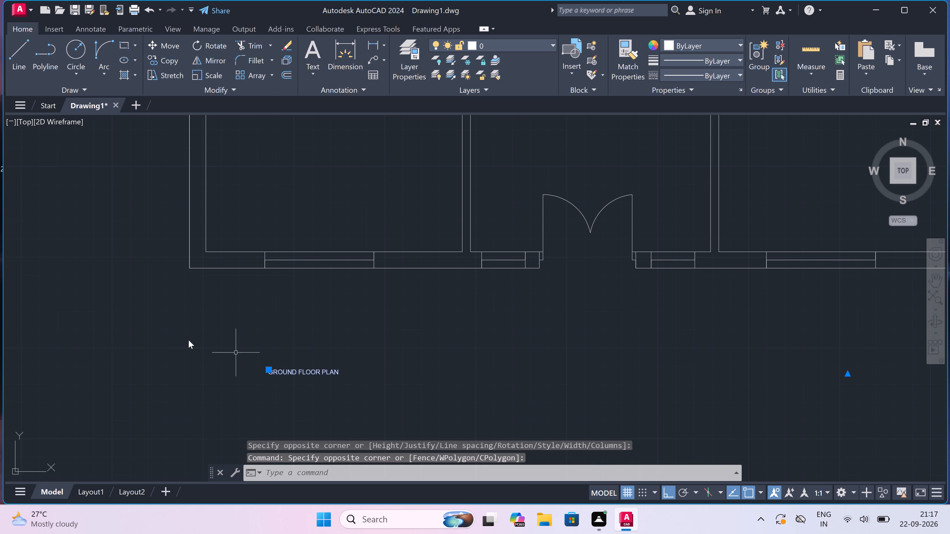
left_click(239, 324)
left_click(104, 282)
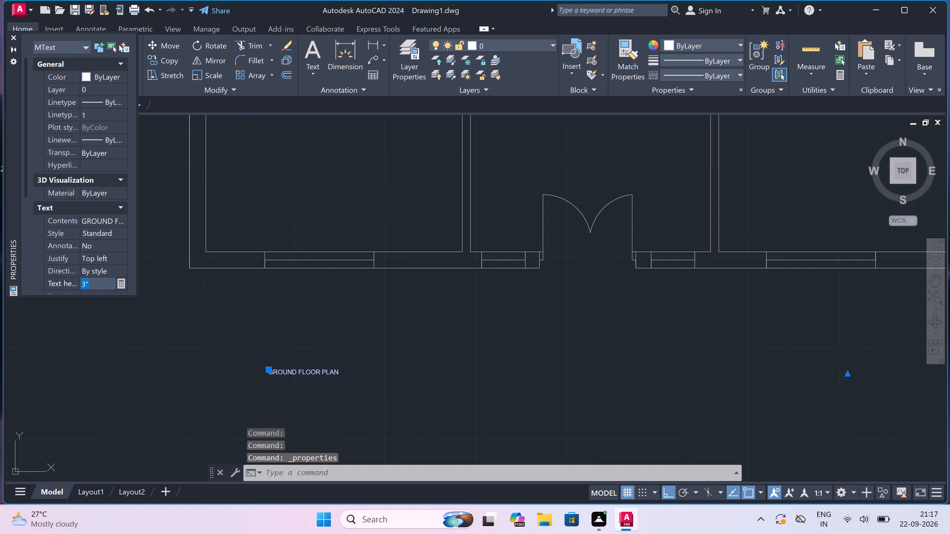
key("BackSpace")
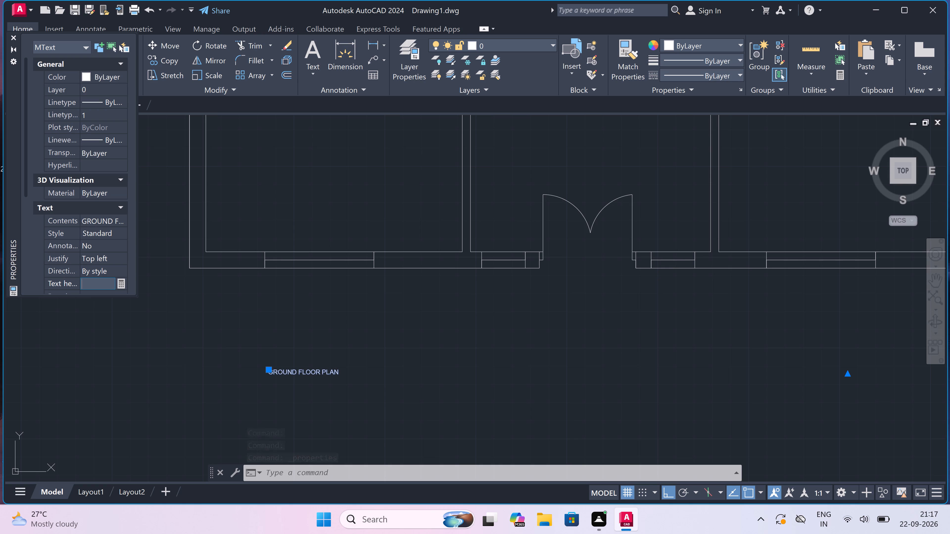
type("11")
key("shift+quotedbl")
left_click(382, 363)
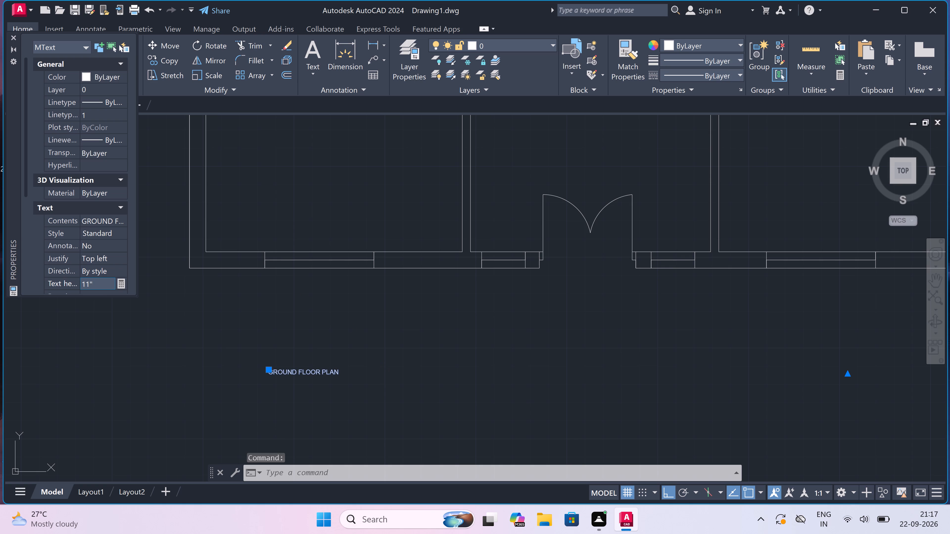
scroll(384, 358, "down", 4)
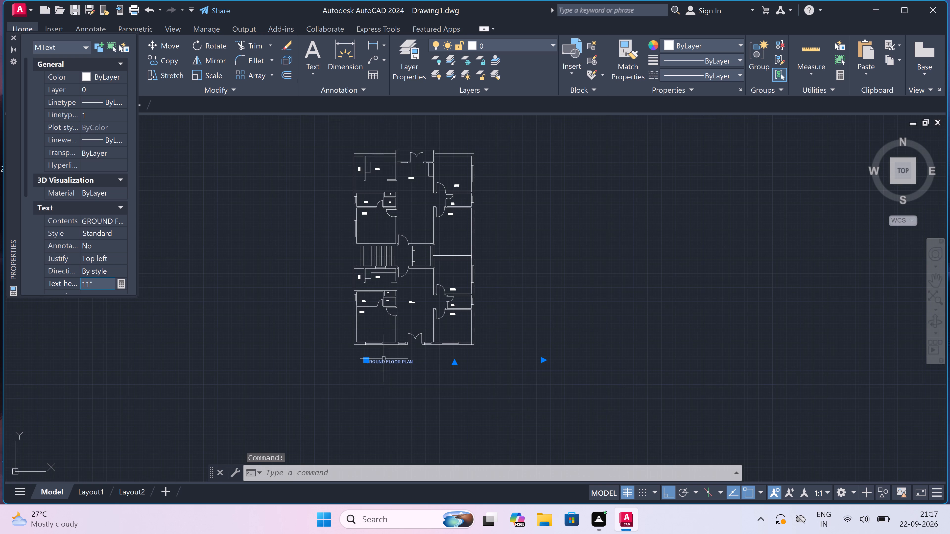
key("Escape")
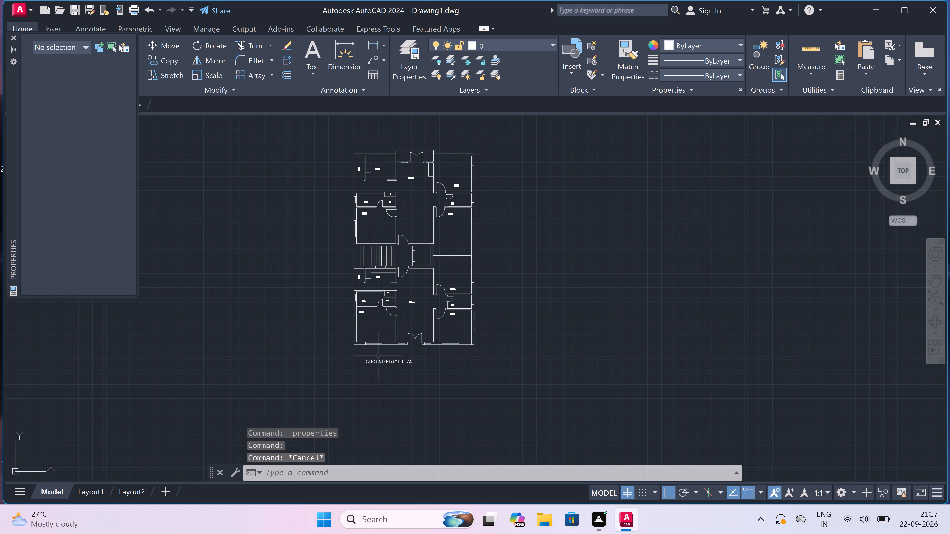
Select all multiline texts similar to the lower unit's 11'9"X10'9" BEDROOM label, including the title, and set their text height to 6".
scroll(346, 306, "up", 2)
scroll(379, 328, "up", 2)
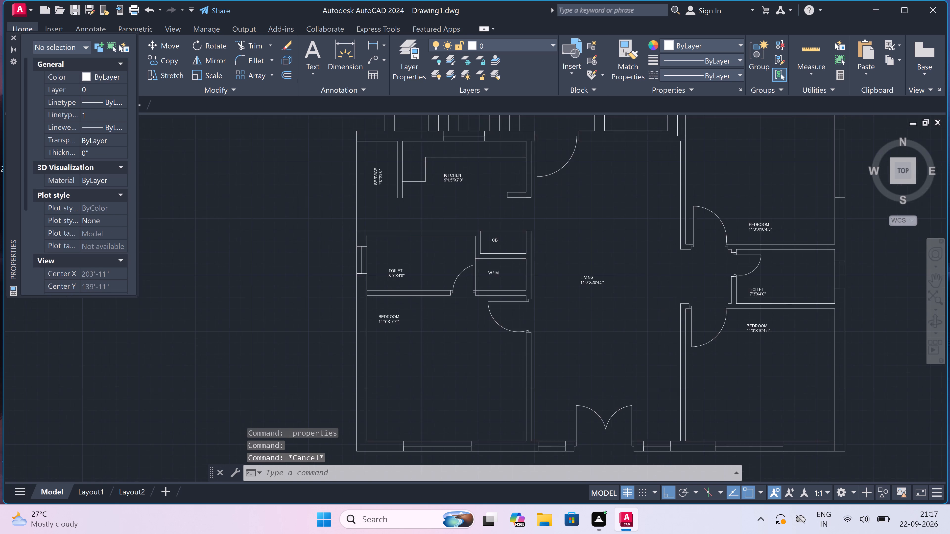
left_click(387, 312)
right_click(404, 347)
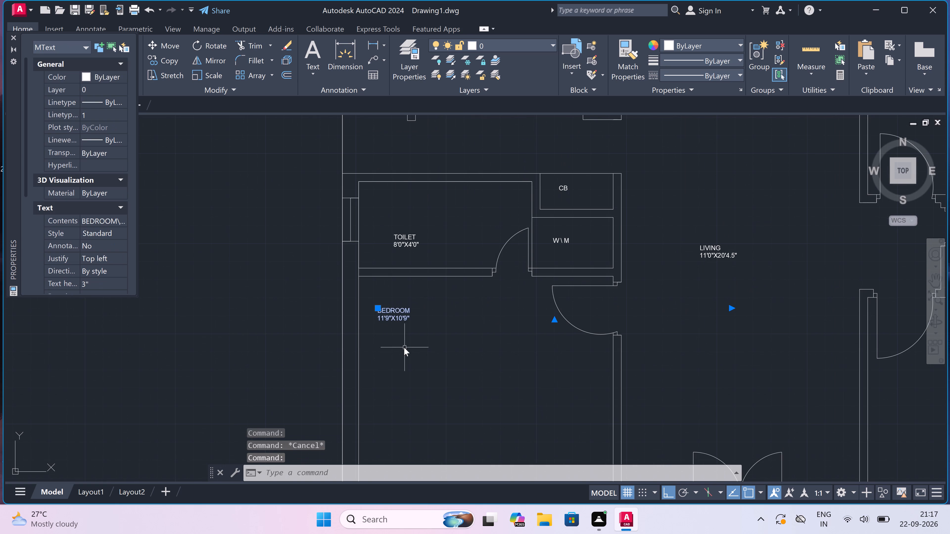
left_click(456, 328)
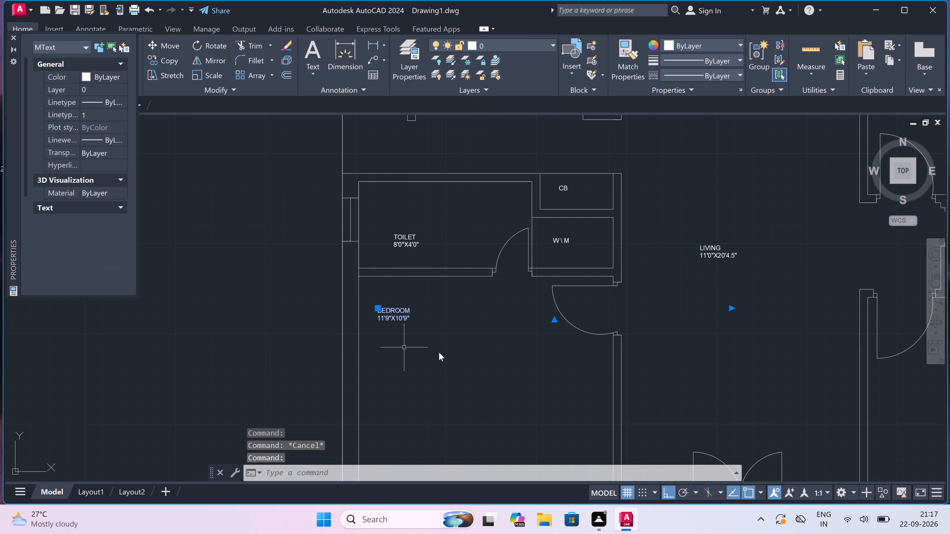
right_click(272, 305)
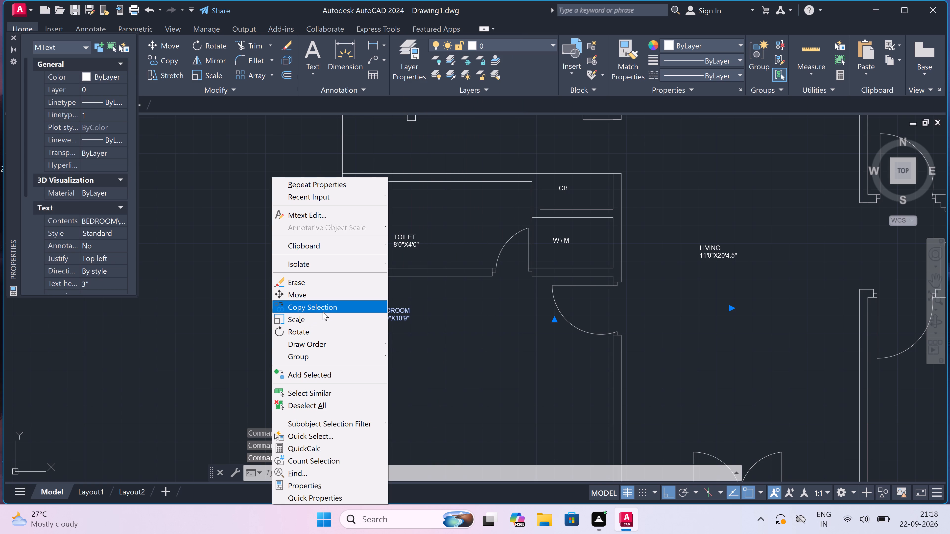
left_click(318, 391)
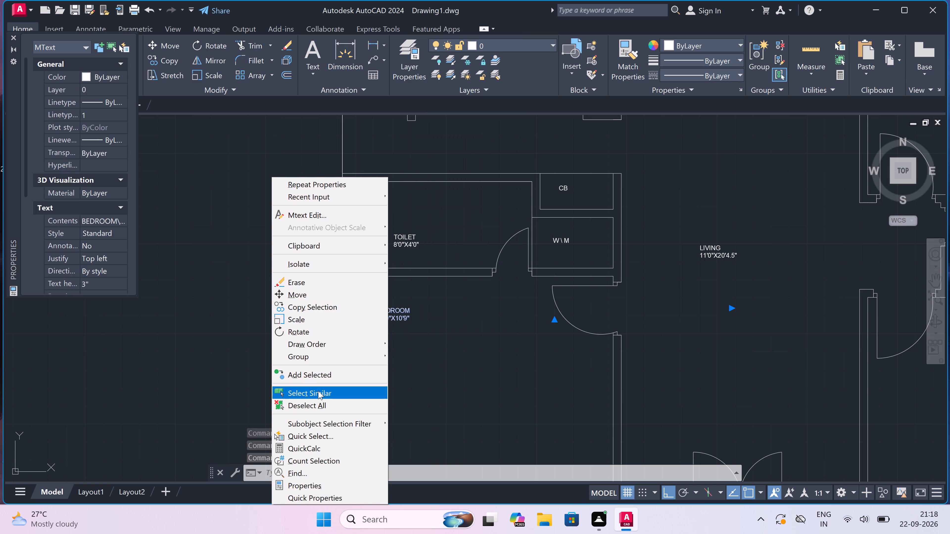
scroll(302, 330, "down", 4)
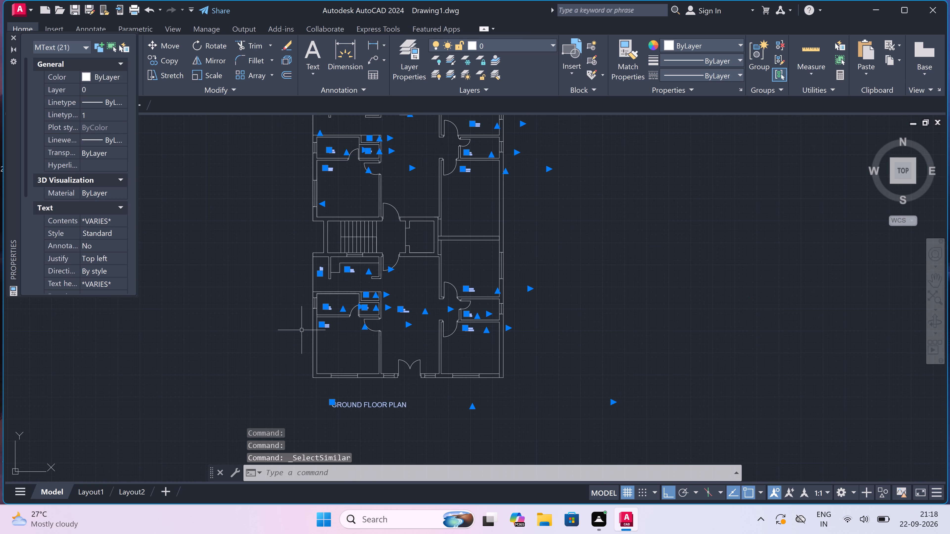
scroll(293, 330, "down", 1)
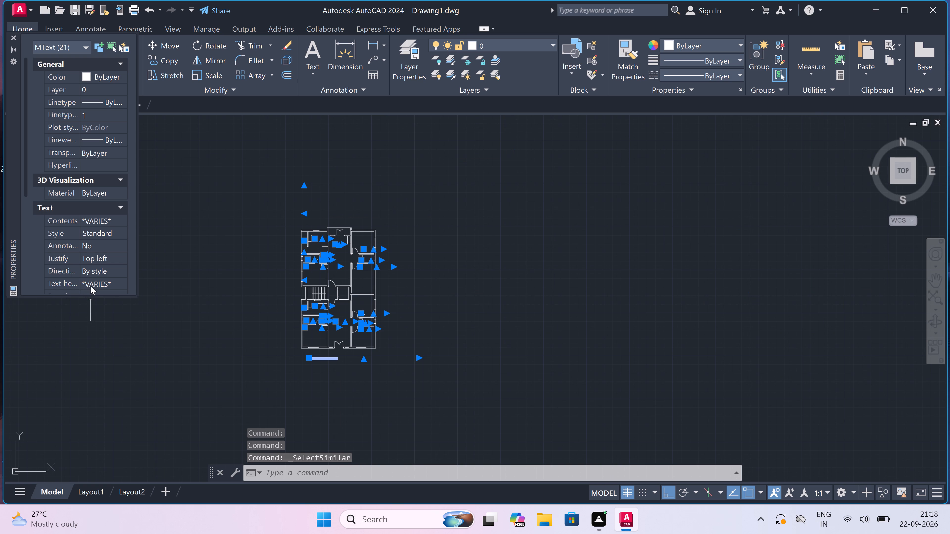
scroll(95, 283, "up", 2)
scroll(167, 296, "up", 2)
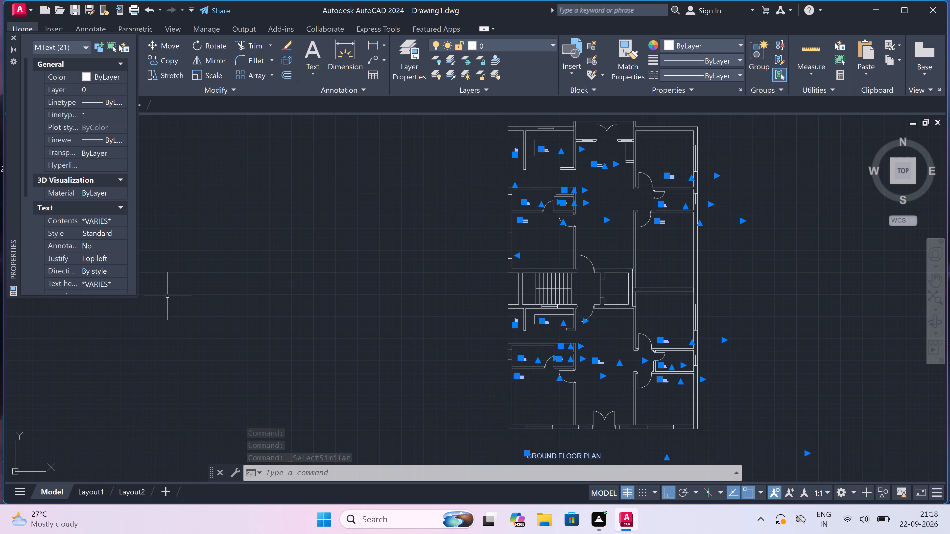
left_click(117, 281)
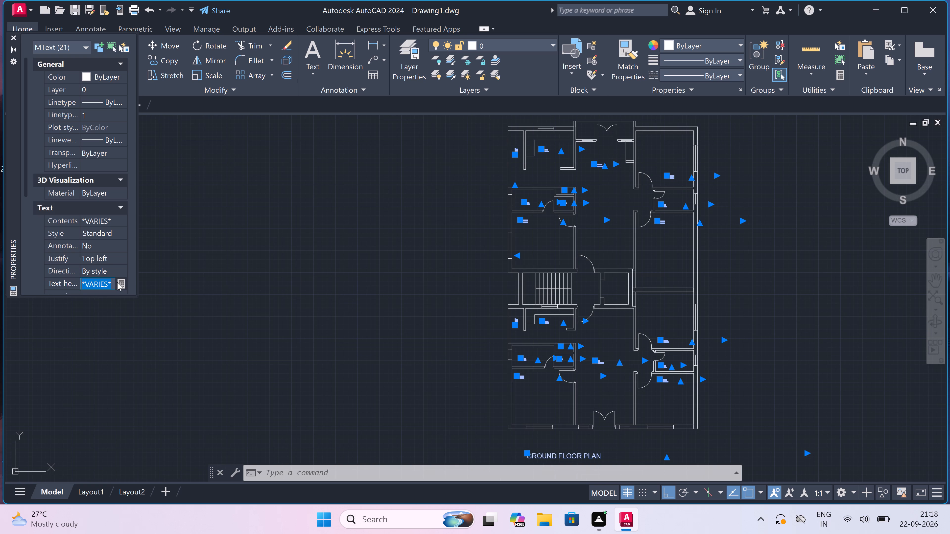
key("BackSpace")
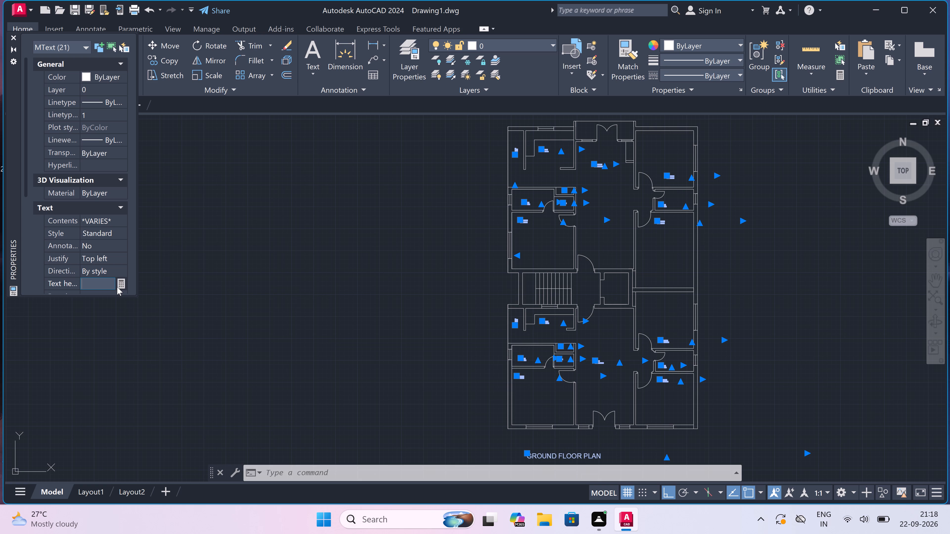
type("6\"")
left_click(379, 372)
key("Escape")
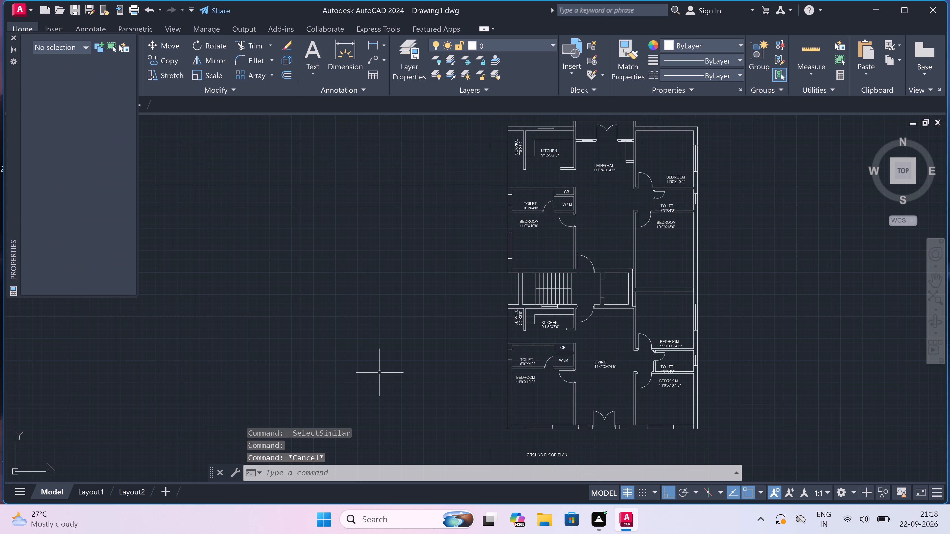
Shift the upper unit's 8'0"X4'0" TOILET label about 4" horizontally toward the outer window wall and clear the selection.
scroll(380, 373, "down", 2)
scroll(601, 379, "up", 2)
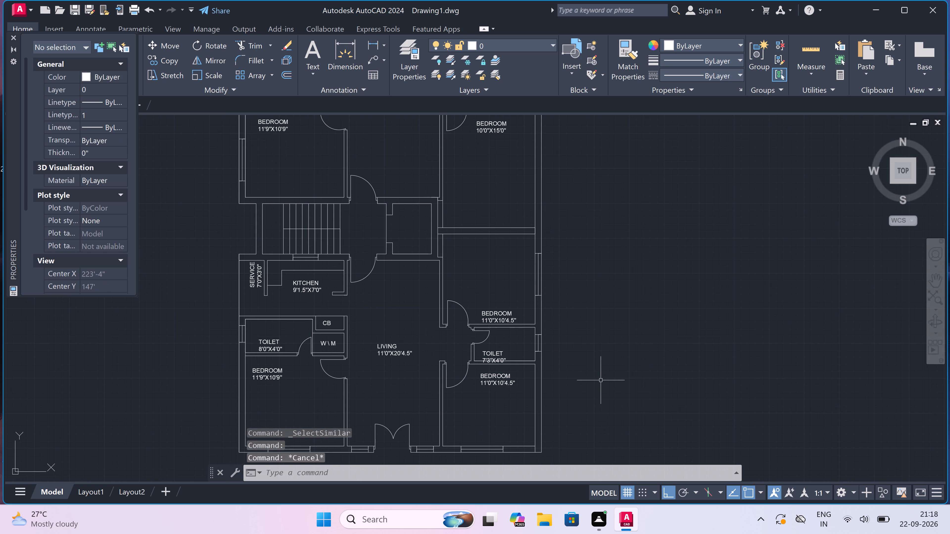
scroll(419, 381, "down", 3)
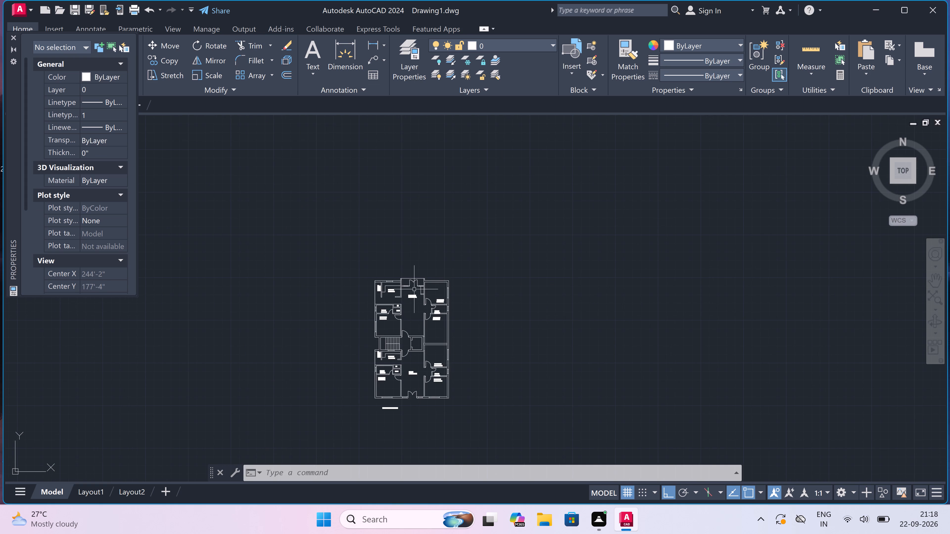
scroll(399, 312, "up", 4)
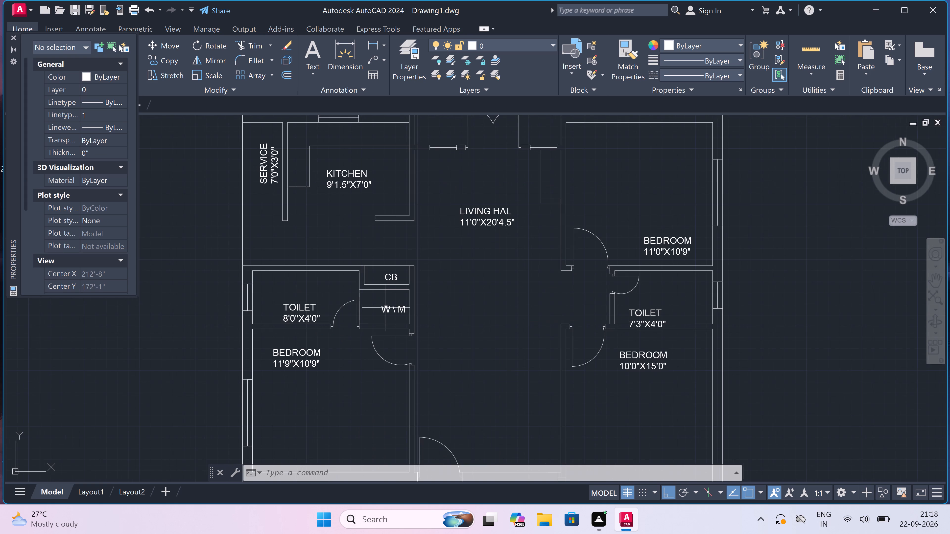
scroll(384, 307, "down", 2)
scroll(346, 309, "up", 3)
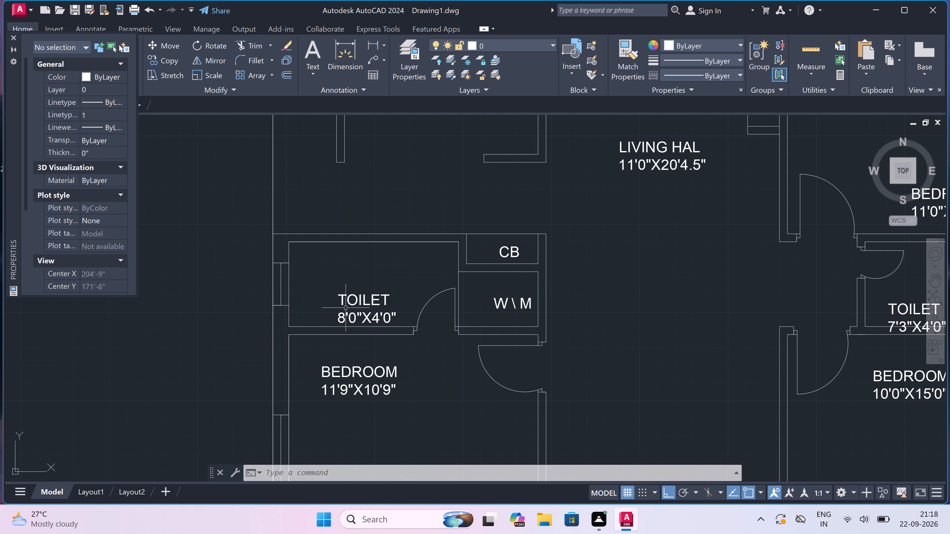
scroll(343, 300, "up", 3)
left_click(337, 287)
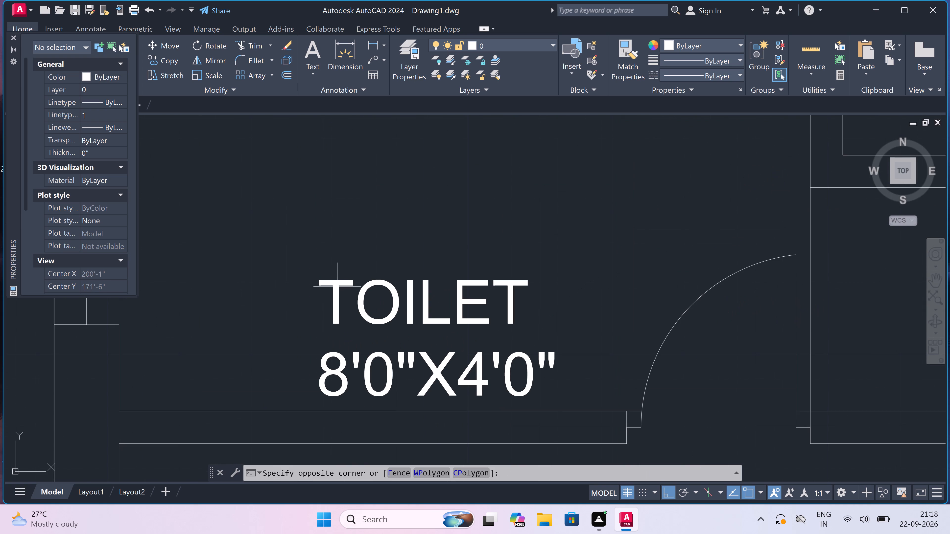
left_click(330, 282)
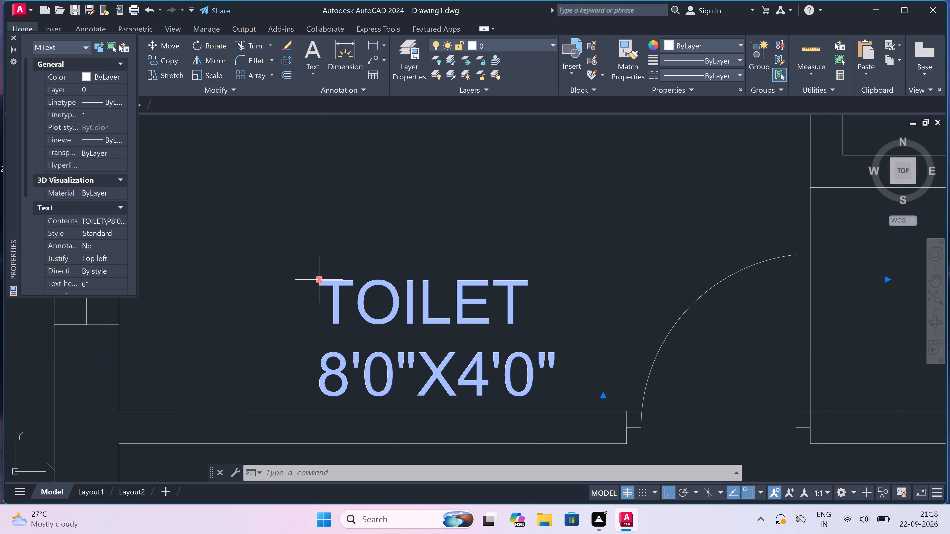
left_click(318, 276)
left_click(322, 280)
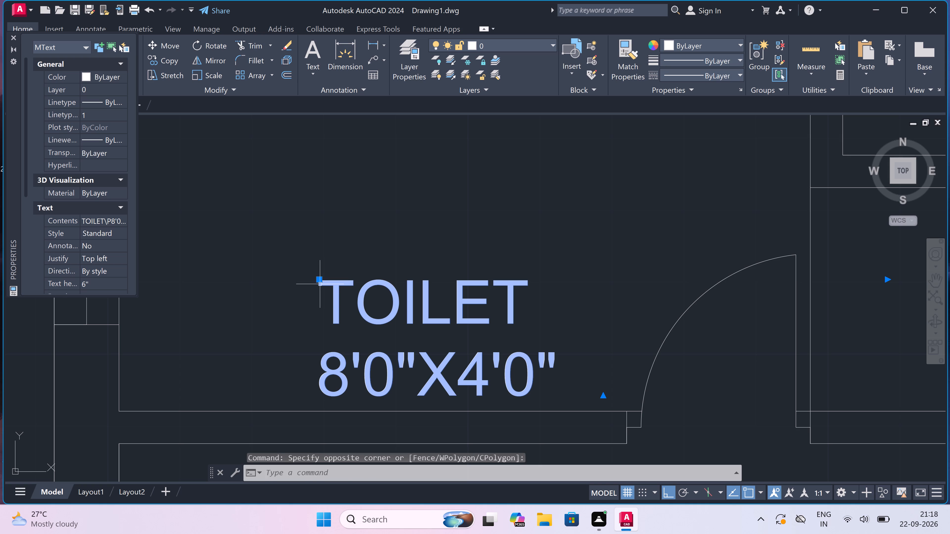
left_click(320, 282)
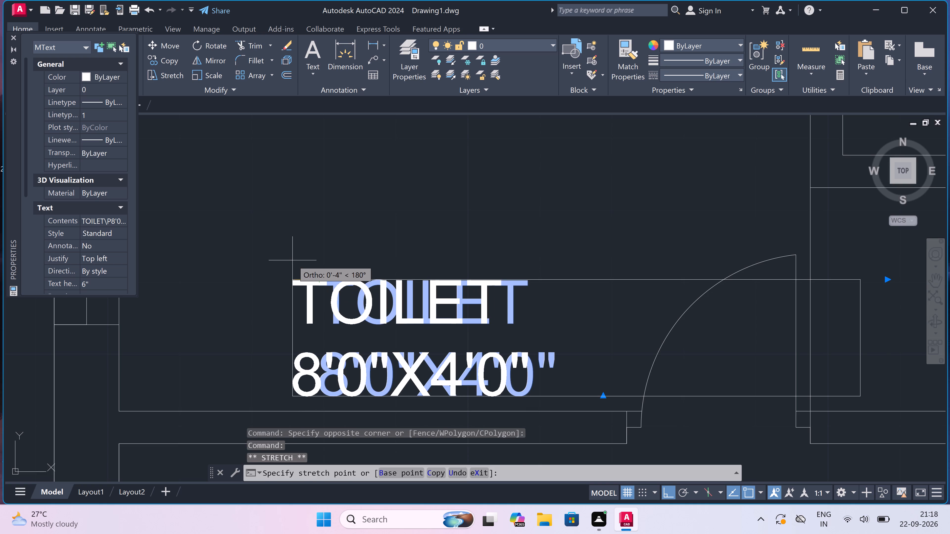
left_click(292, 260)
scroll(337, 247, "down", 6)
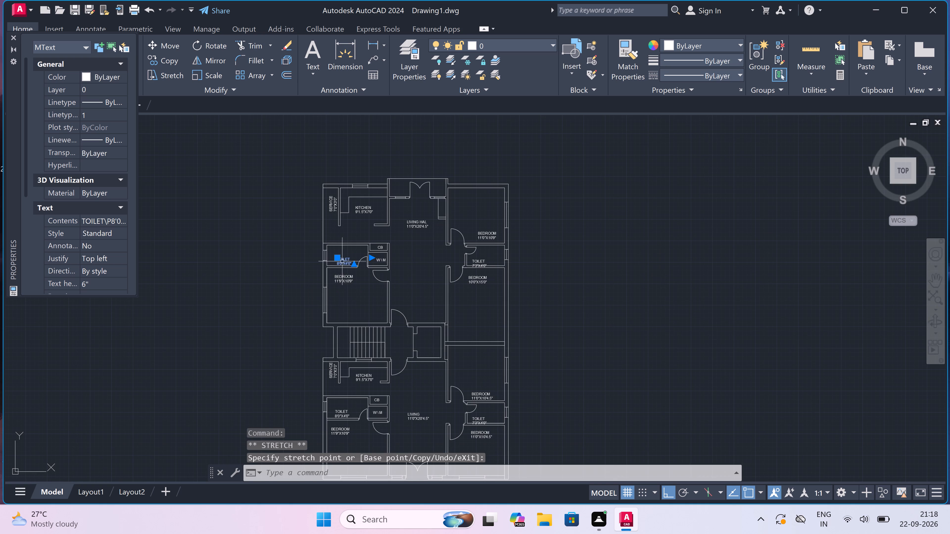
scroll(349, 261, "up", 3)
scroll(353, 266, "down", 5)
scroll(353, 266, "up", 3)
scroll(354, 269, "down", 1)
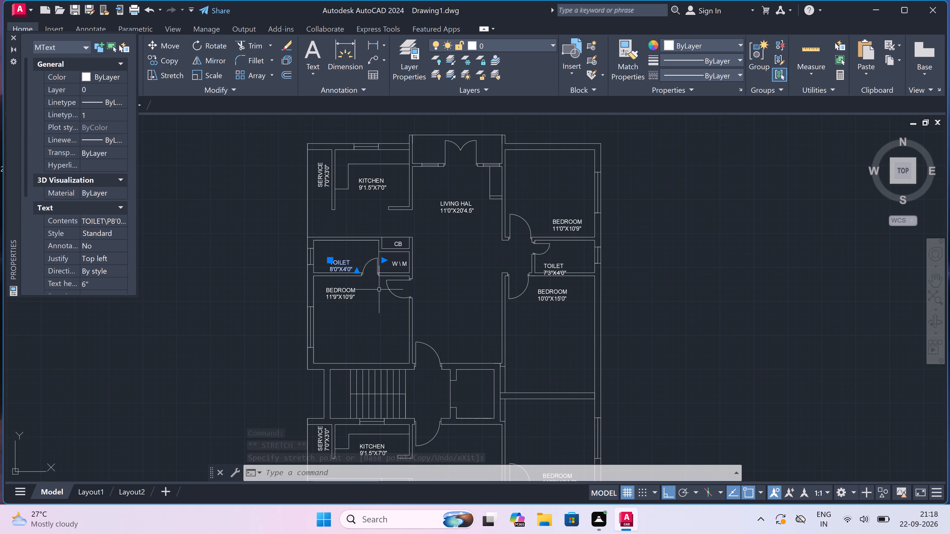
key("Escape")
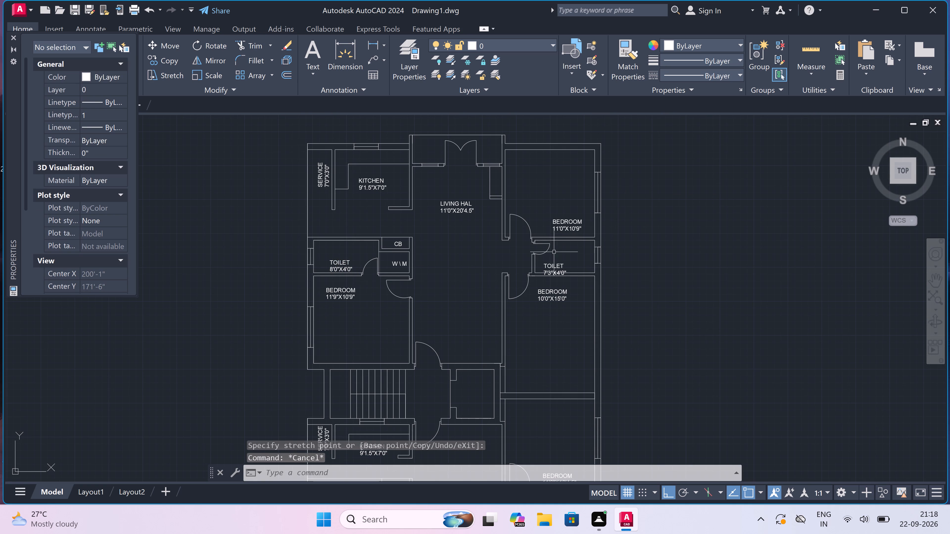
Move the upper unit's 7'3"X4'0" TOILET label straight up, clear of the wall below it, and clear the selection.
scroll(566, 250, "up", 2)
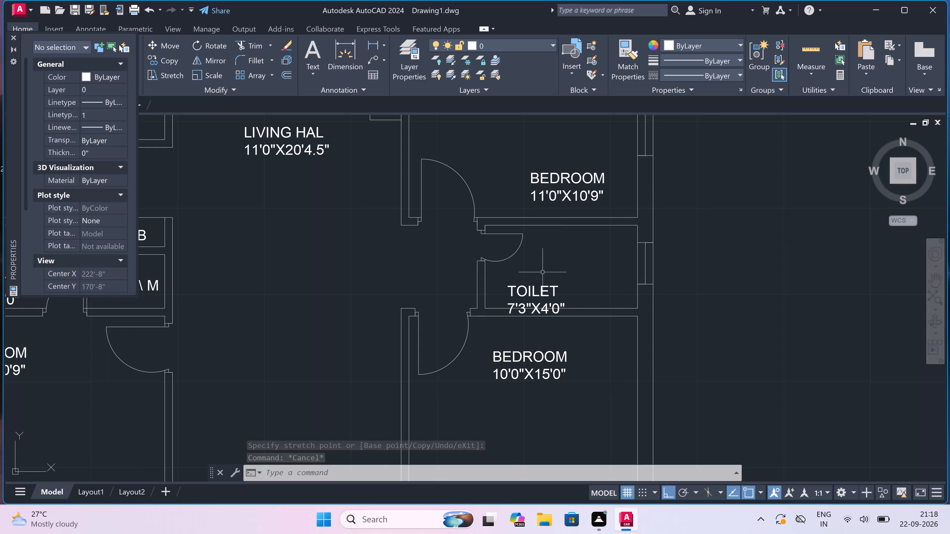
scroll(539, 278, "up", 2)
left_click_drag(512, 297, 506, 300)
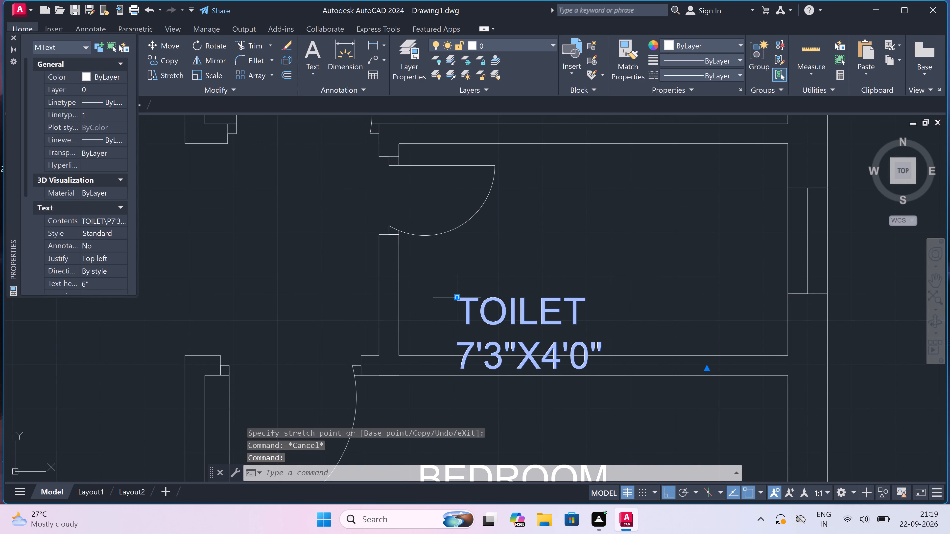
left_click_drag(454, 297, 459, 290)
left_click(475, 256)
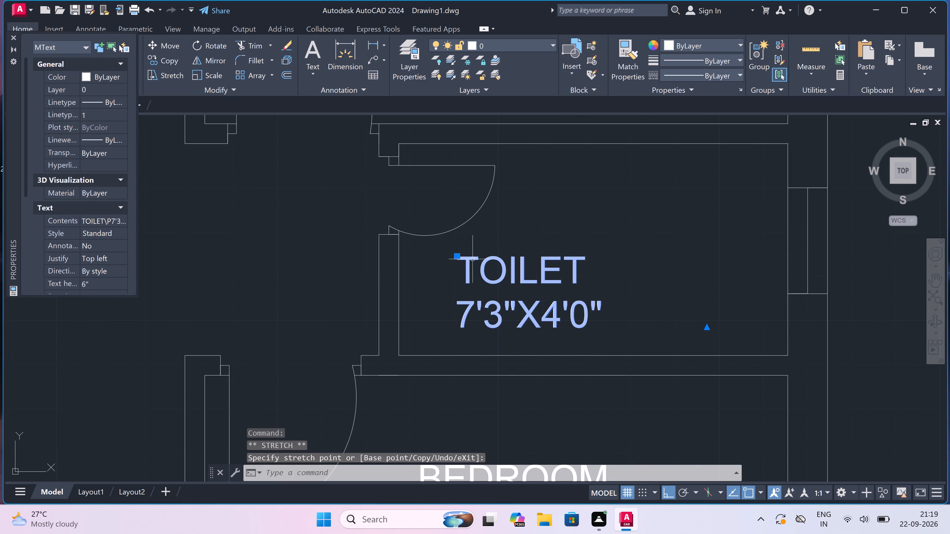
scroll(463, 270, "down", 6)
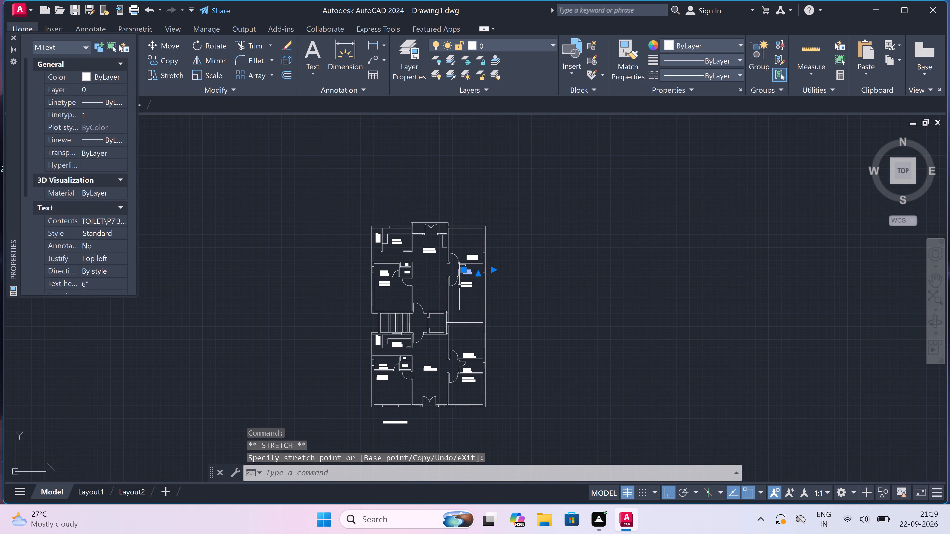
scroll(456, 297, "down", 2)
scroll(447, 309, "up", 5)
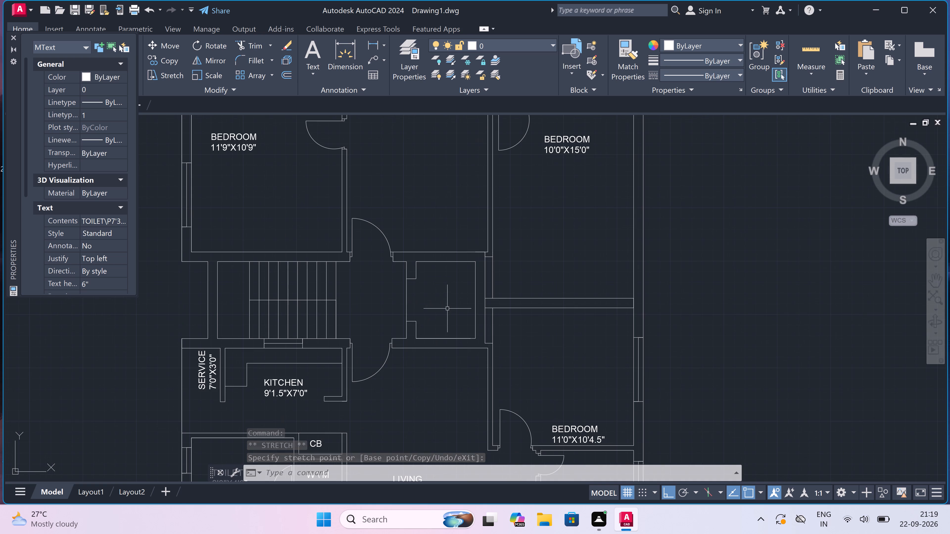
key("Escape")
Add a multiline text label reading LIFT with 4'3"X6'0" on the second line inside the lift shaft.
type("MT")
key("space")
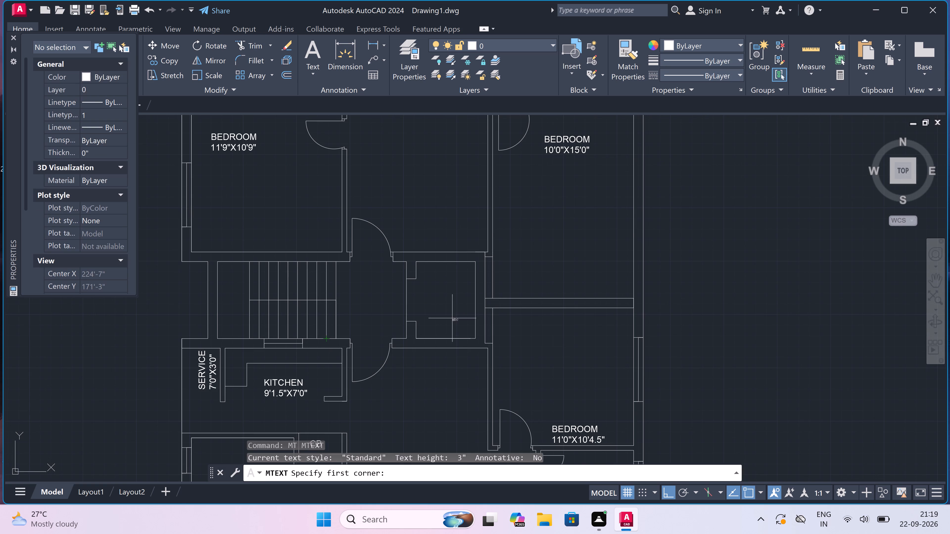
scroll(446, 308, "up", 1)
scroll(420, 294, "up", 2)
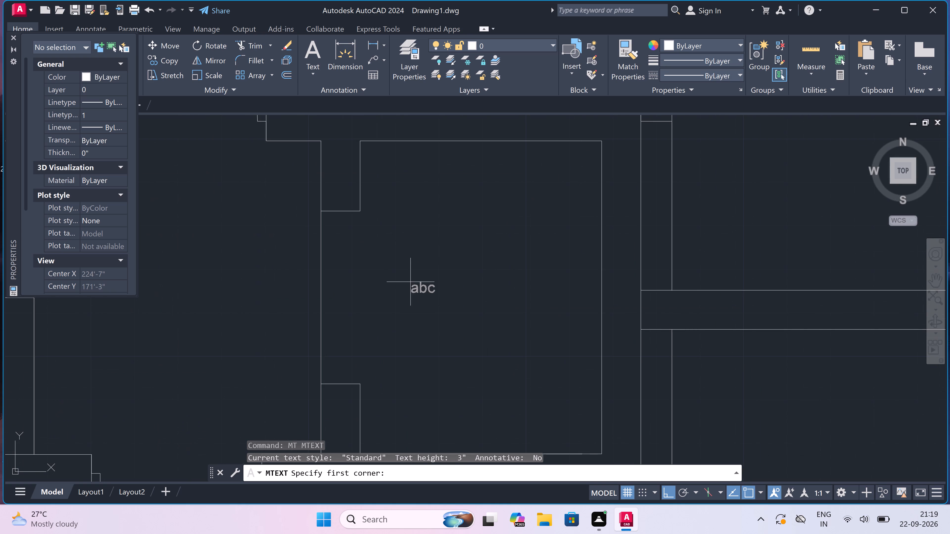
left_click(408, 280)
left_click_drag(732, 301, 728, 305)
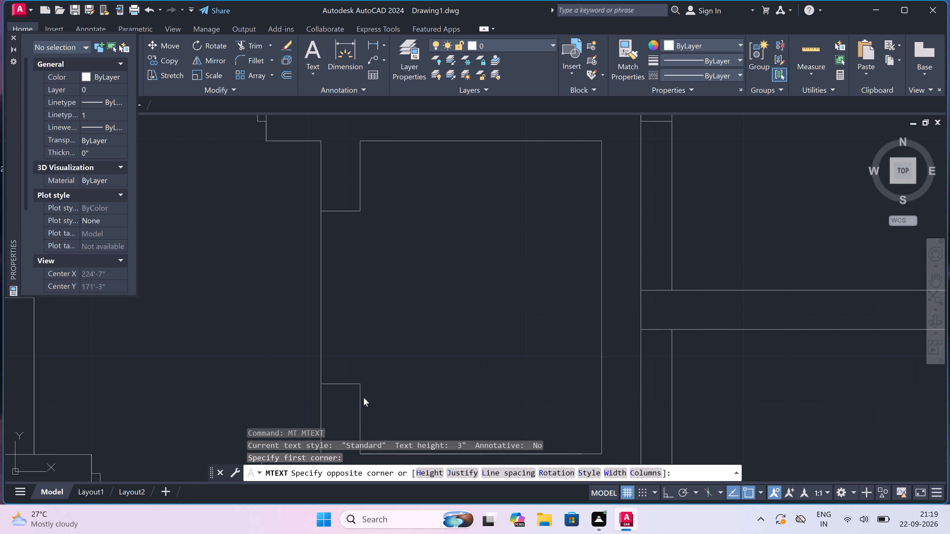
type("LI")
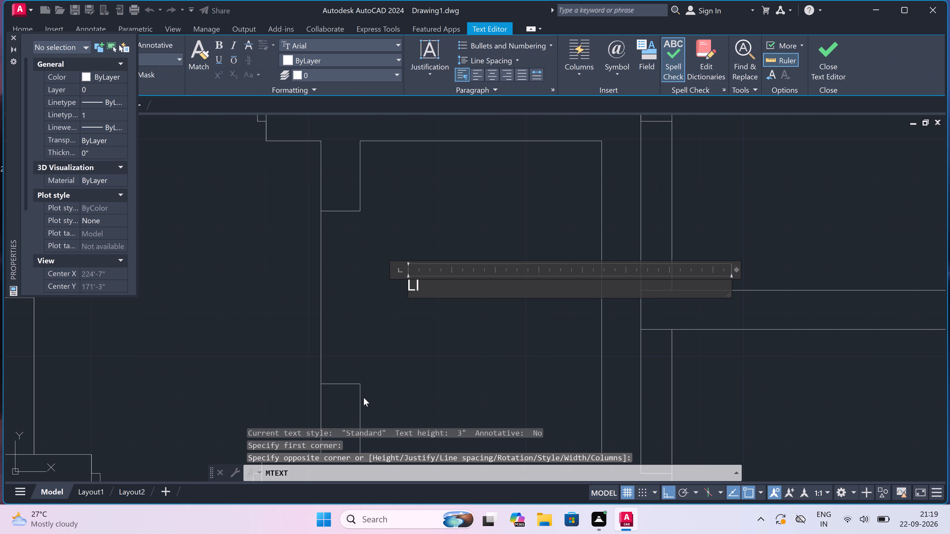
key("f")
key("t")
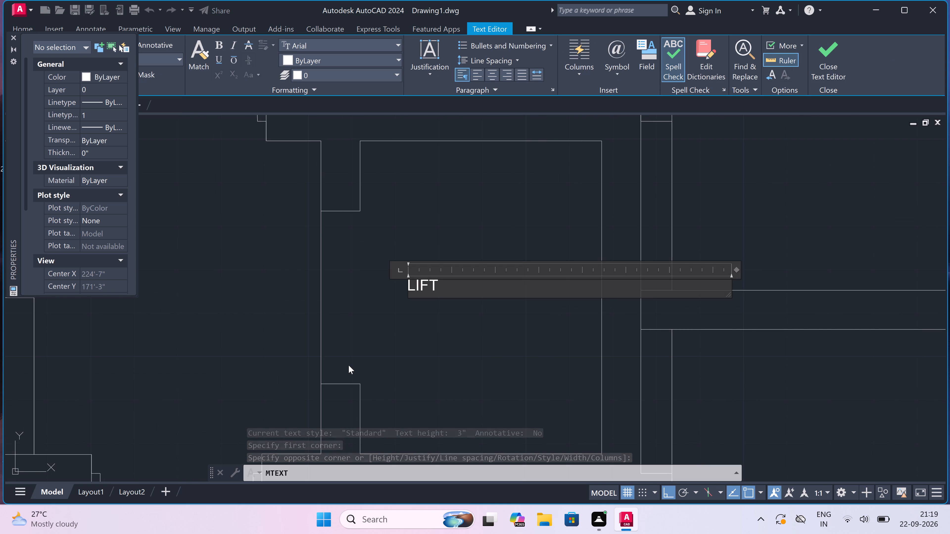
key("Return")
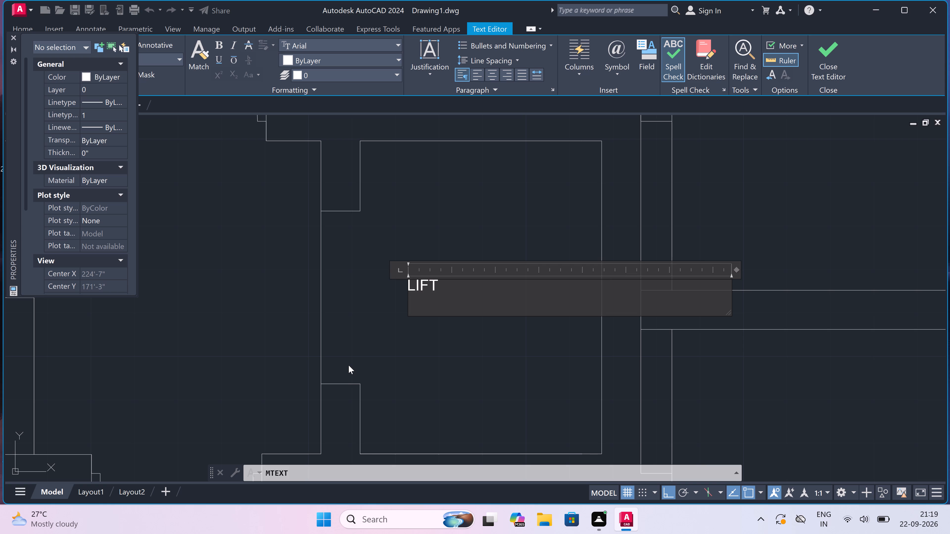
type("4'3")
type("\"X")
type("6'")
key("0")
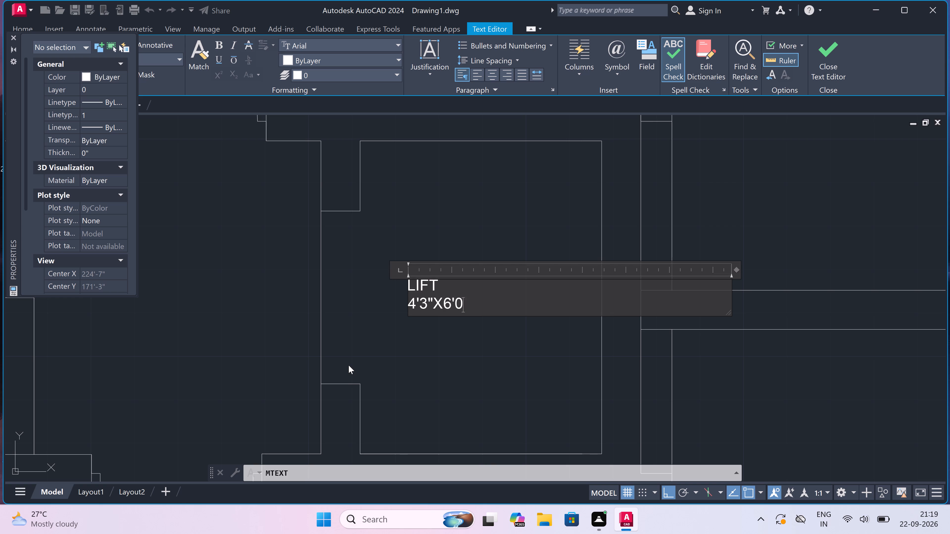
key("shift+quotedbl")
left_click(473, 194)
Set the text height of the LIFT label to 6" in its properties and clear the selection.
scroll(395, 304, "down", 7)
scroll(337, 286, "up", 2)
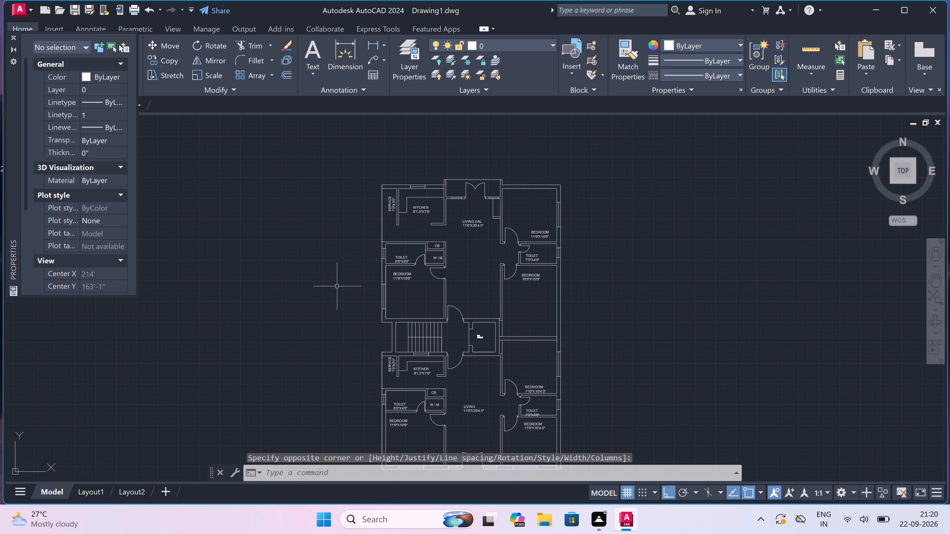
scroll(434, 260, "down", 2)
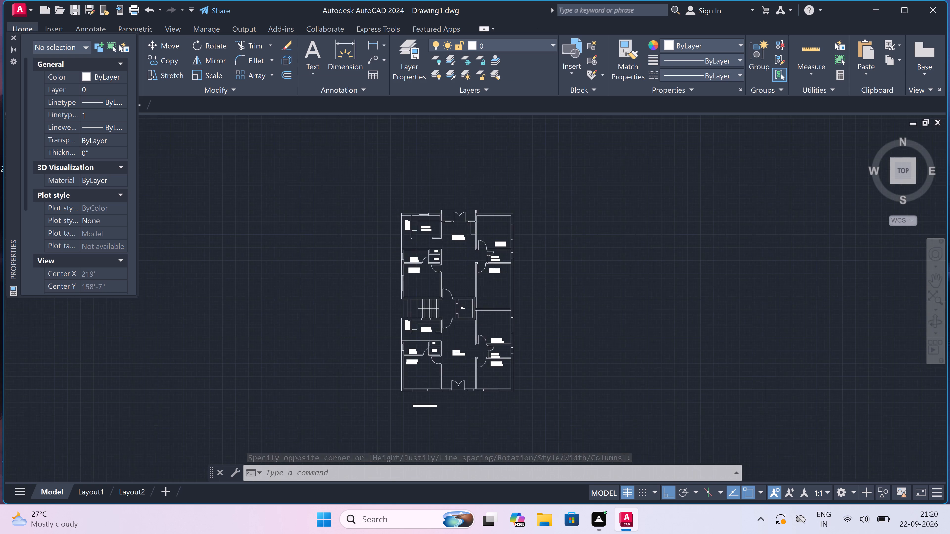
scroll(433, 299, "up", 4)
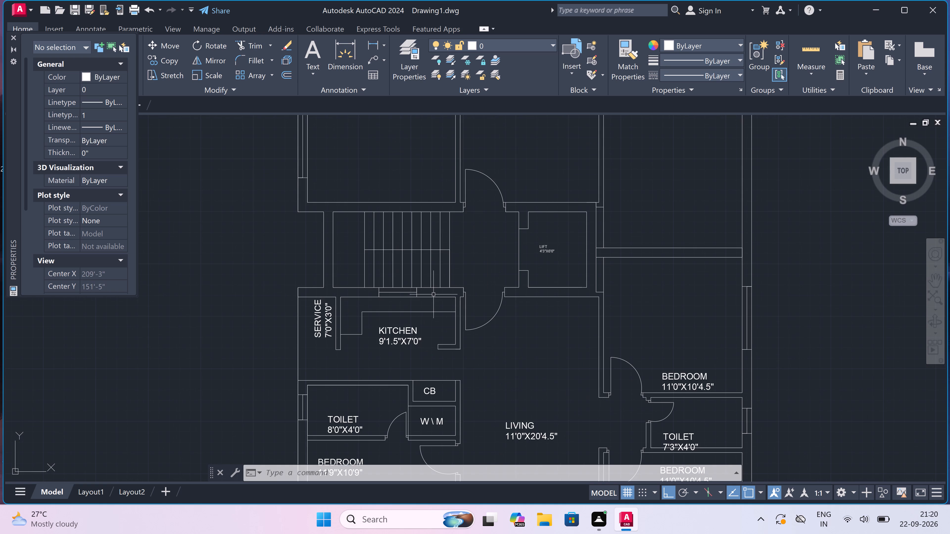
scroll(434, 292, "down", 2)
scroll(457, 278, "up", 3)
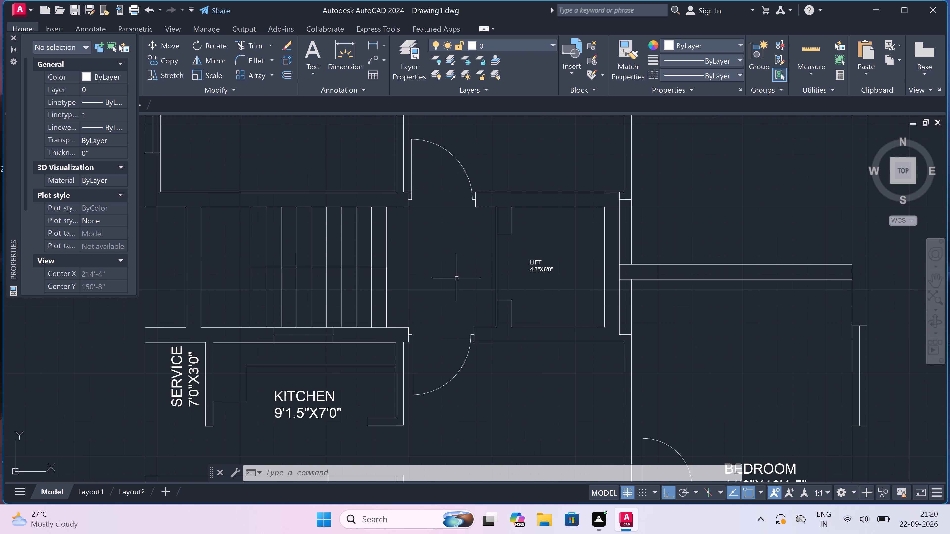
left_click(537, 257)
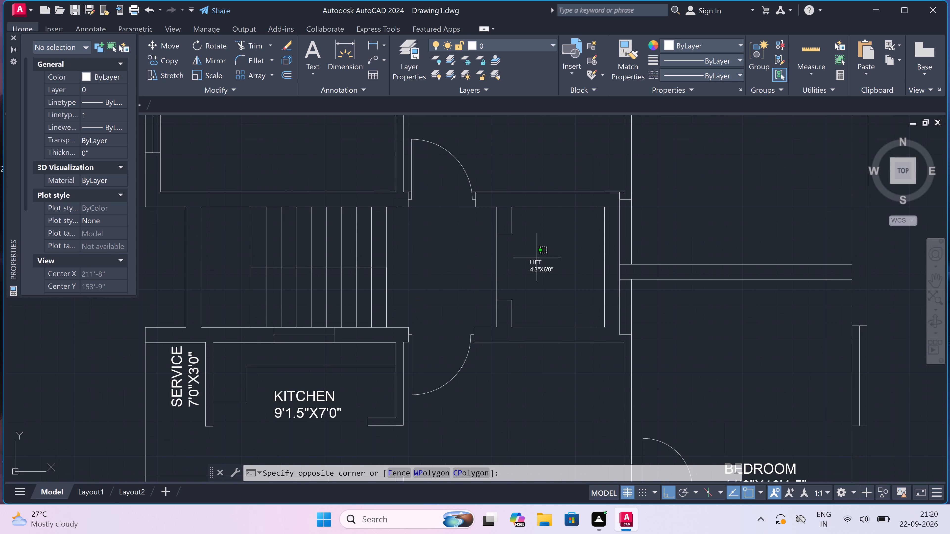
left_click(530, 272)
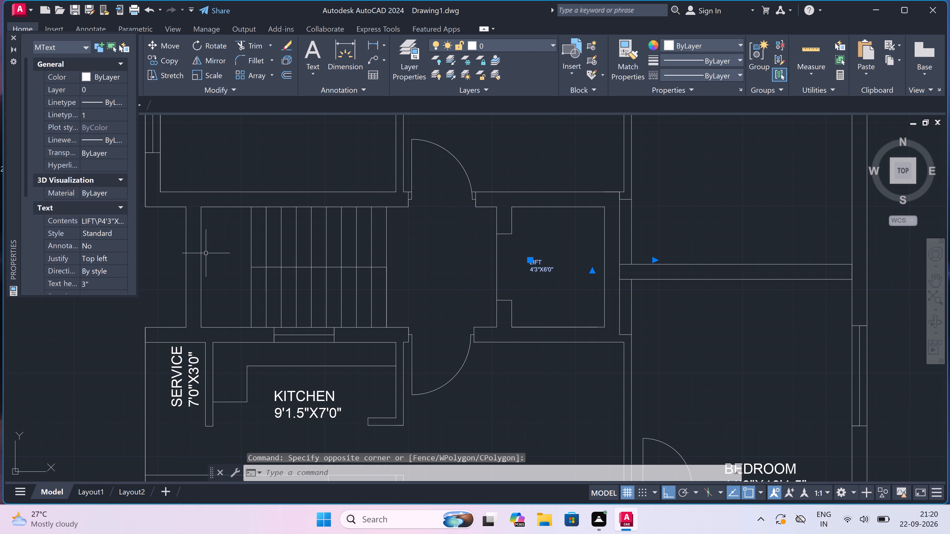
left_click(114, 282)
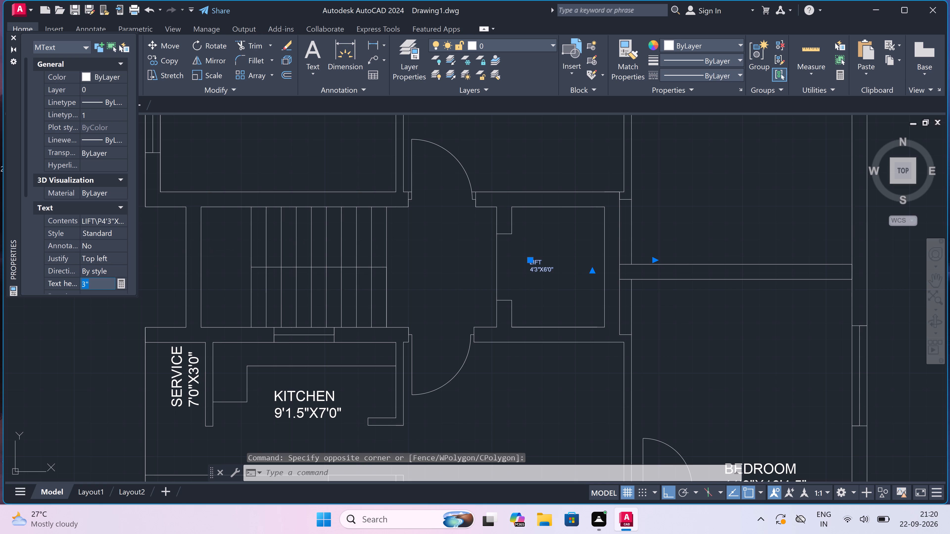
key("BackSpace")
key("6")
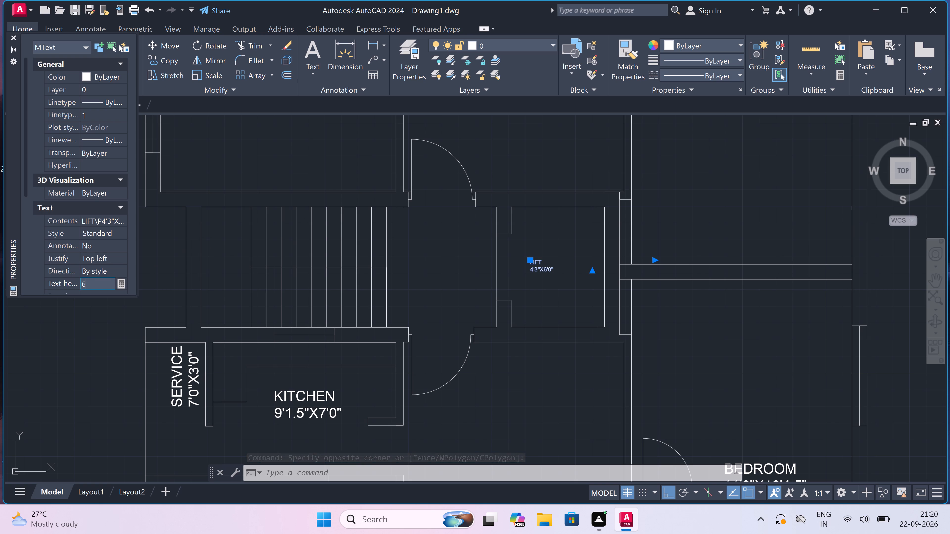
key("shift+quotedbl")
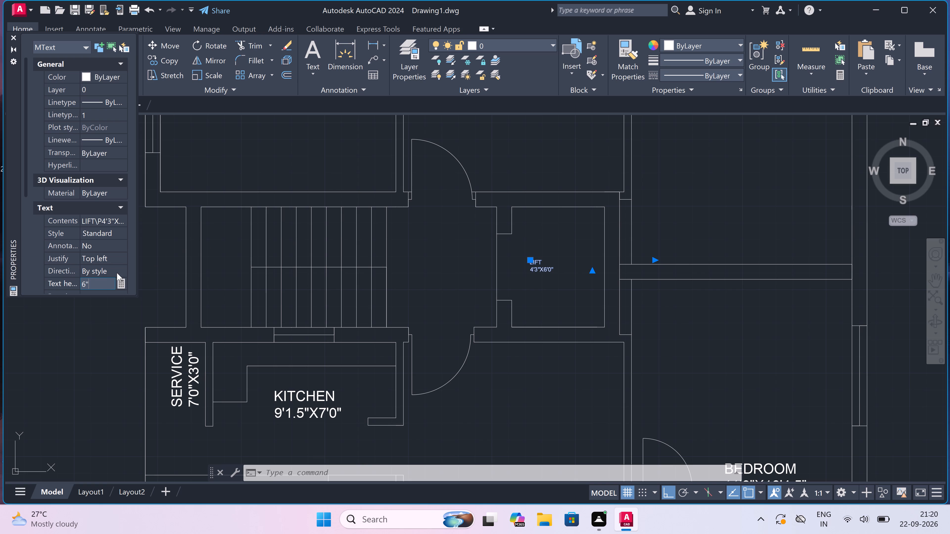
left_click(420, 282)
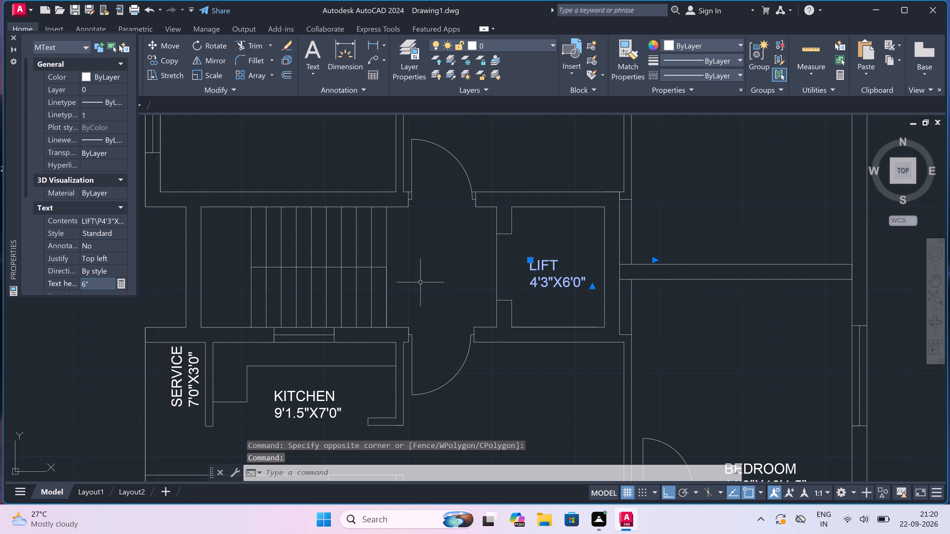
key("Escape")
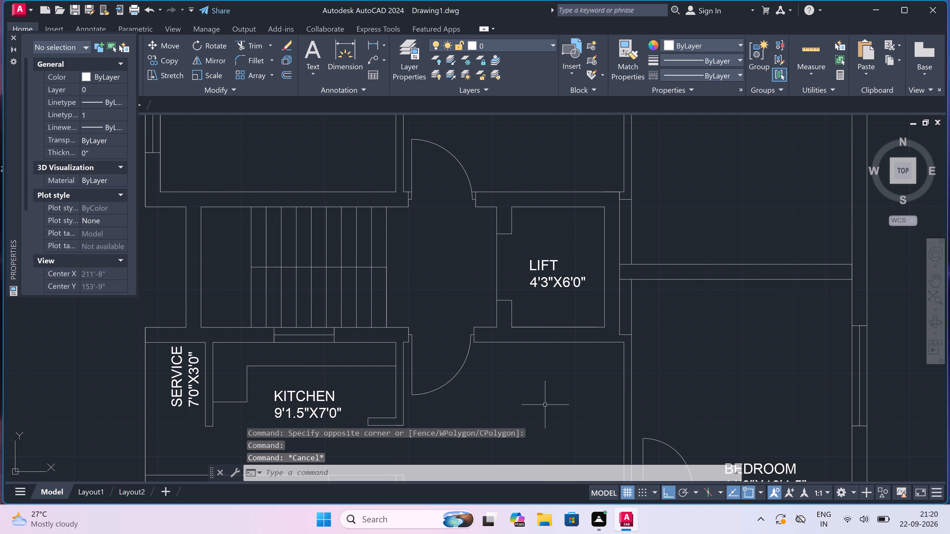
Set the text height of the GROUND FLOOR PLAN title below the plan to 1'.
scroll(496, 374, "down", 3)
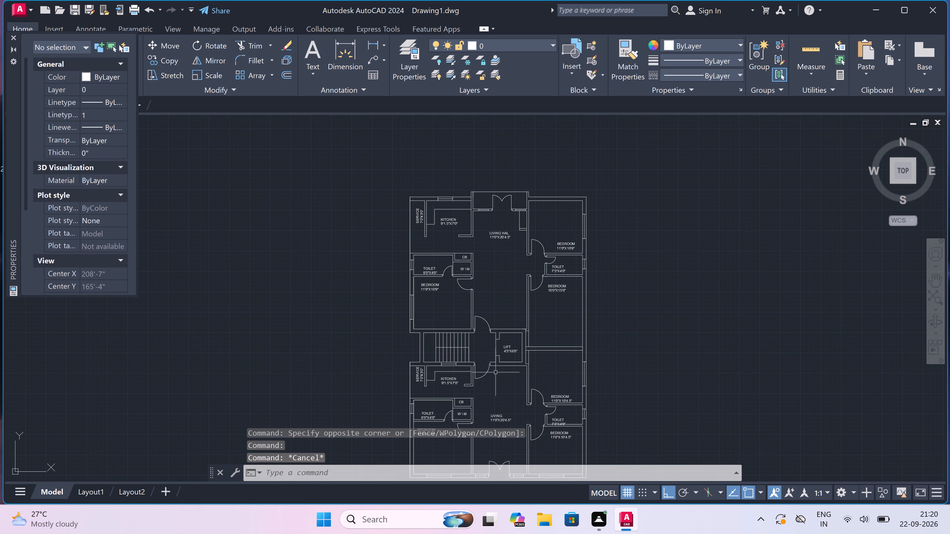
scroll(496, 372, "down", 1)
scroll(502, 352, "down", 3)
scroll(505, 360, "up", 4)
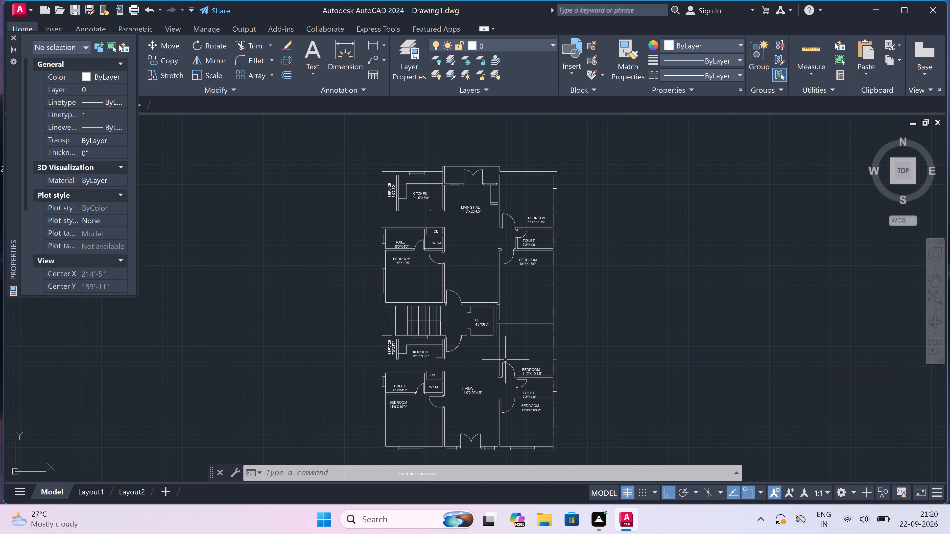
scroll(491, 324, "down", 2)
scroll(494, 350, "up", 3)
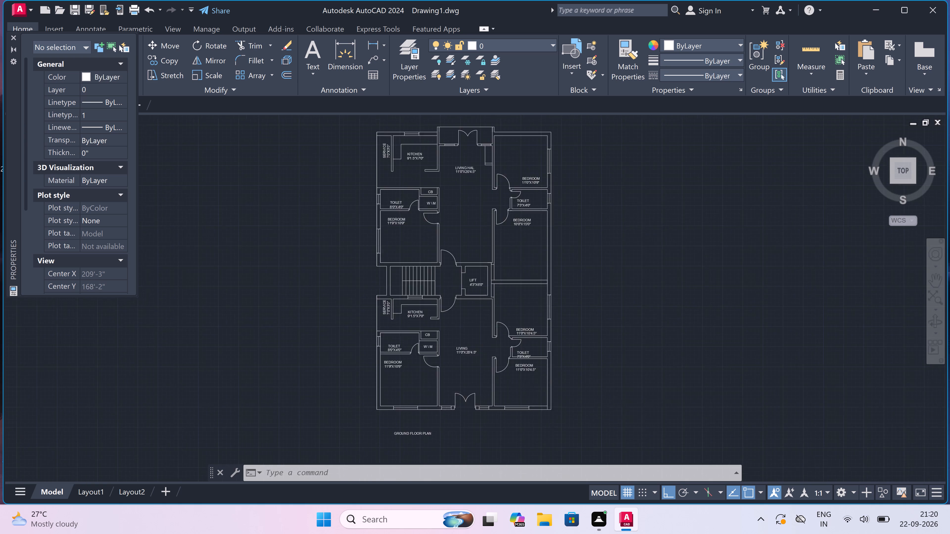
scroll(464, 348, "down", 3)
scroll(456, 368, "up", 4)
scroll(456, 368, "down", 3)
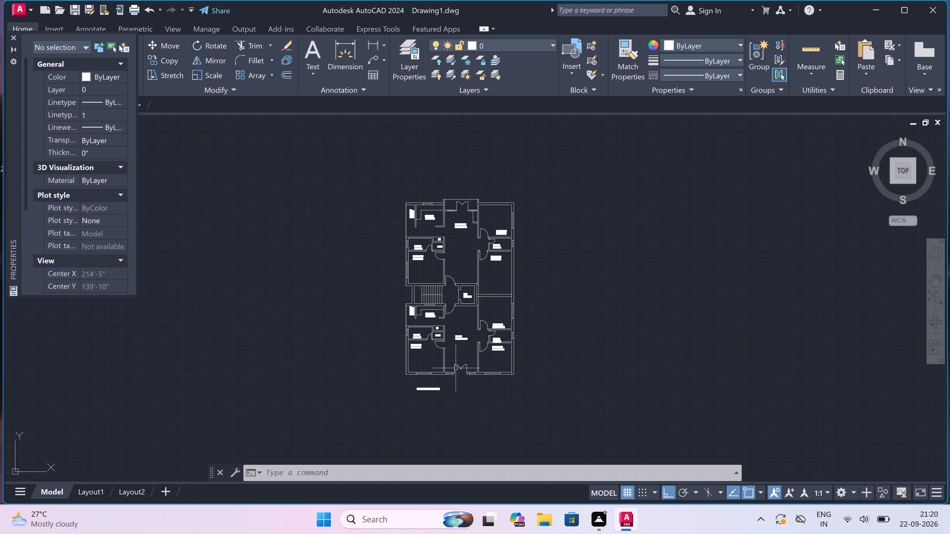
scroll(428, 395, "up", 3)
left_click(416, 369)
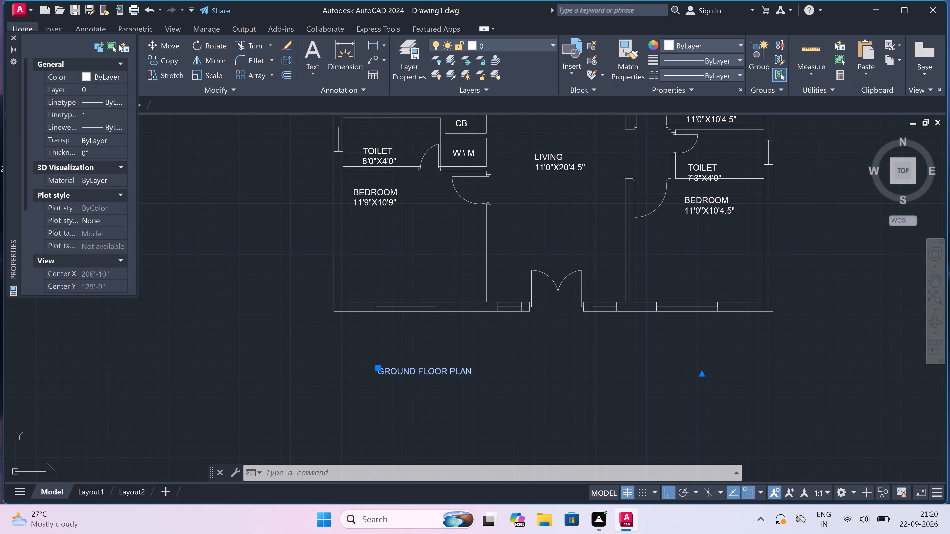
left_click(109, 278)
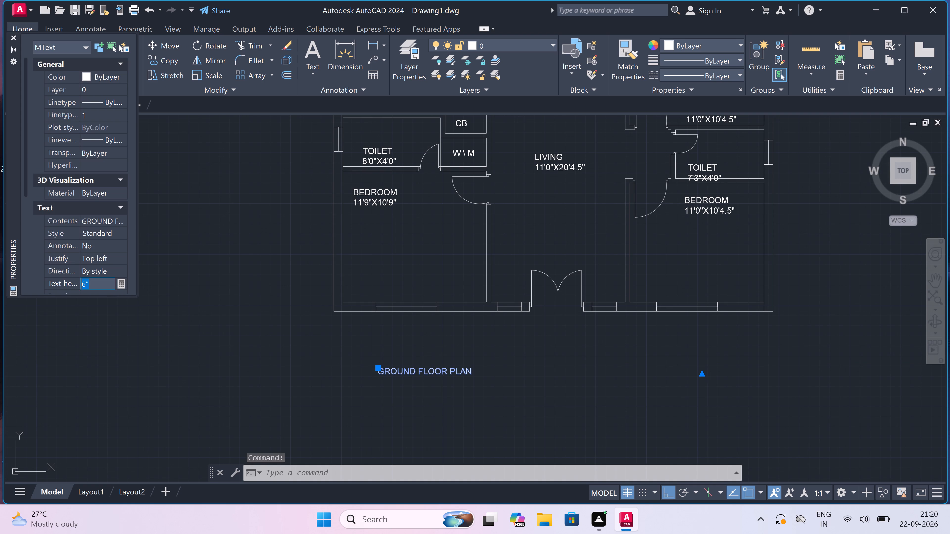
key("BackSpace")
key("1")
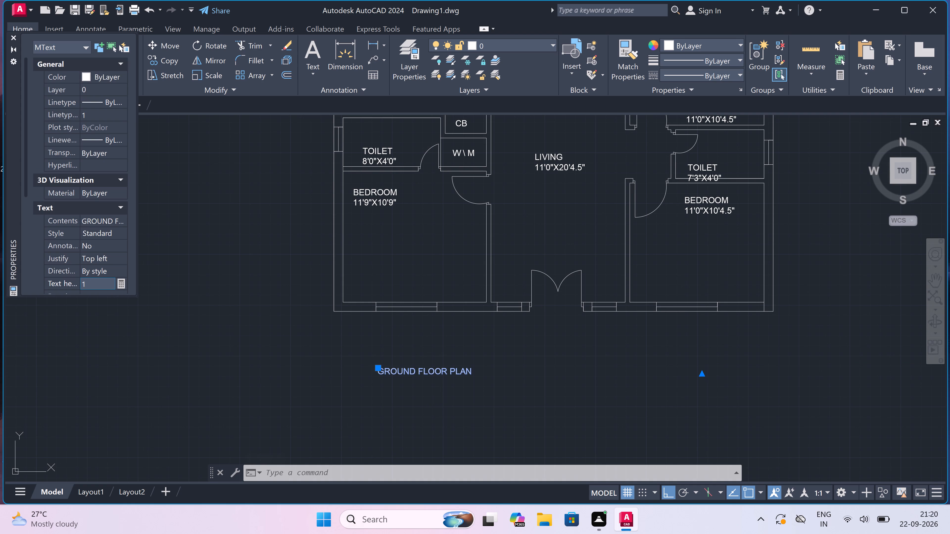
key("apostrophe")
left_click(164, 333)
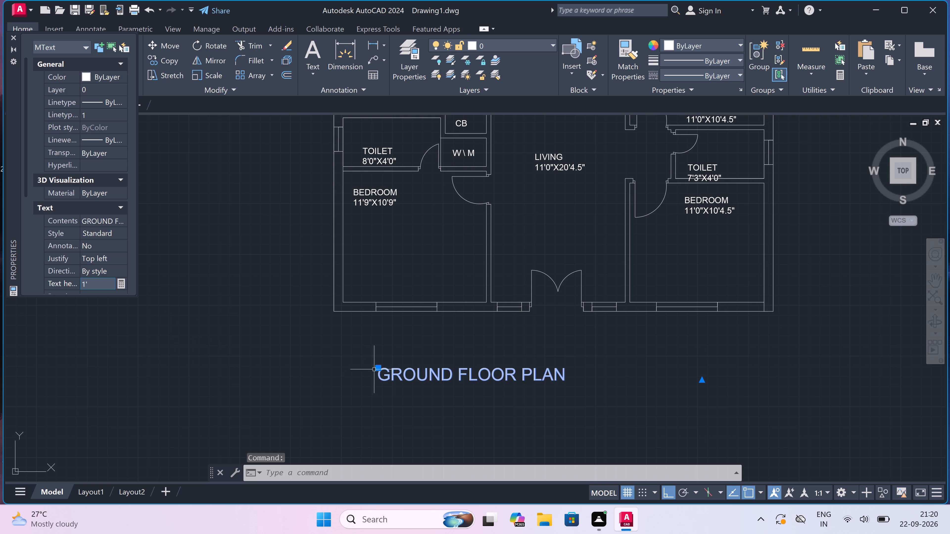
Move the GROUND FLOOR PLAN title horizontally about 5'-10" east to centre it under the plan, and clear the selection.
left_click_drag(377, 369, 399, 369)
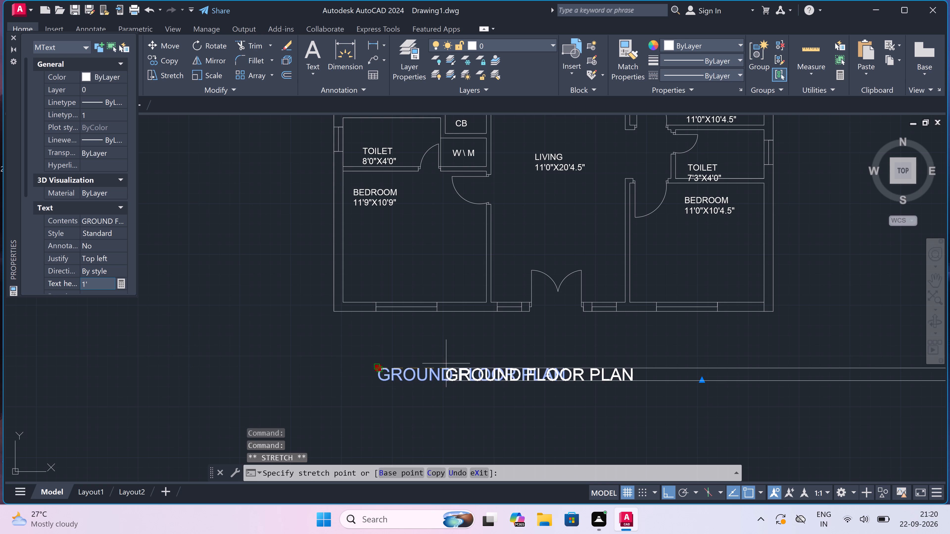
scroll(448, 364, "up", 3)
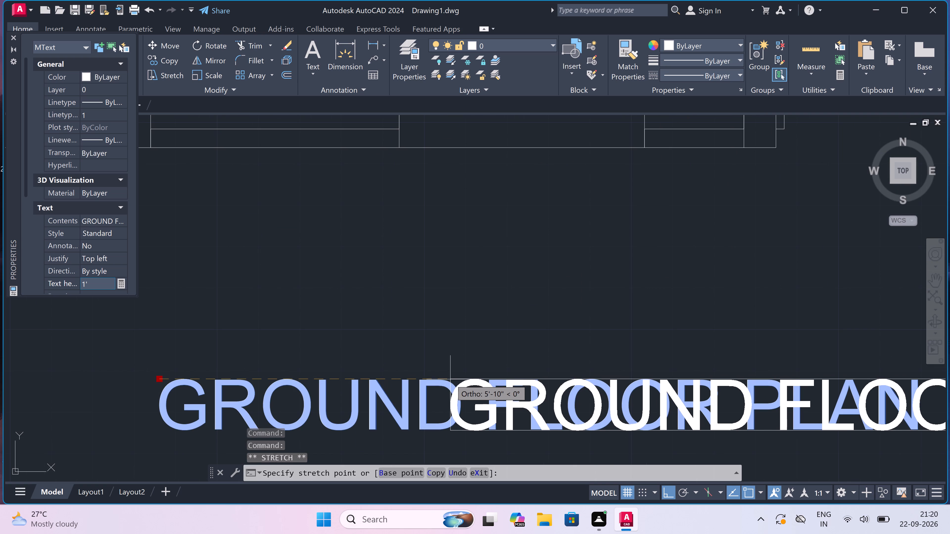
scroll(450, 380, "up", 2)
left_click(450, 380)
key("Escape")
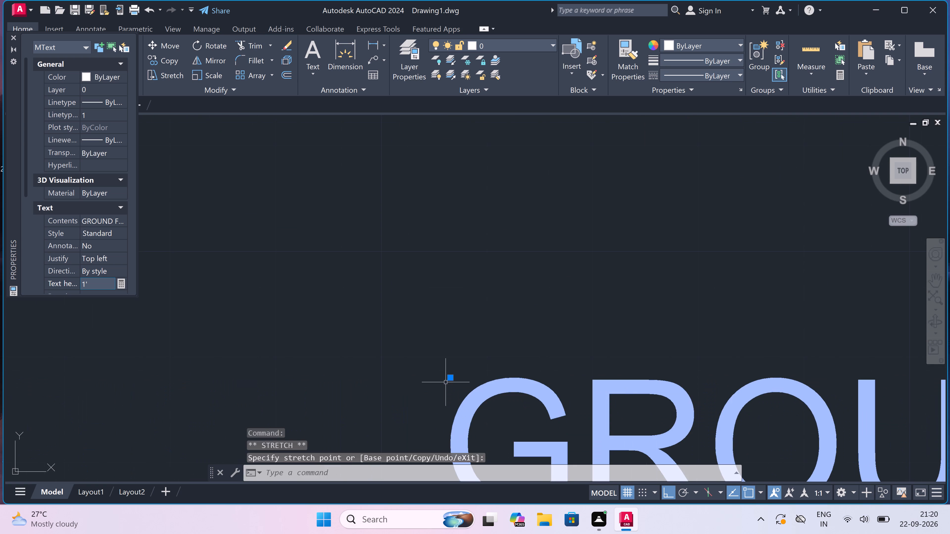
Copy the whole floor plan with its title horizontally to the east, leaving a narrow gap beside the original.
scroll(437, 376, "down", 10)
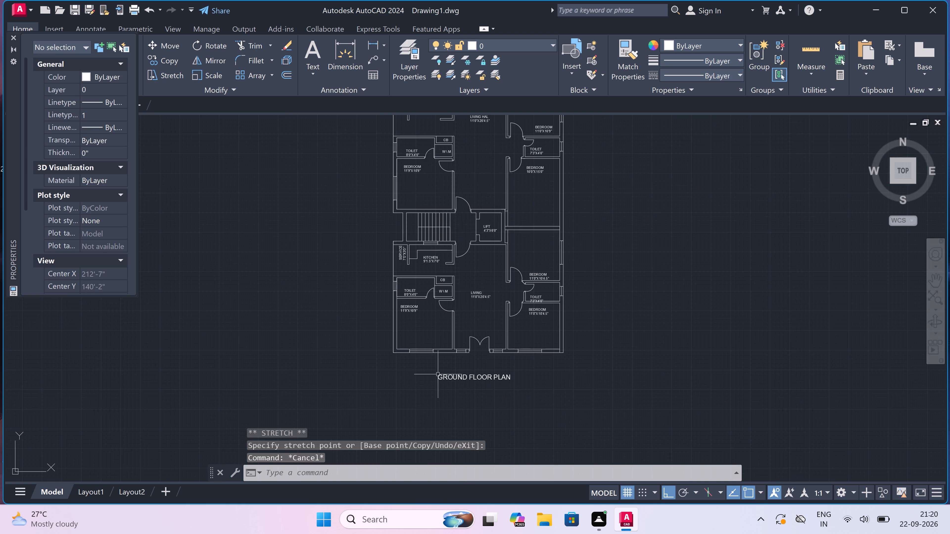
scroll(438, 374, "down", 1)
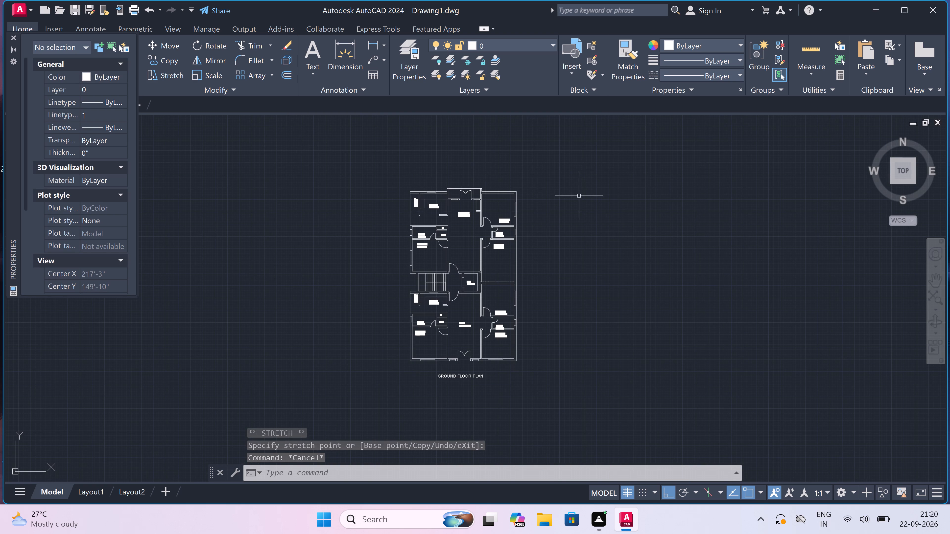
left_click_drag(565, 169, 559, 191)
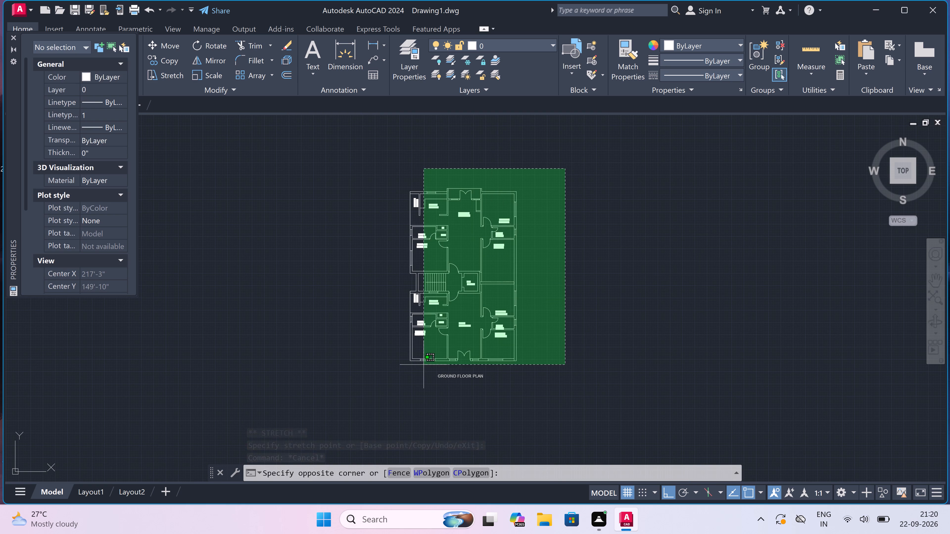
left_click(348, 411)
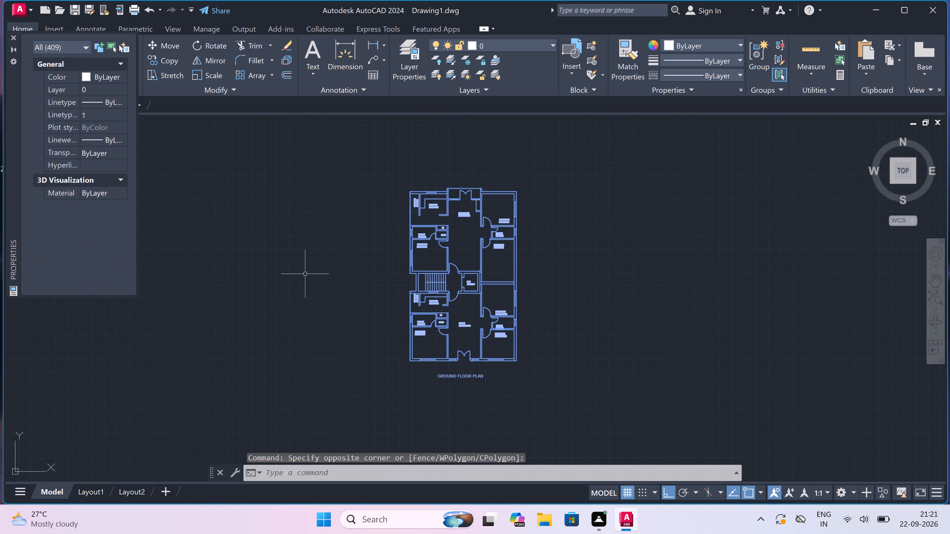
left_click(168, 58)
left_click_drag(462, 223, 467, 221)
left_click(584, 220)
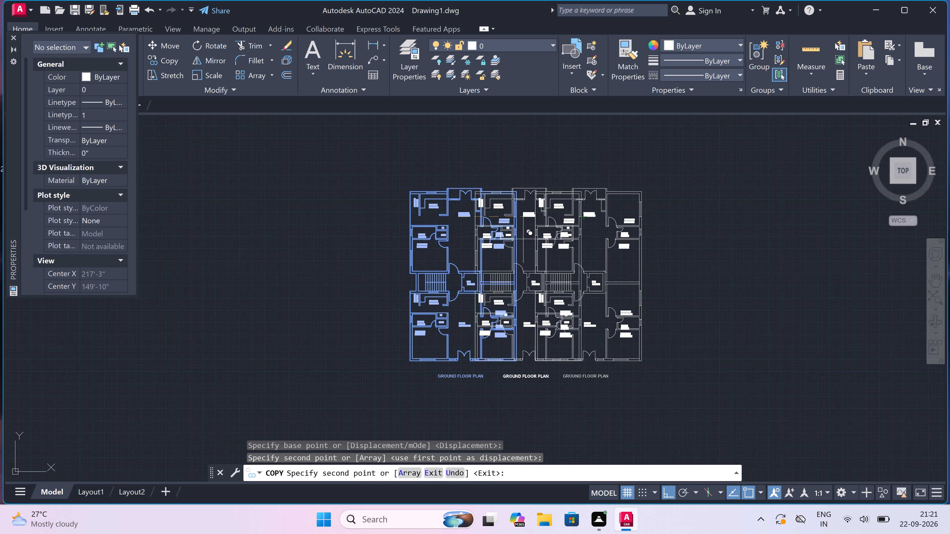
key("Escape")
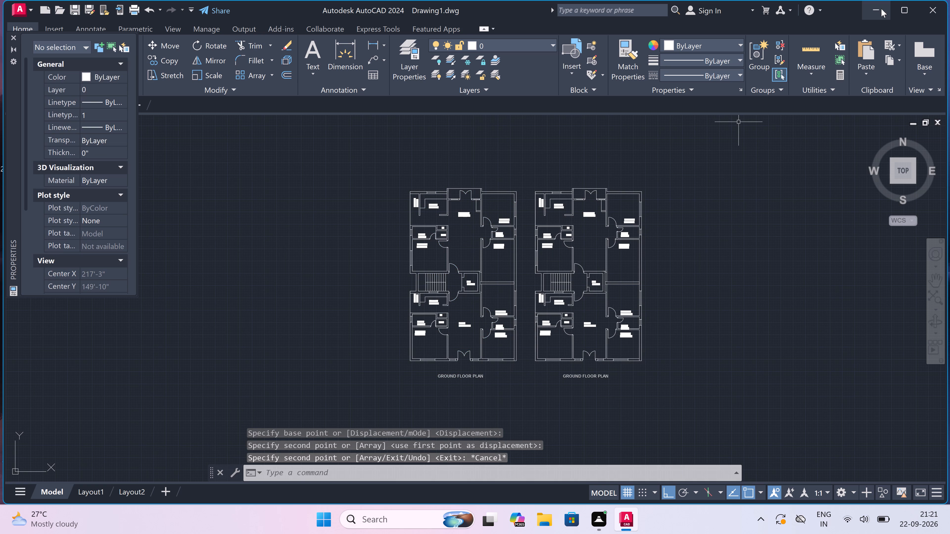
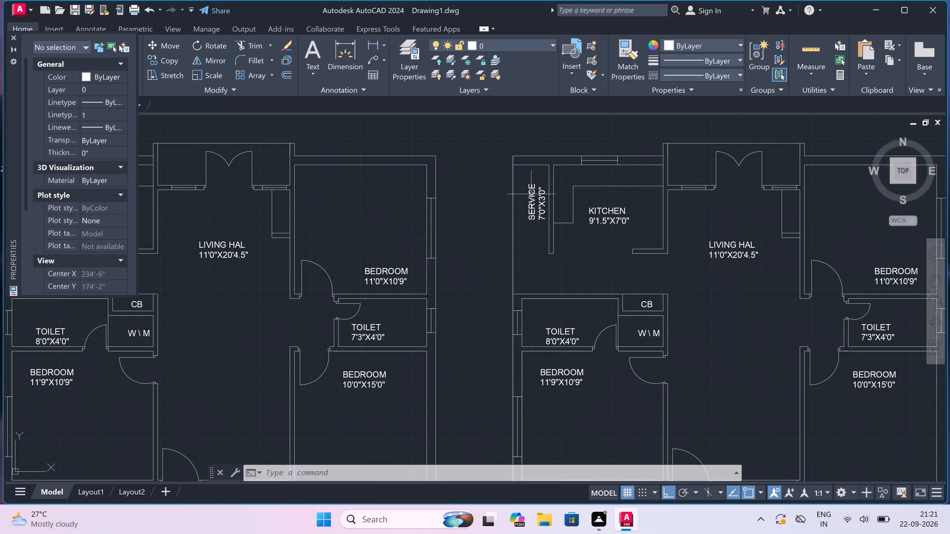
Delete the lift label and all room labels in the right-hand floor plan copy, except CB and W \ M in the lower flat.
left_click(531, 194)
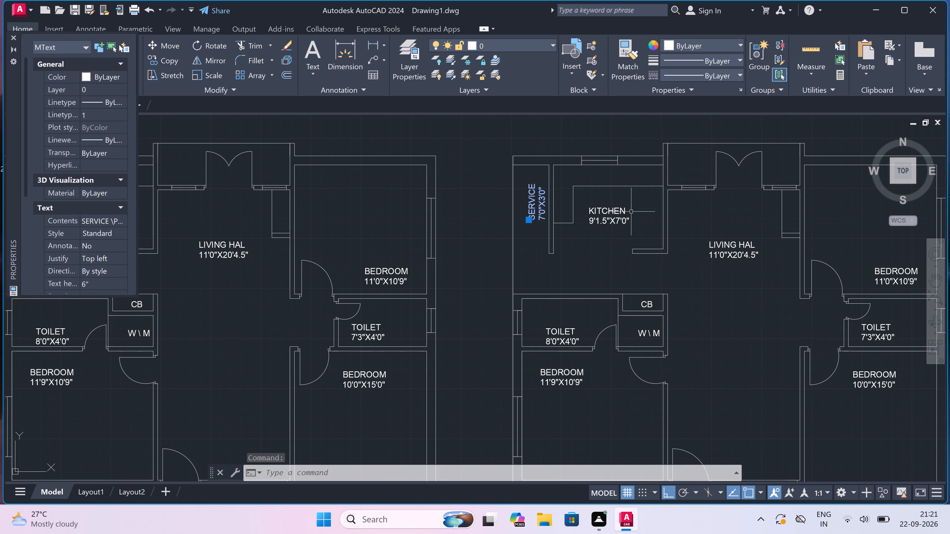
left_click(608, 213)
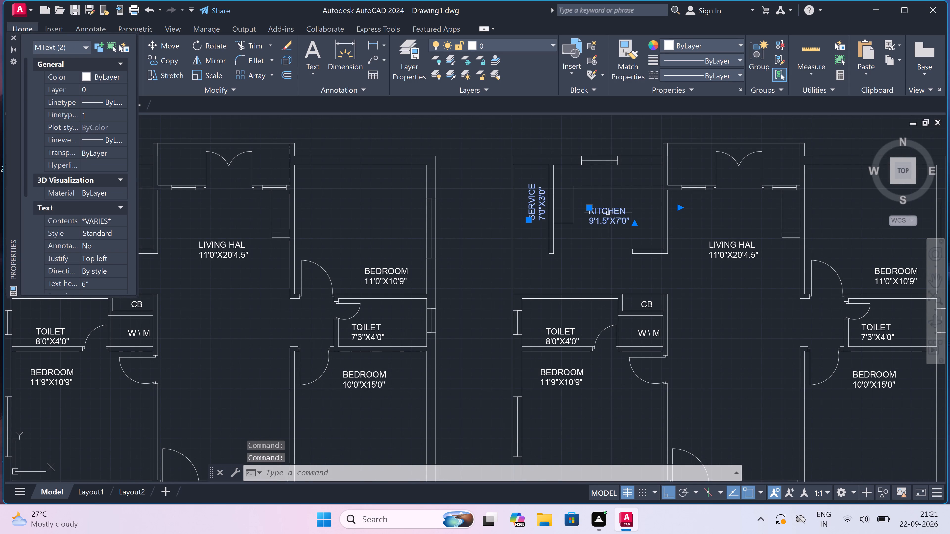
left_click(734, 243)
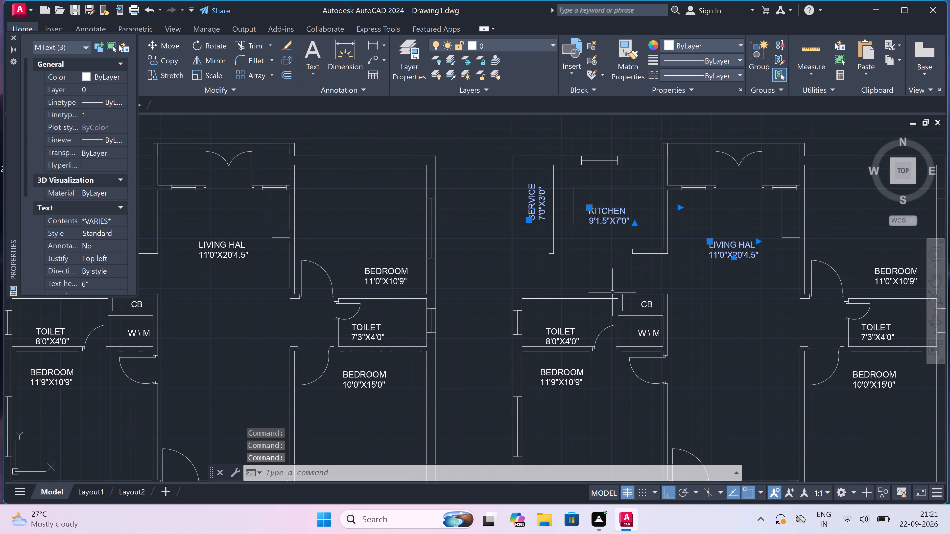
scroll(639, 303, "up", 3)
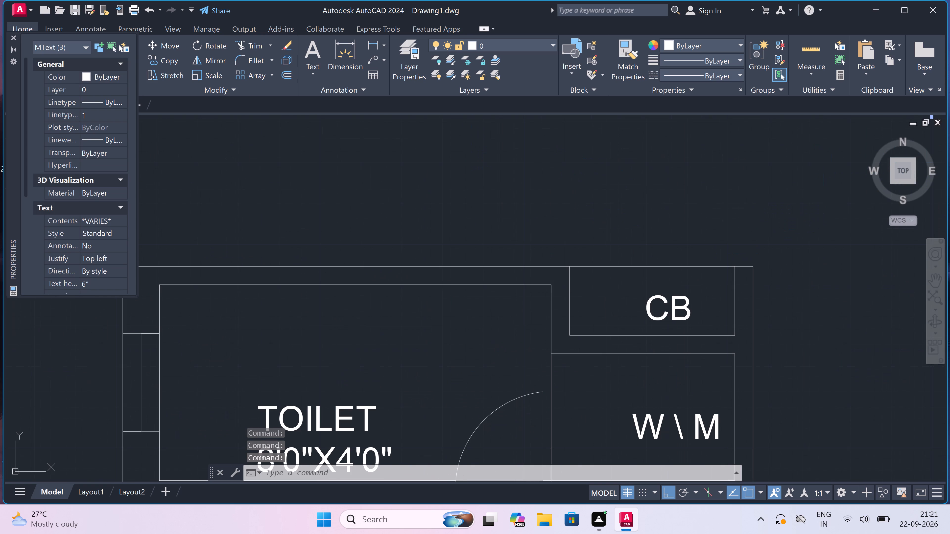
left_click(648, 300)
scroll(648, 300, "down", 3)
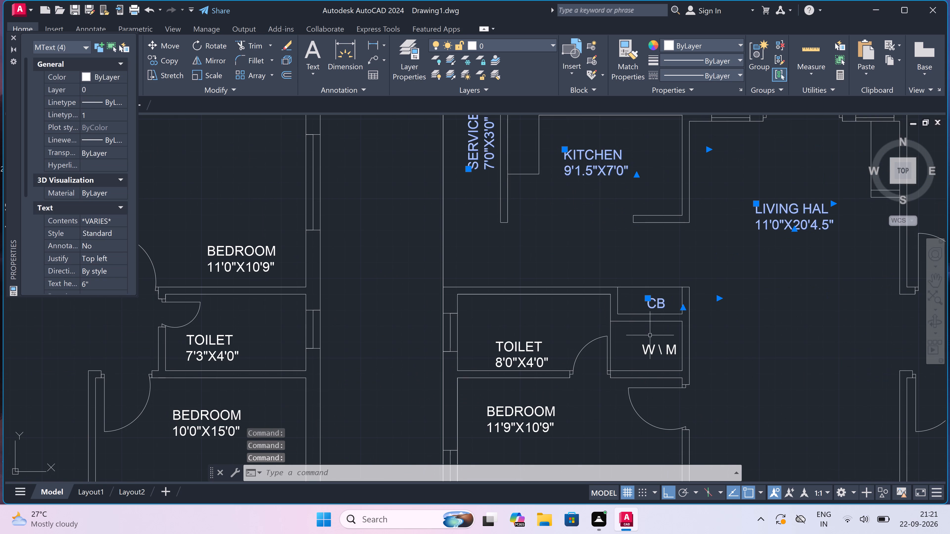
left_click(651, 343)
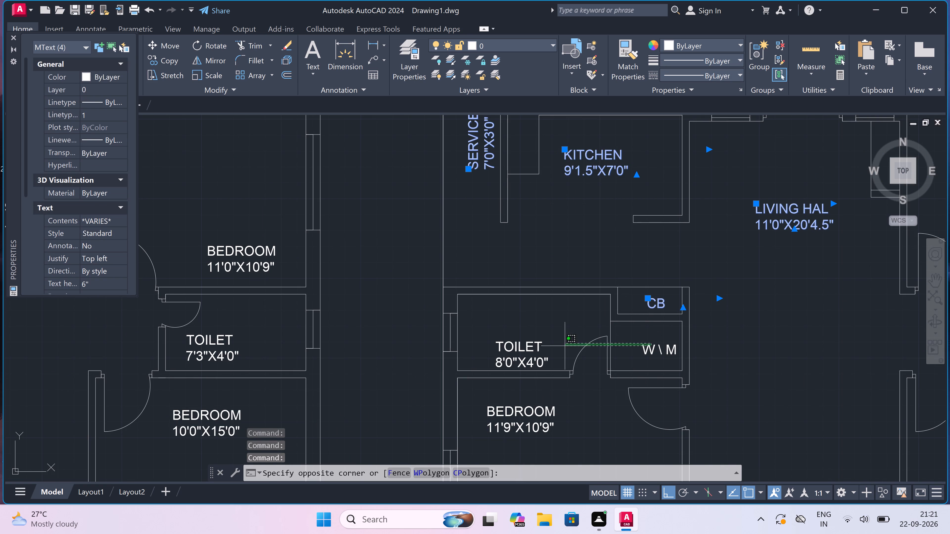
left_click(656, 350)
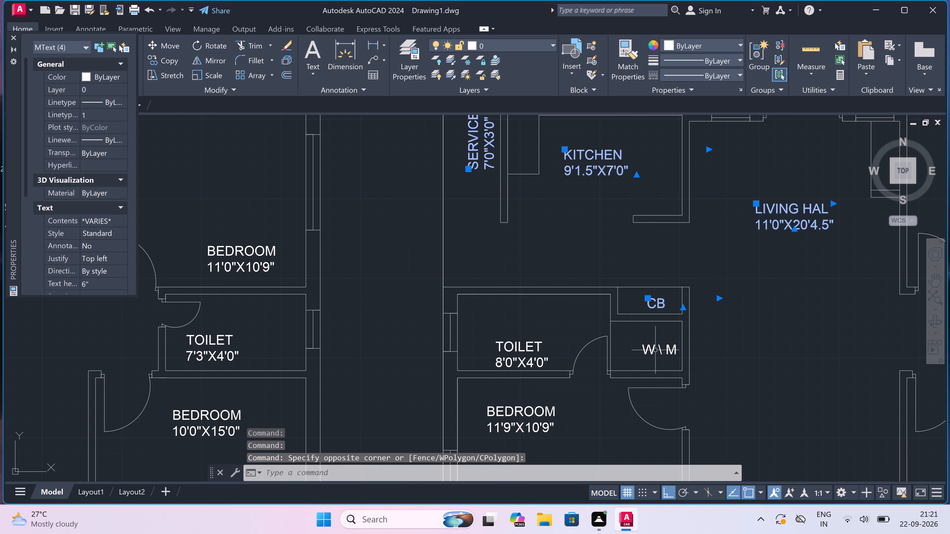
left_click(645, 349)
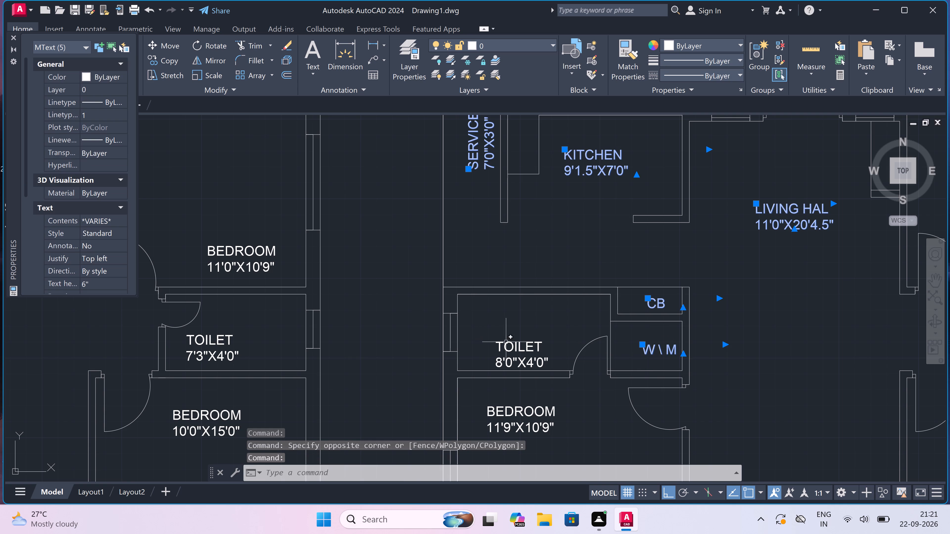
left_click(506, 343)
scroll(510, 343, "down", 5)
scroll(511, 352, "up", 3)
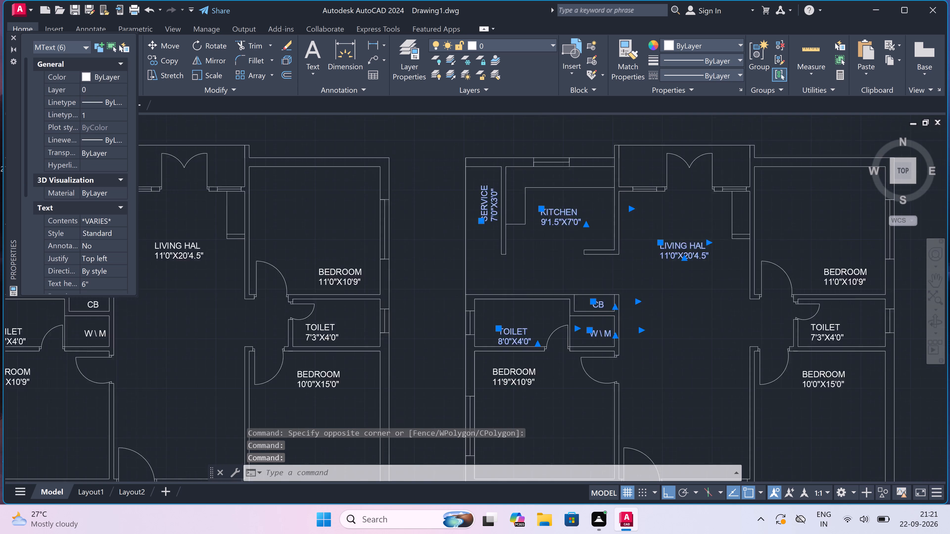
scroll(511, 353, "down", 4)
scroll(507, 372, "up", 4)
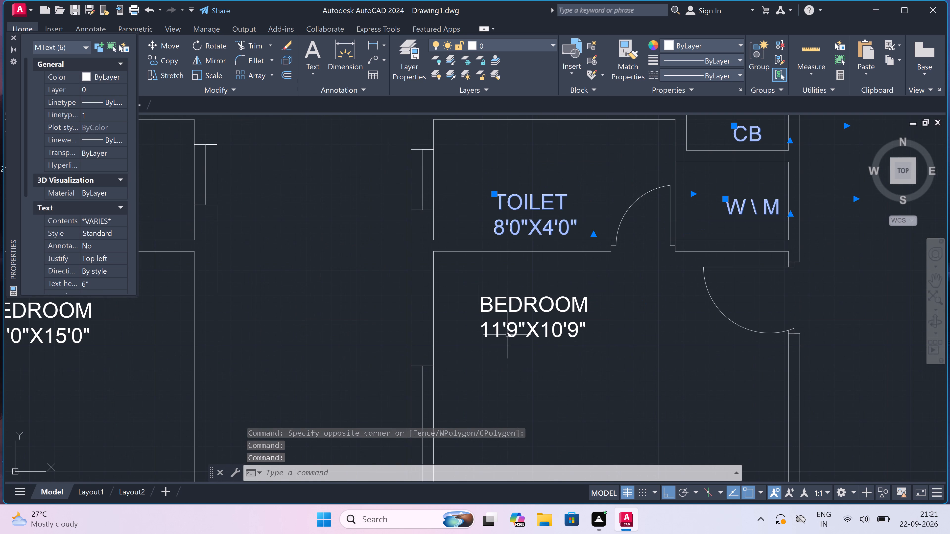
left_click(510, 320)
left_click(488, 295)
scroll(488, 295, "down", 7)
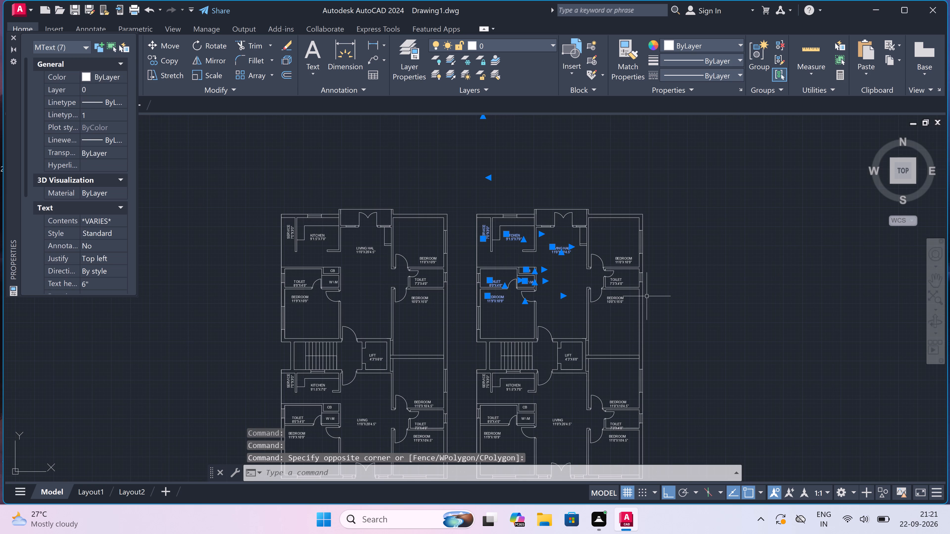
left_click(612, 300)
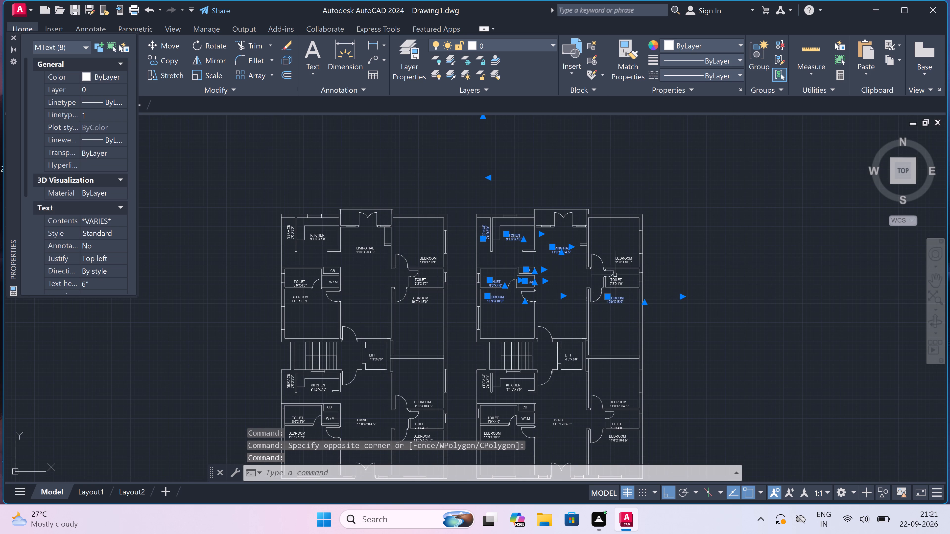
scroll(611, 285, "up", 2)
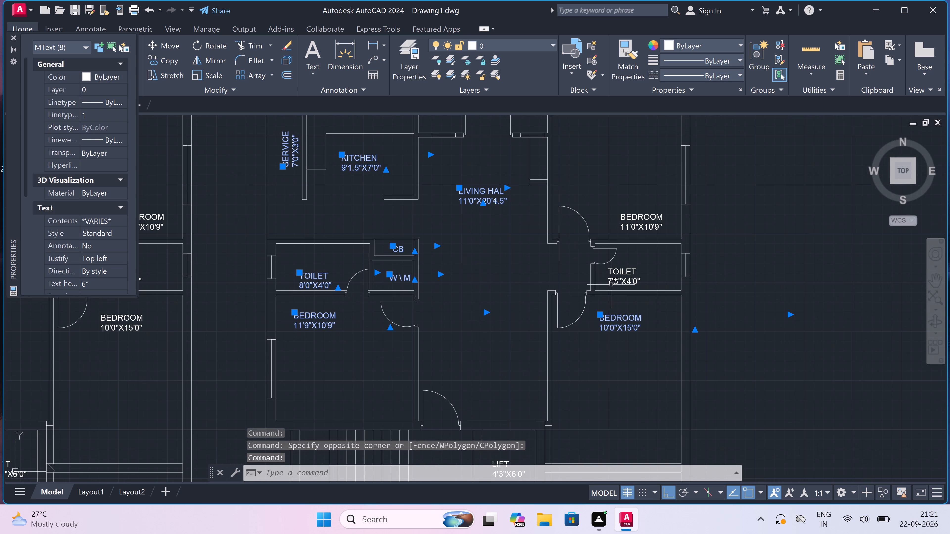
left_click(613, 281)
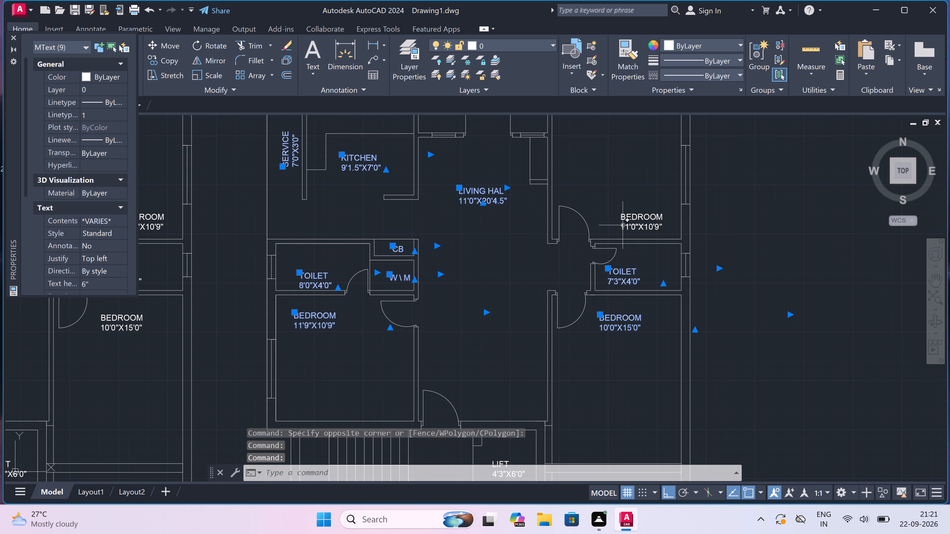
left_click(623, 224)
scroll(577, 279, "down", 2)
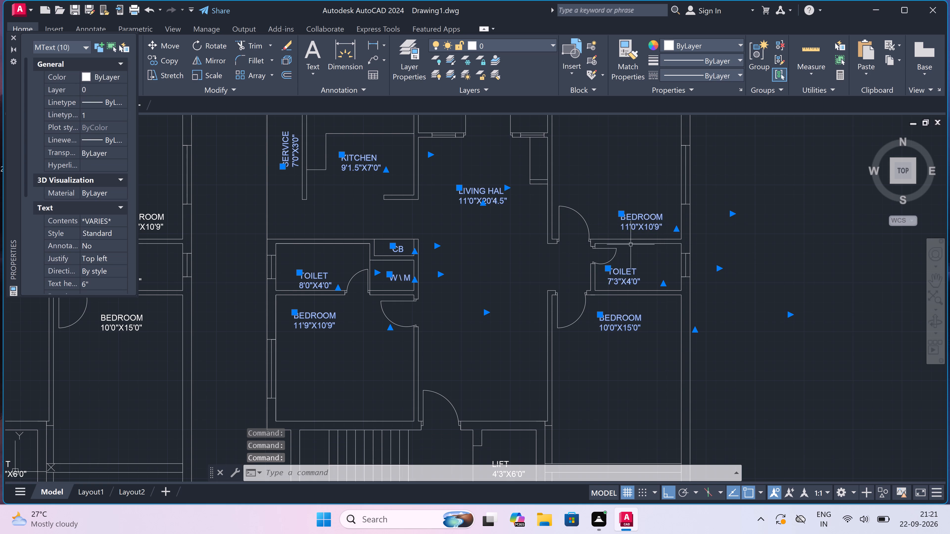
scroll(540, 281, "down", 3)
scroll(532, 315, "up", 3)
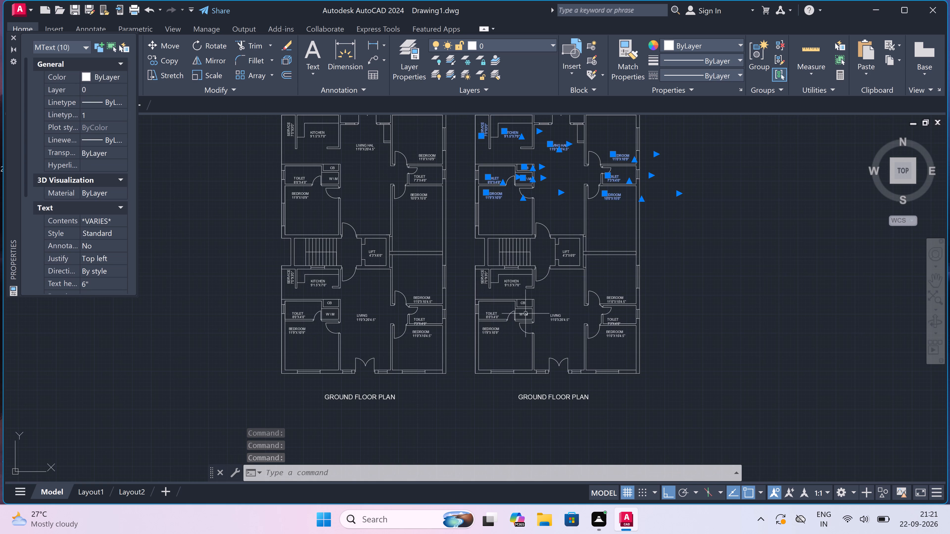
scroll(503, 321, "up", 3)
left_click(456, 298)
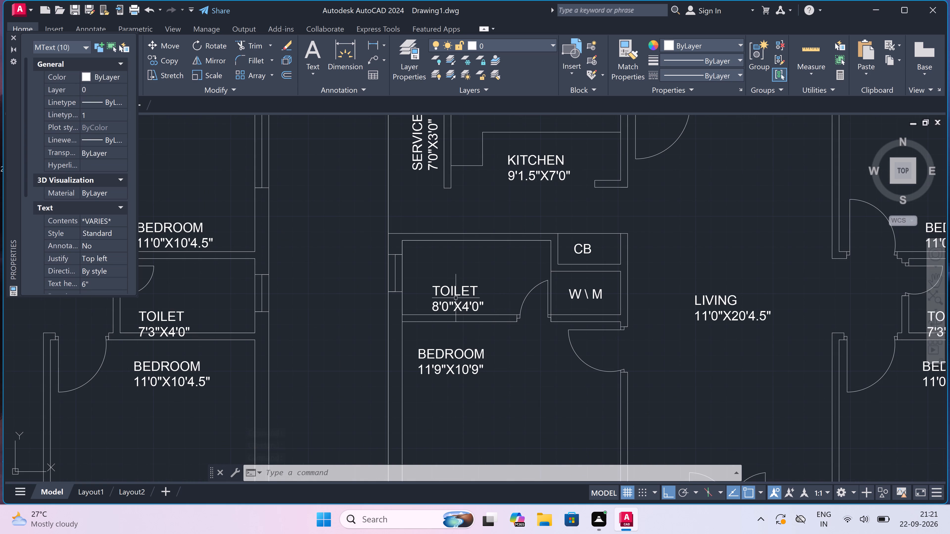
left_click(436, 308)
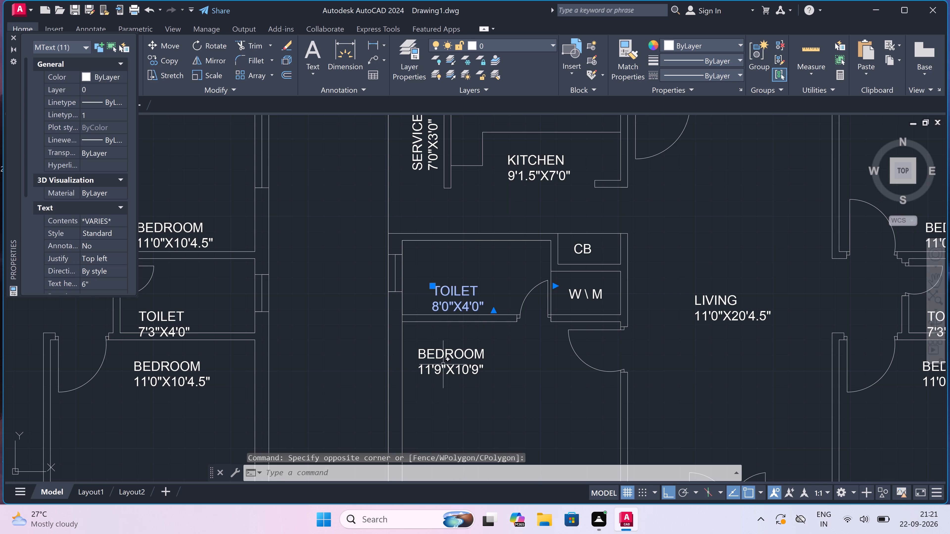
left_click(443, 364)
scroll(443, 364, "down", 2)
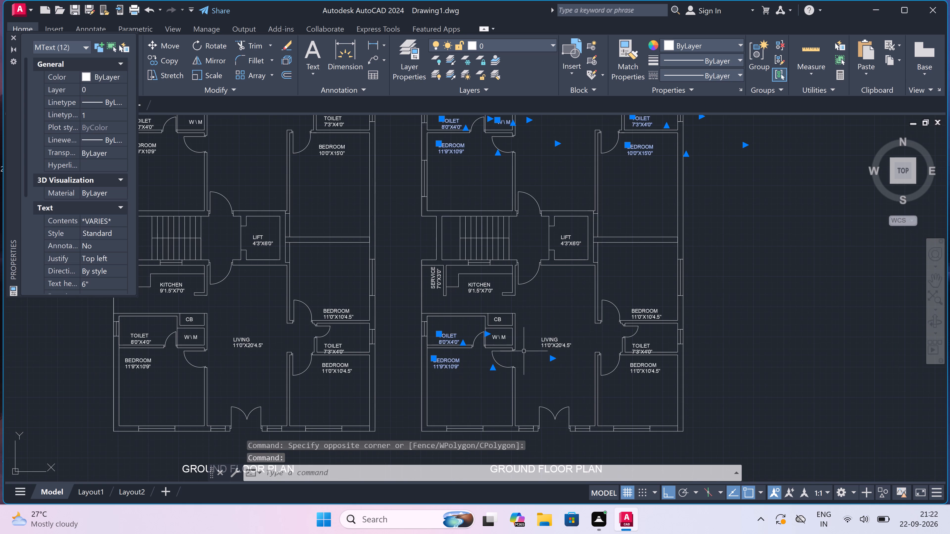
scroll(524, 351, "up", 1)
left_click(564, 336)
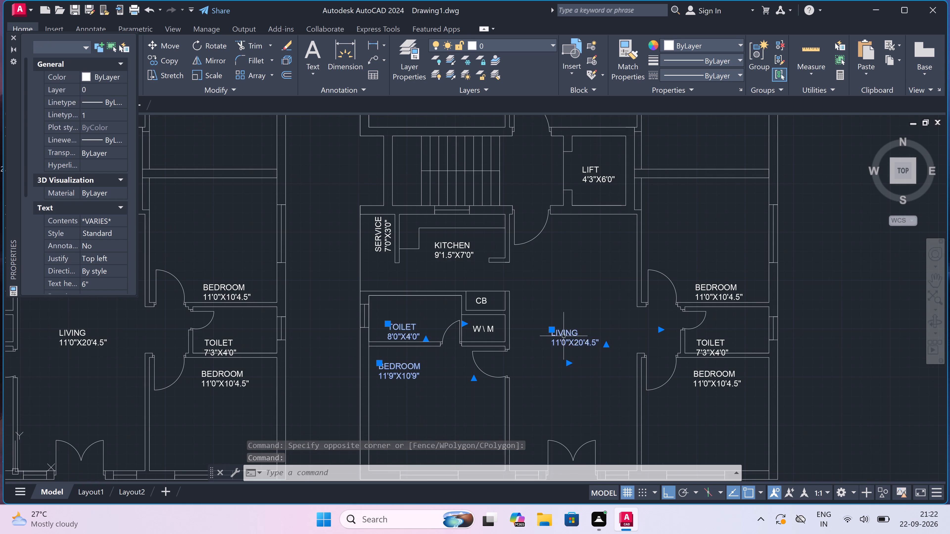
left_click(706, 374)
left_click(709, 346)
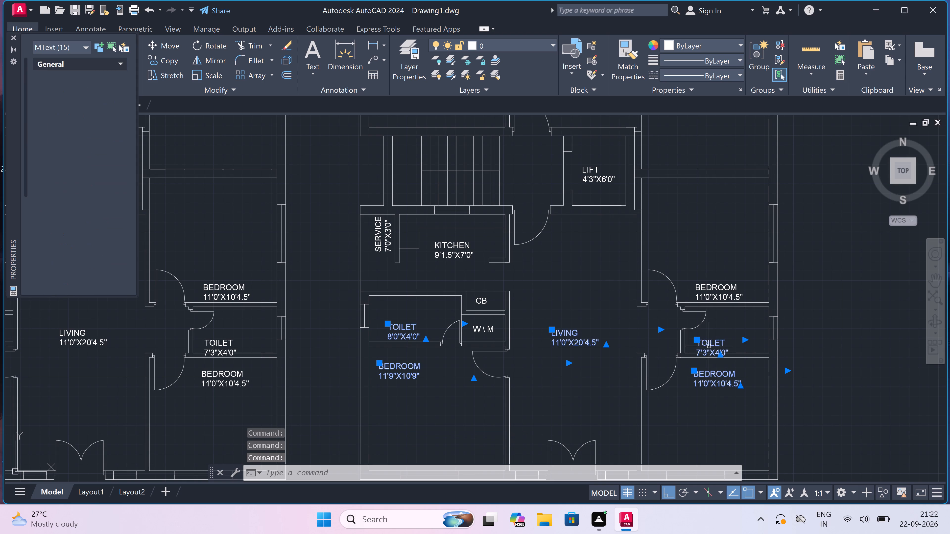
left_click(716, 294)
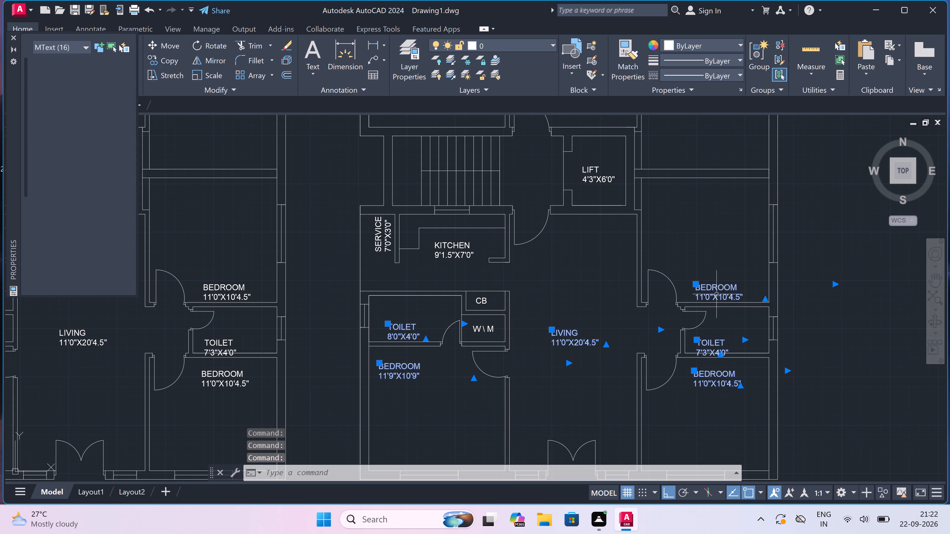
left_click(593, 174)
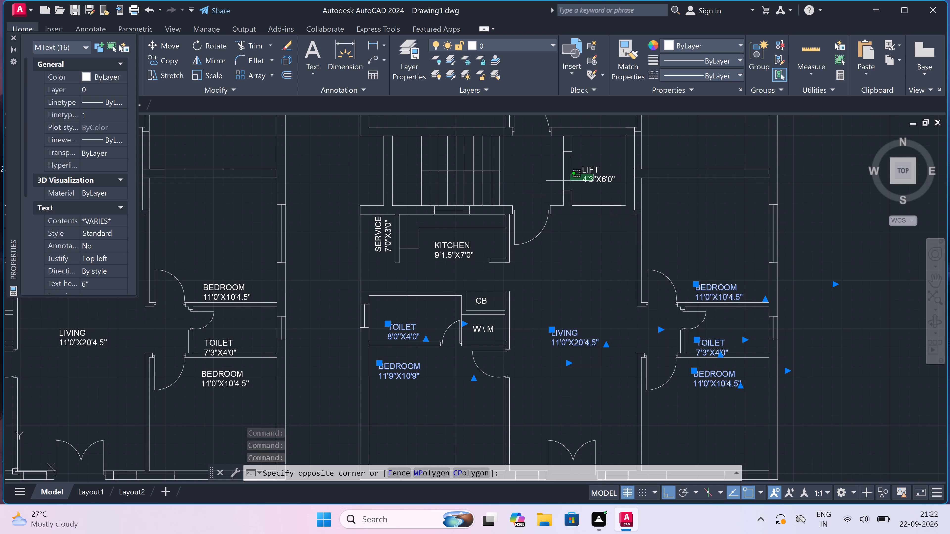
left_click(579, 176)
left_click(589, 178)
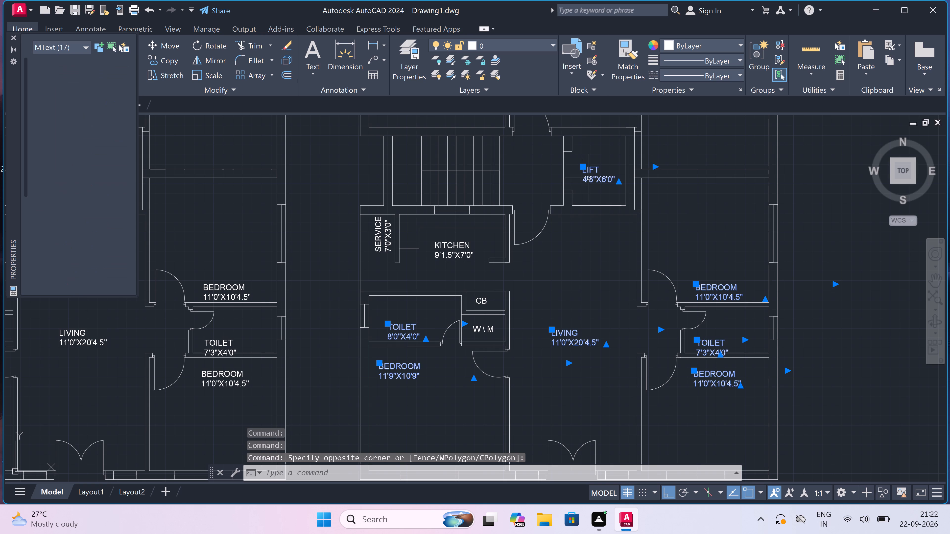
left_click(458, 242)
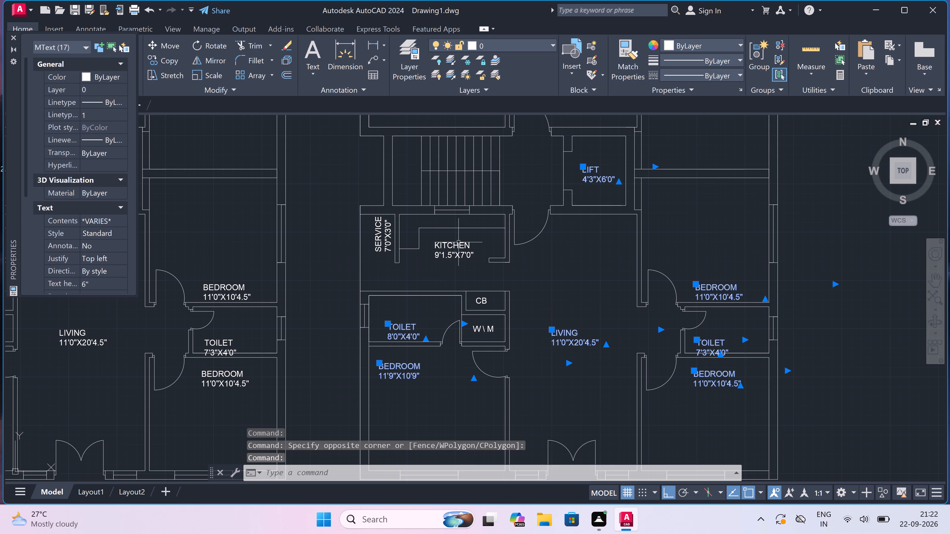
left_click(382, 231)
key("Delete")
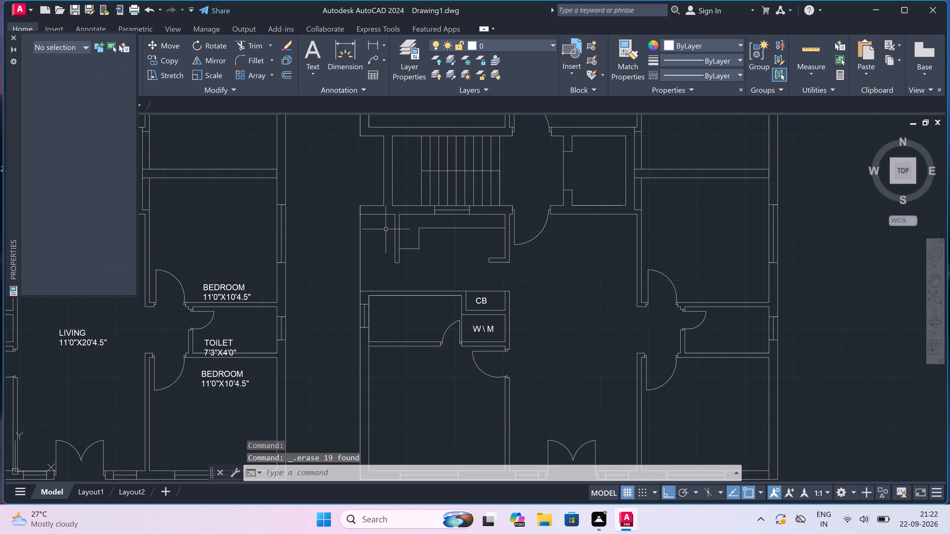
Delete the CB and W \ M labels in the lower flat of the right-hand floor plan copy.
scroll(422, 233, "down", 2)
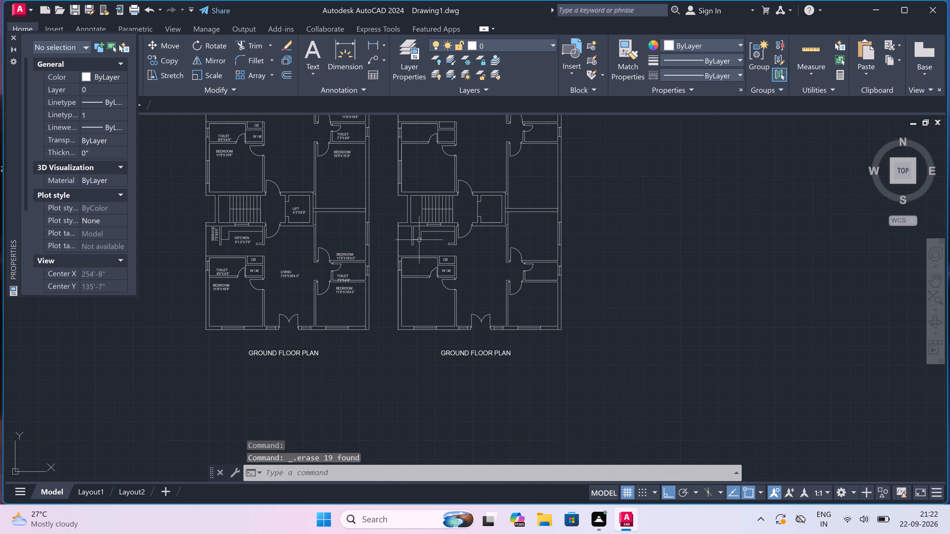
scroll(434, 275, "up", 5)
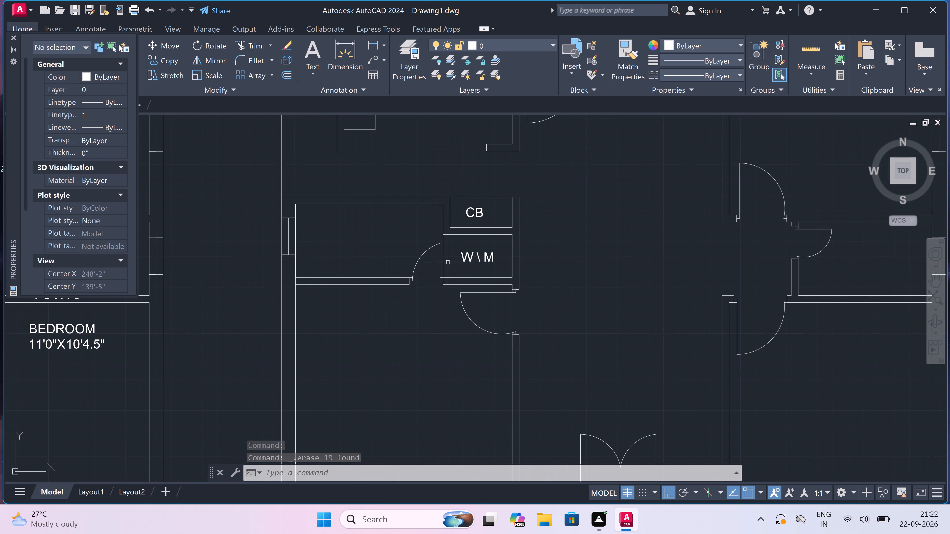
left_click_drag(520, 249, 516, 252)
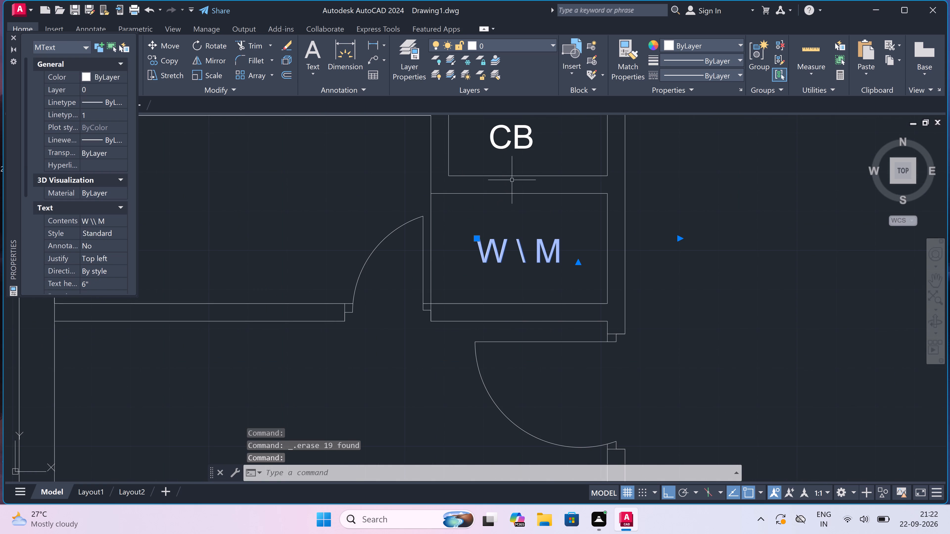
left_click(499, 147)
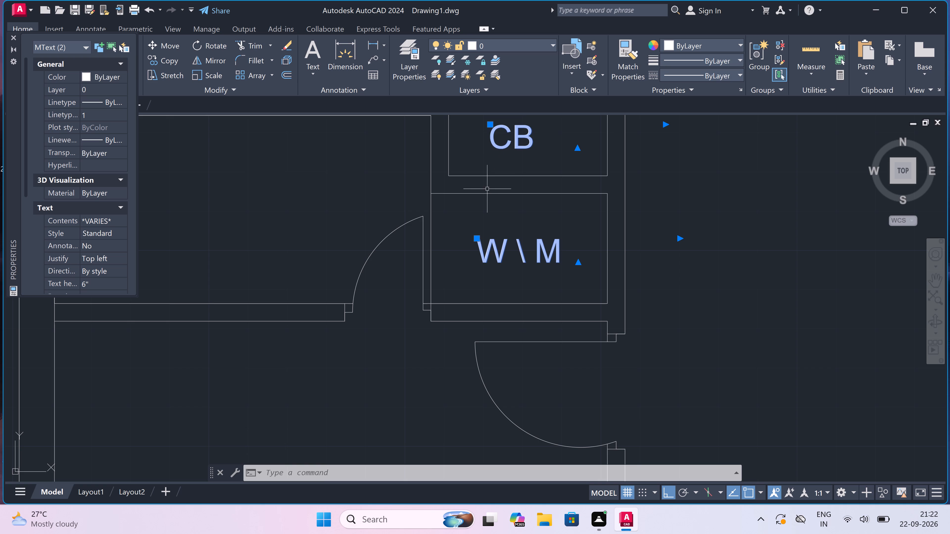
key("Delete")
Delete the GROUND FLOOR PLAN title below the right-hand floor plan copy.
scroll(485, 194, "down", 2)
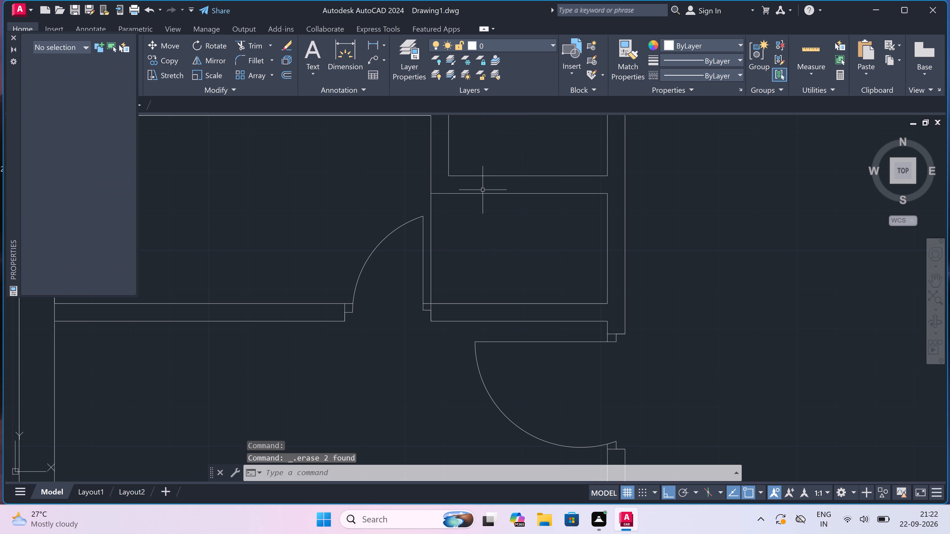
scroll(486, 195, "down", 8)
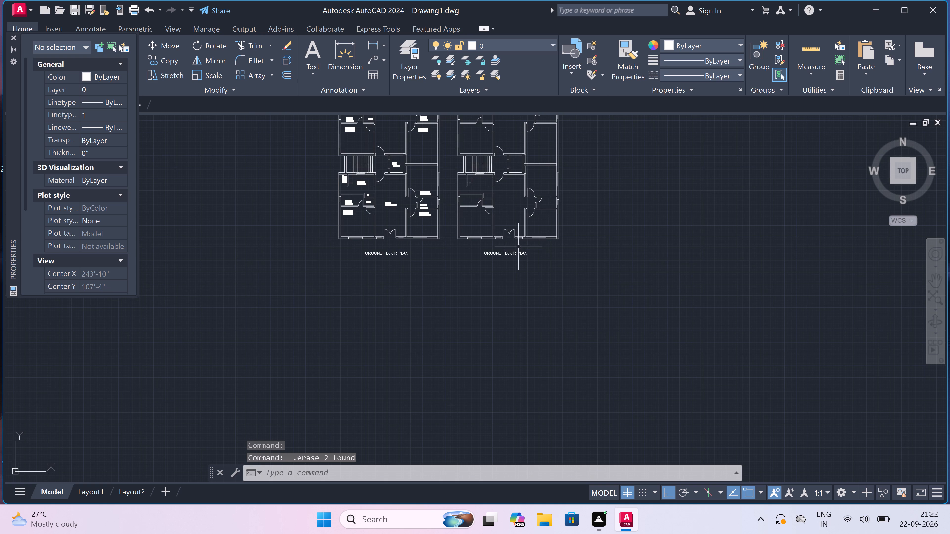
scroll(519, 267, "up", 3)
left_click_drag(546, 202, 543, 202)
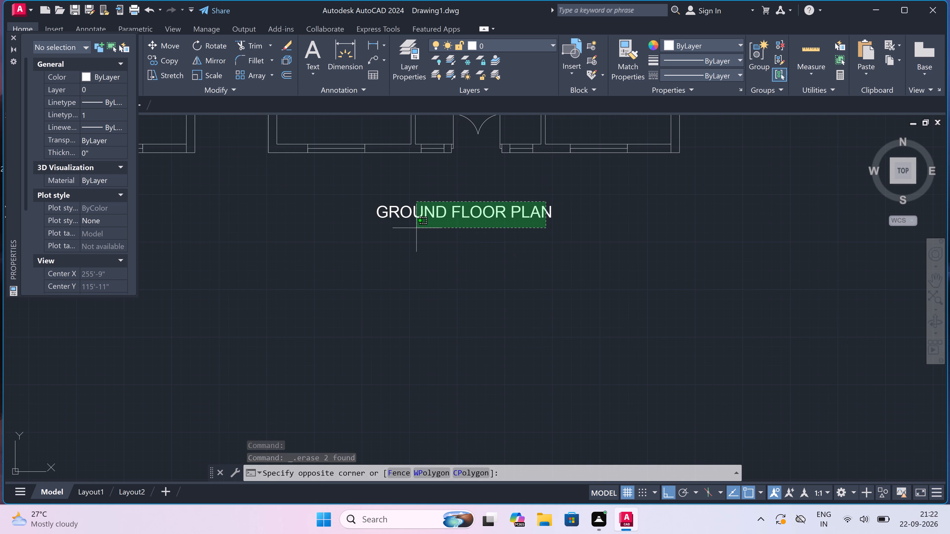
left_click(410, 233)
key("Delete")
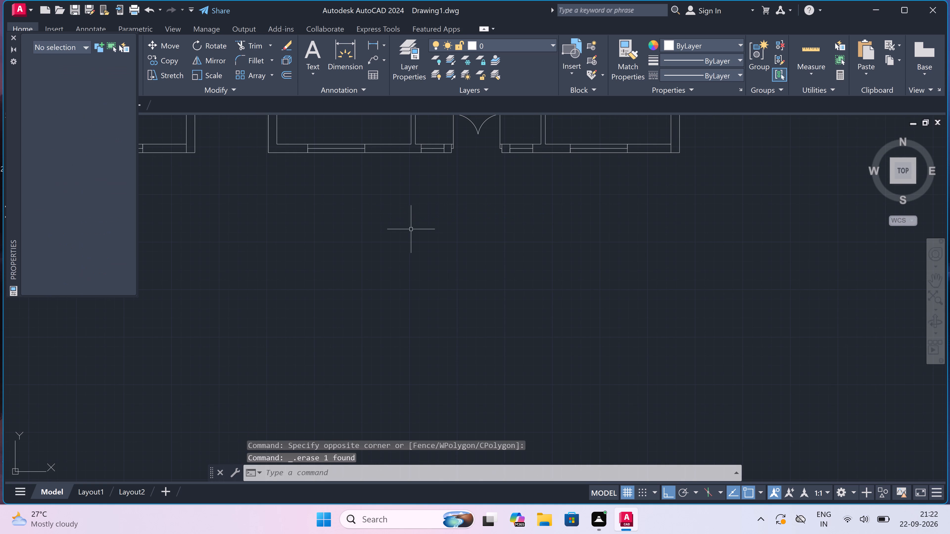
scroll(414, 261, "down", 5)
scroll(409, 292, "up", 1)
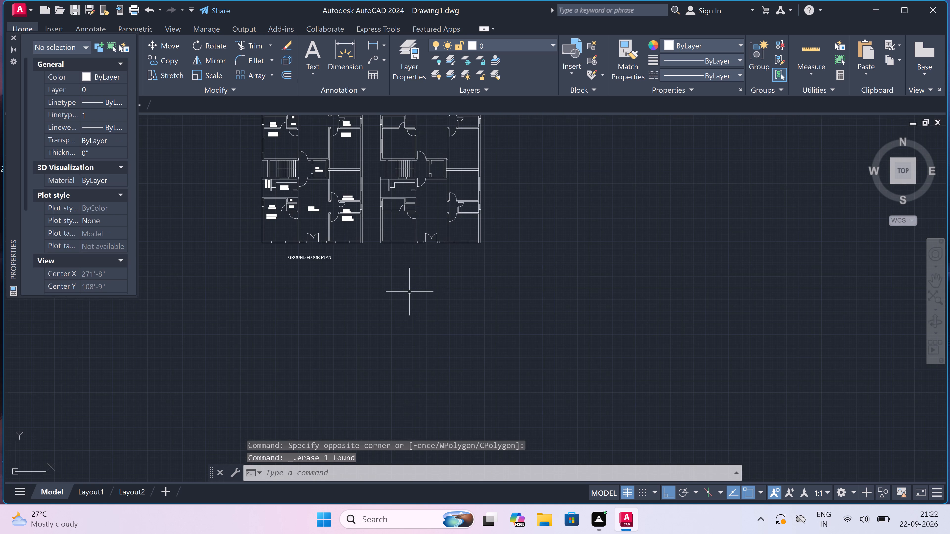
Draw a horizontal section line across the lower flat of the right-hand plan copy, ending in a short upward leg beyond the right outer wall.
scroll(409, 291, "down", 1)
scroll(408, 203, "up", 4)
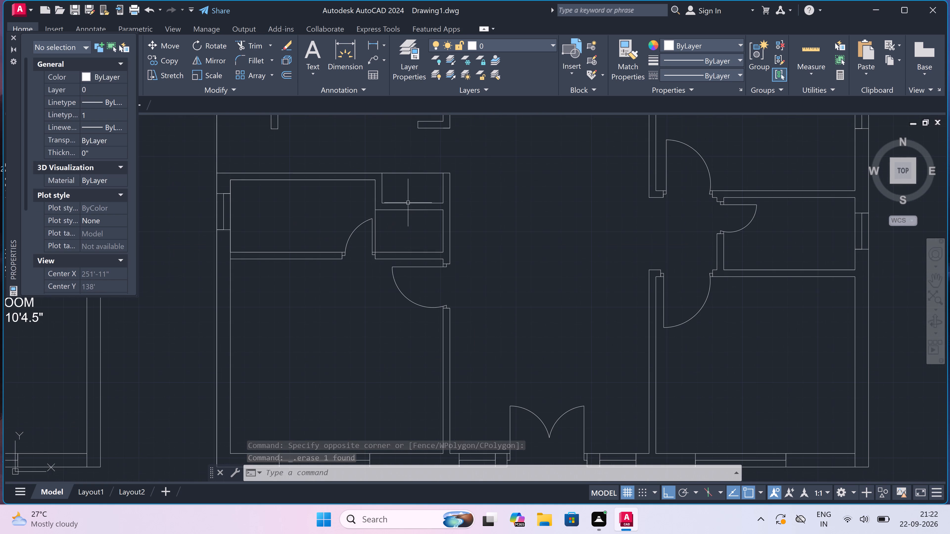
scroll(409, 206, "down", 1)
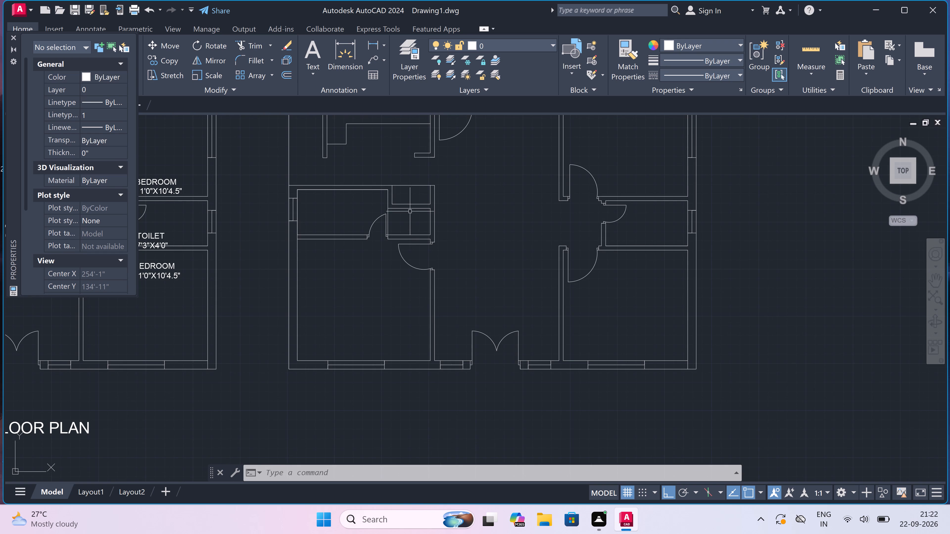
key("l")
key("space")
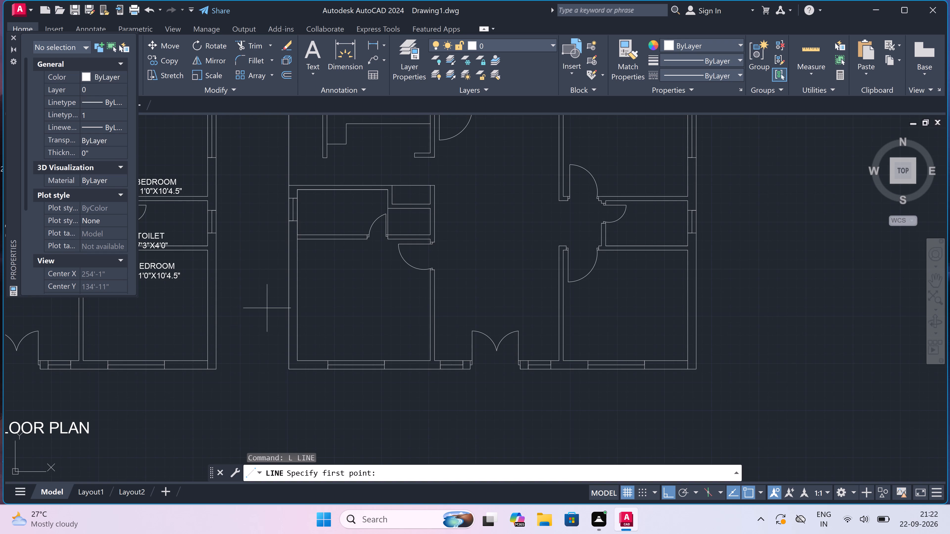
left_click_drag(254, 305, 258, 305)
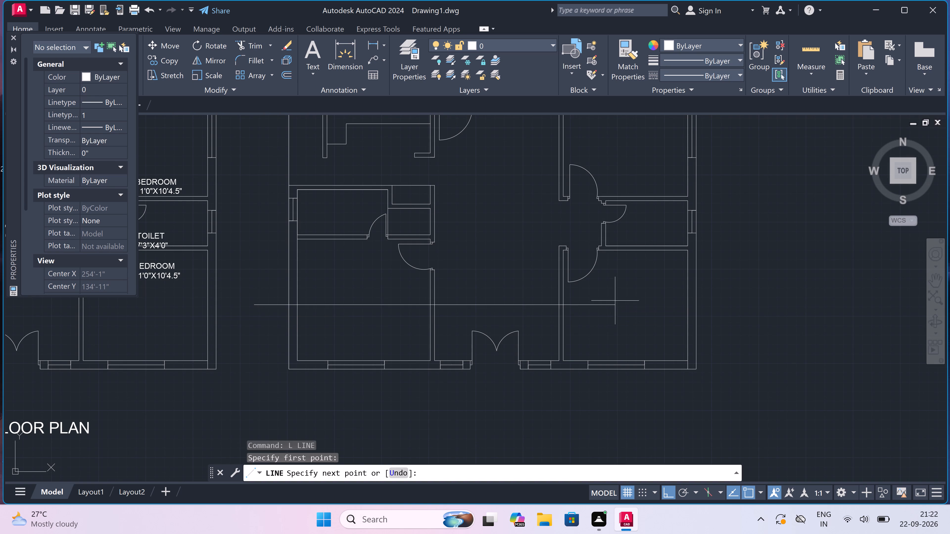
left_click(744, 299)
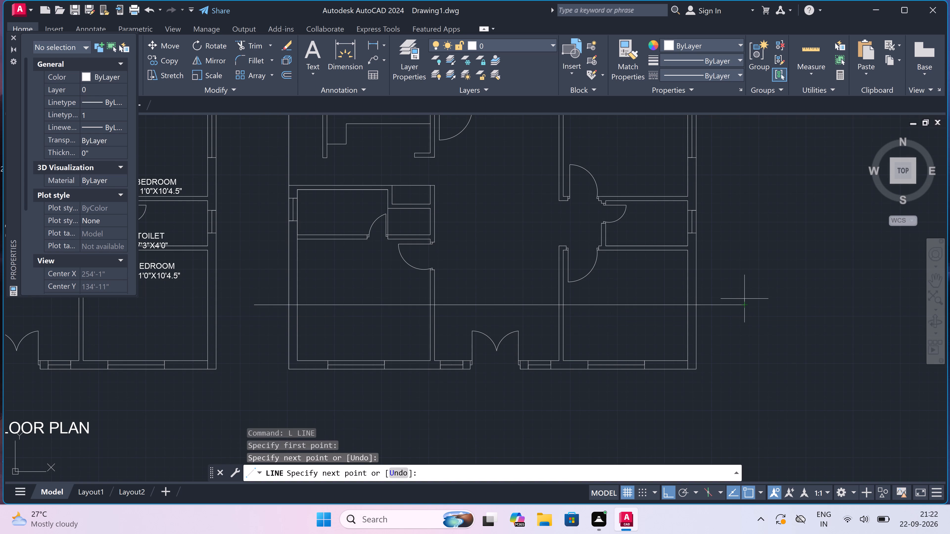
left_click(743, 261)
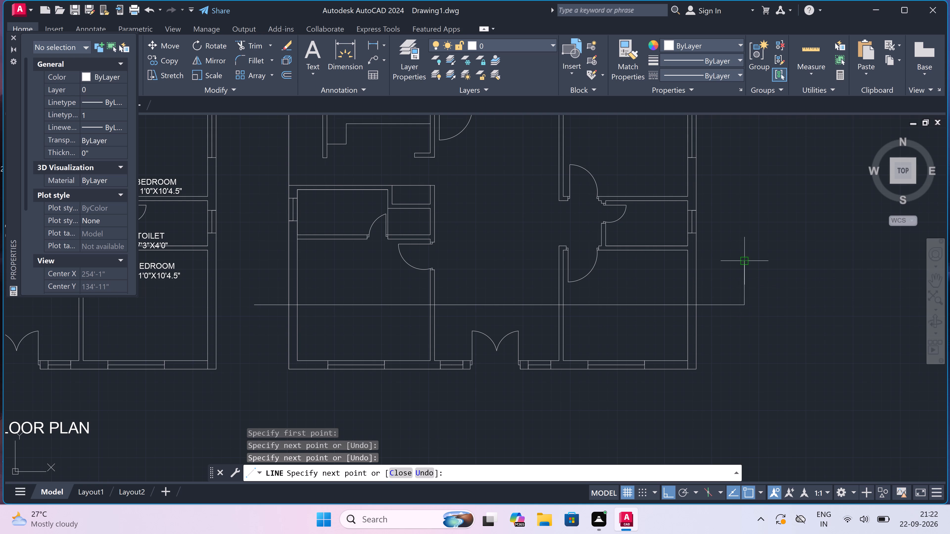
key("Escape")
Add the multiline text A just above the upturned end of the section line.
scroll(615, 294, "down", 3)
scroll(668, 276, "up", 3)
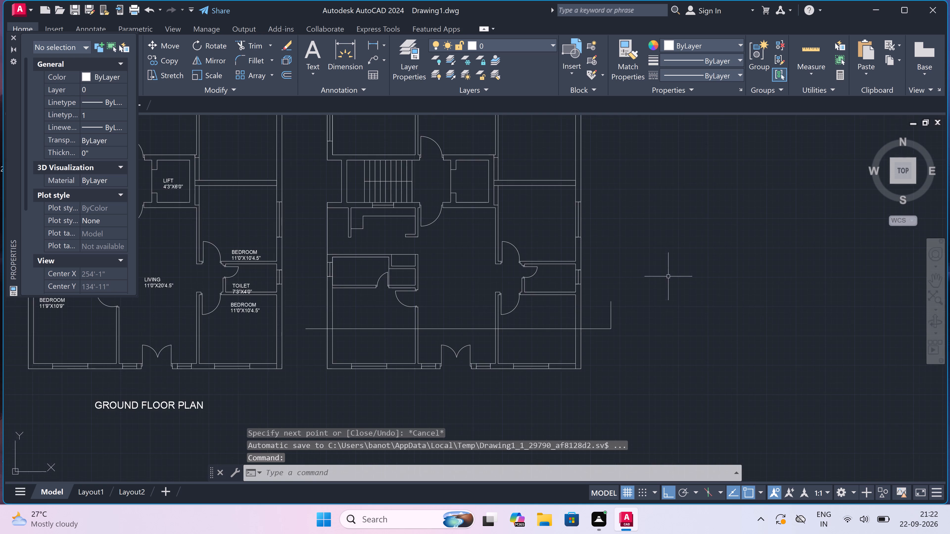
key("m")
key("t")
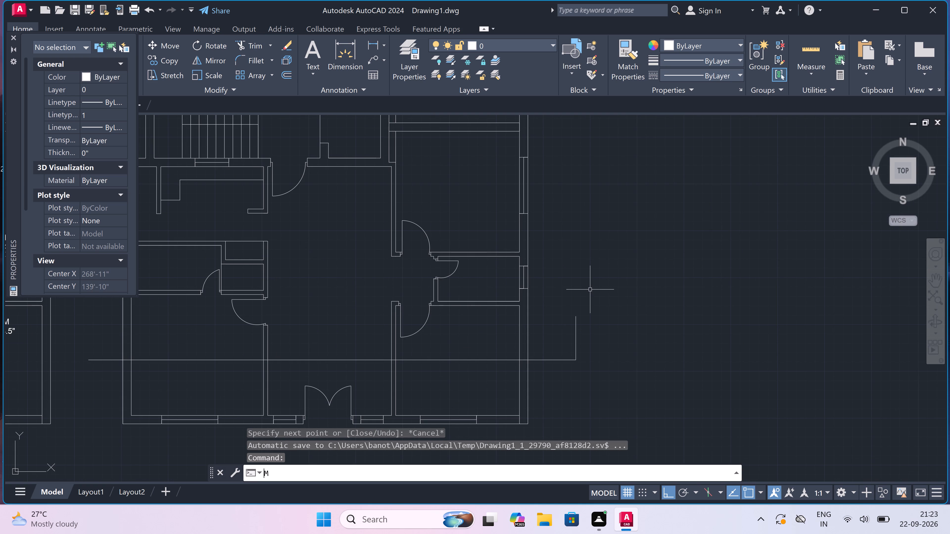
key("space")
scroll(554, 303, "up", 2)
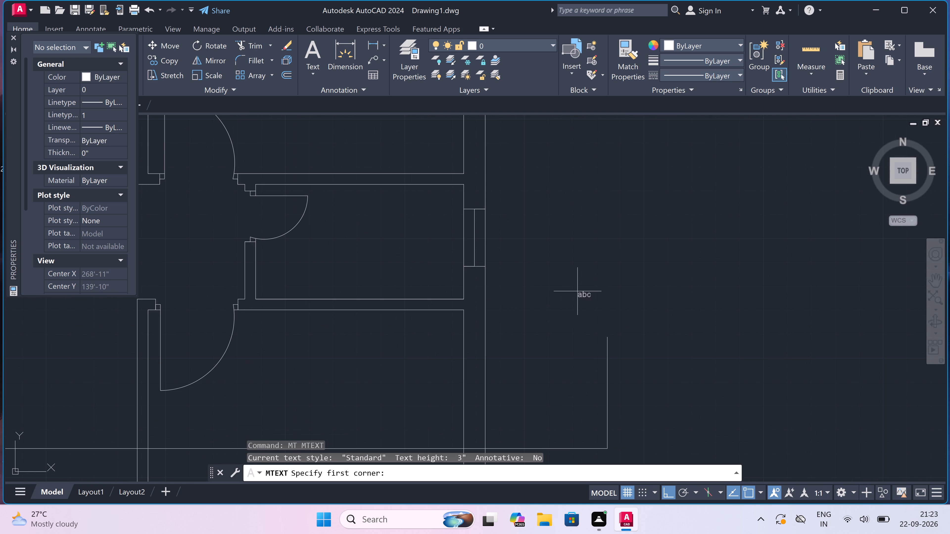
left_click(582, 287)
left_click(653, 303)
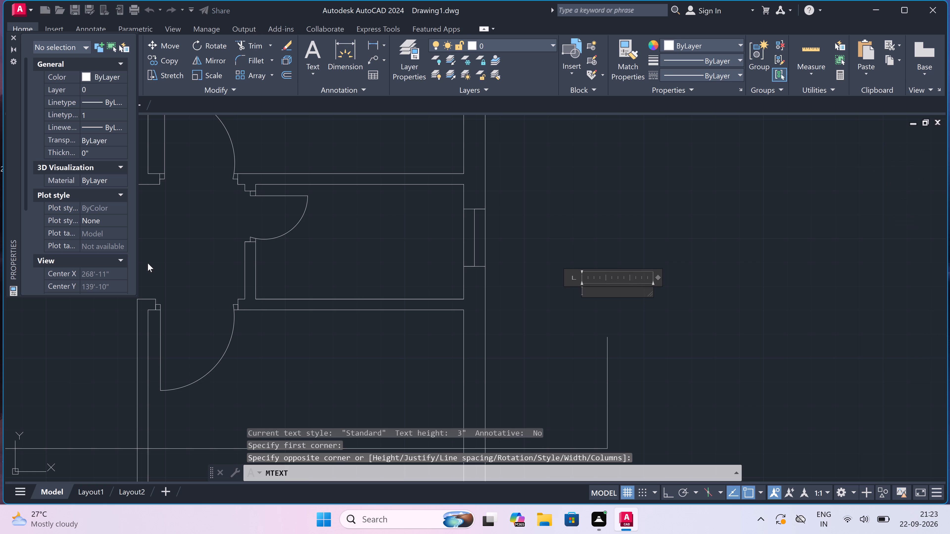
key("a")
left_click(473, 321)
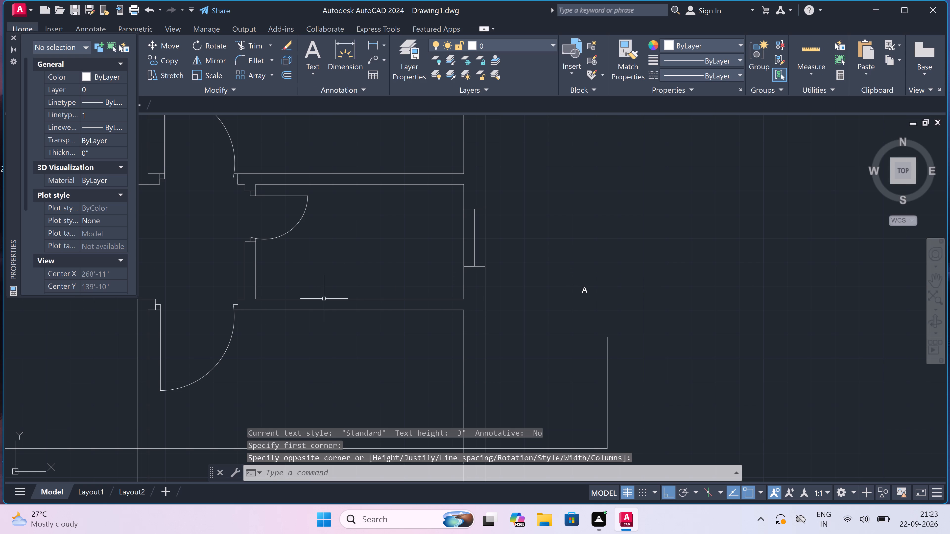
key("Escape")
Set the text height of the section letter A to 2'.
left_click_drag(623, 260, 616, 268)
left_click(583, 306)
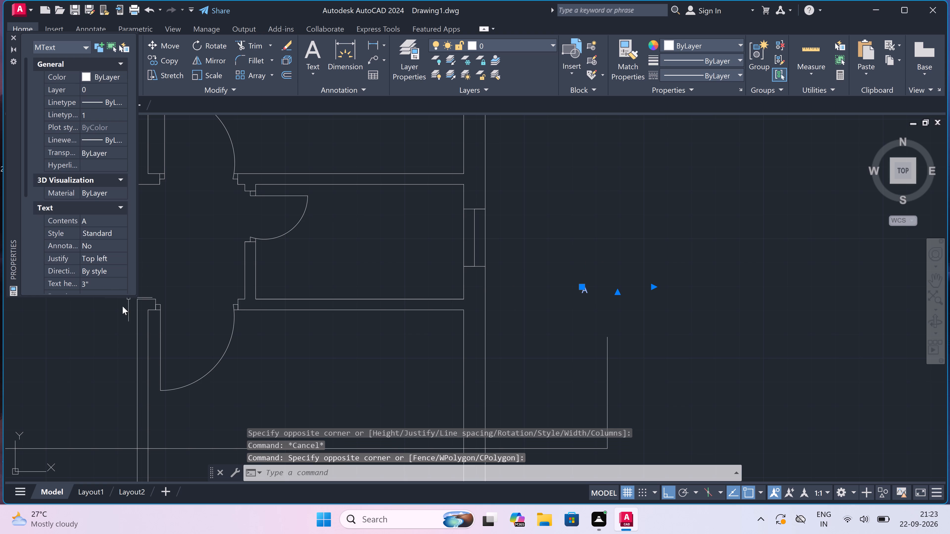
left_click(104, 283)
key("BackSpace")
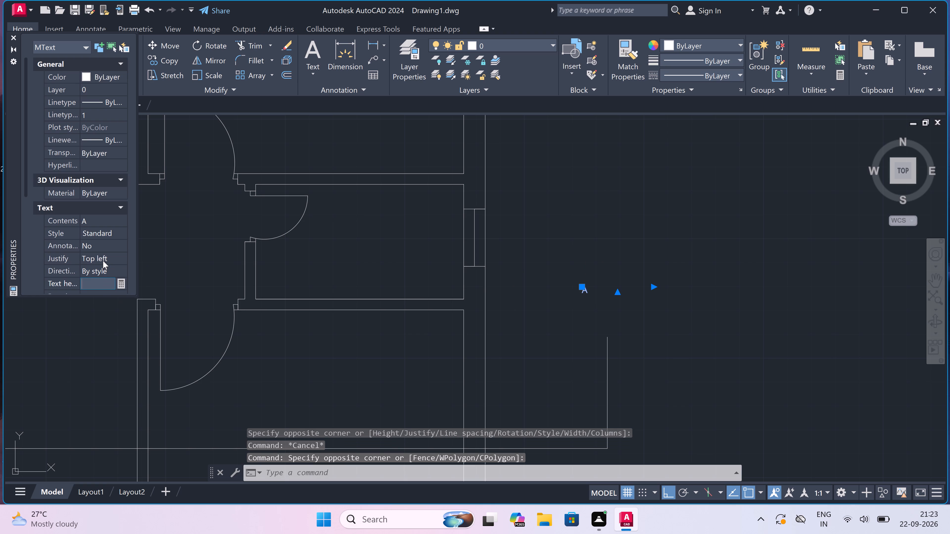
type("2'")
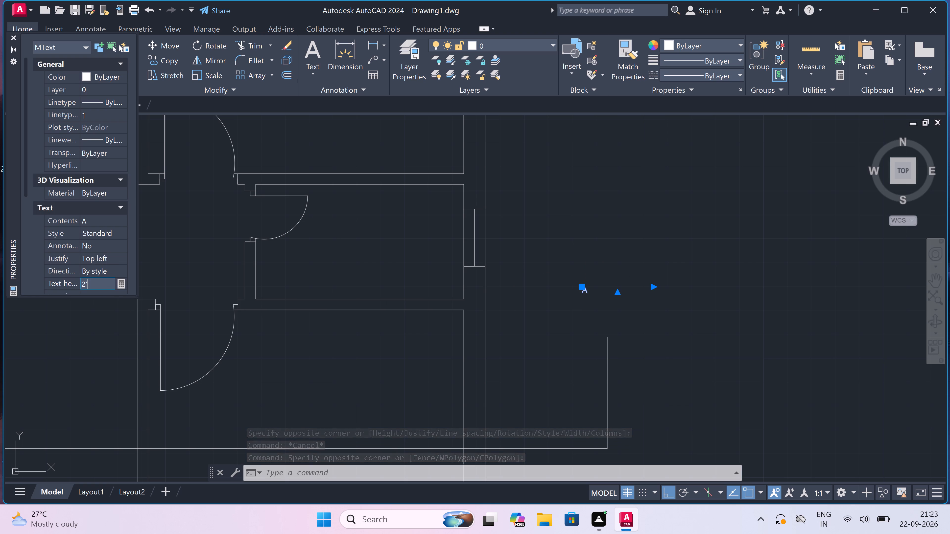
left_click(201, 261)
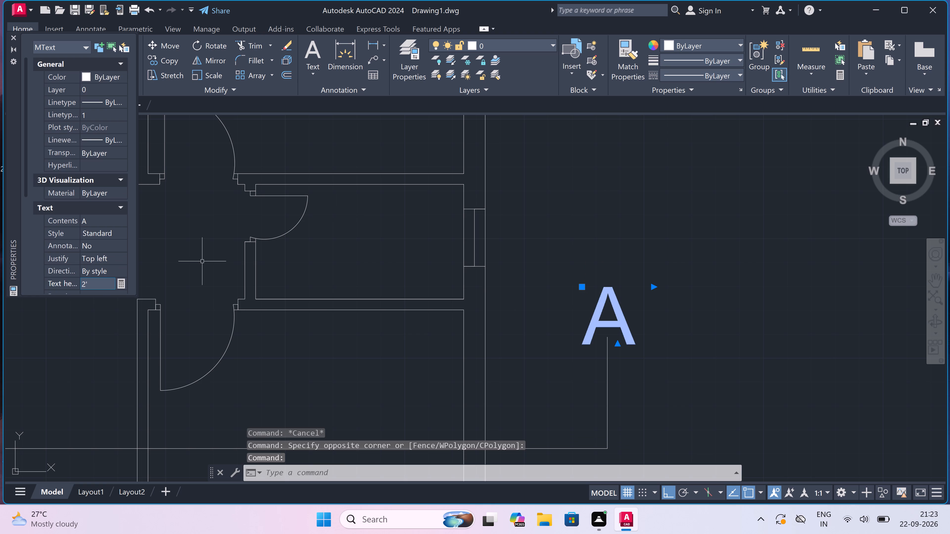
scroll(202, 261, "down", 4)
scroll(204, 260, "up", 3)
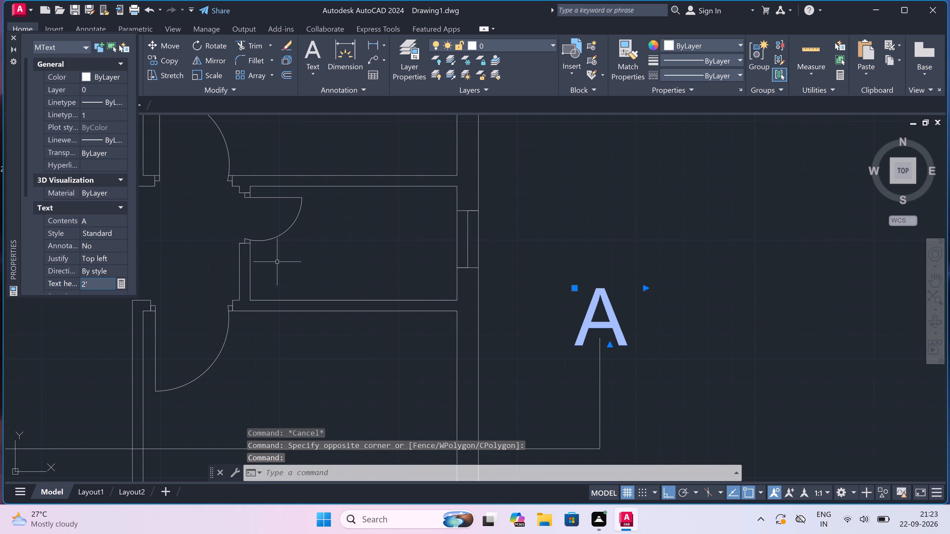
key("Escape")
Turn Ortho off and move the letter A up so it sits clear above the end of the section line.
left_click(609, 295)
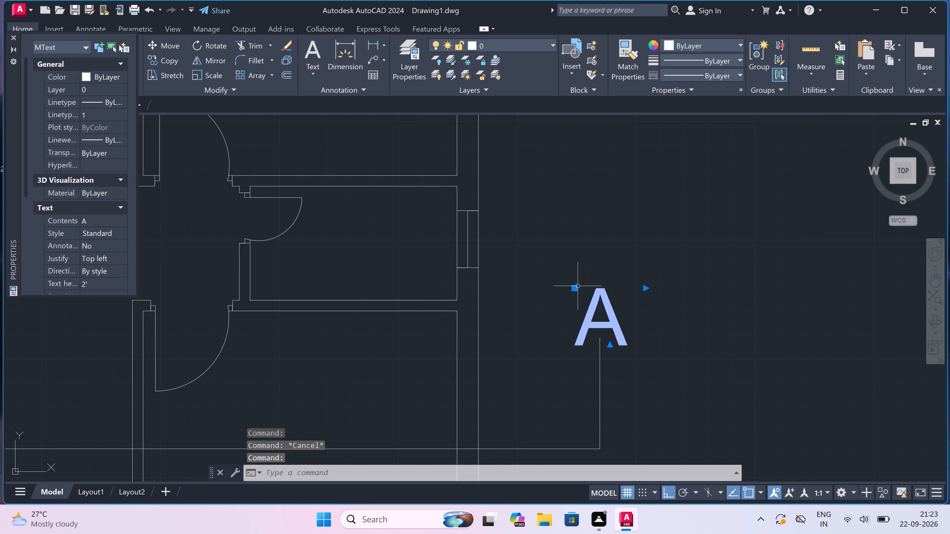
left_click(577, 287)
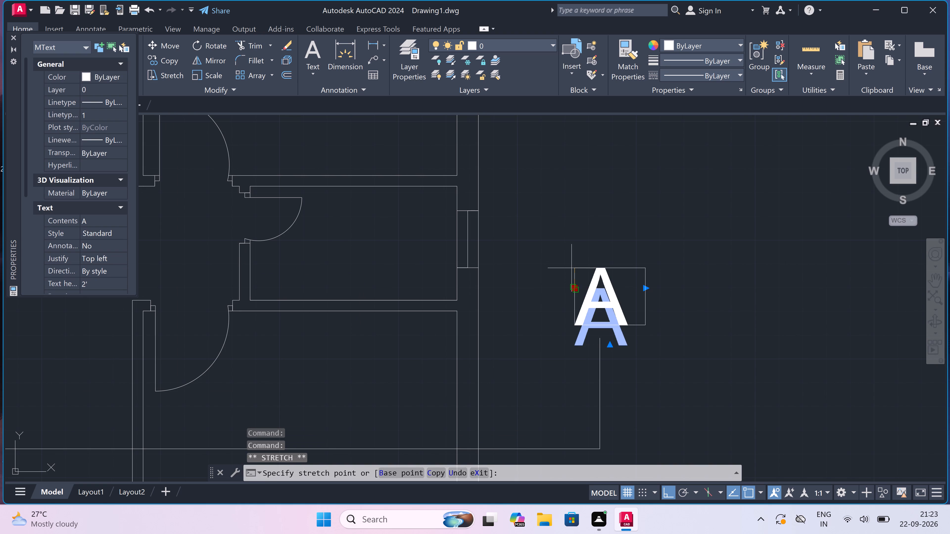
key("F8")
scroll(571, 268, "up", 2)
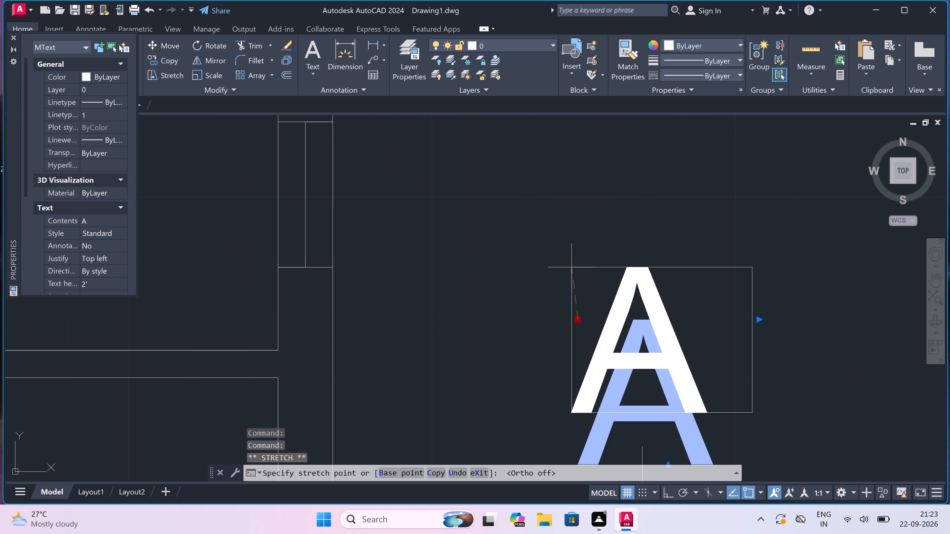
left_click(571, 267)
key("Escape")
Place vertical construction lines through the labelled plan's bottom-left outer corner and both edges of the 11'9"X10'9" bedroom's front window.
scroll(571, 267, "down", 5)
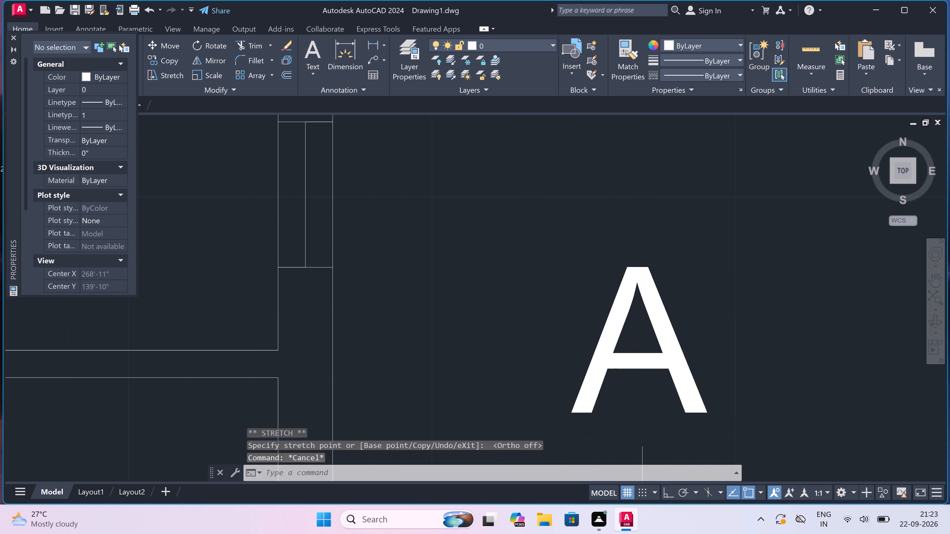
scroll(571, 267, "down", 6)
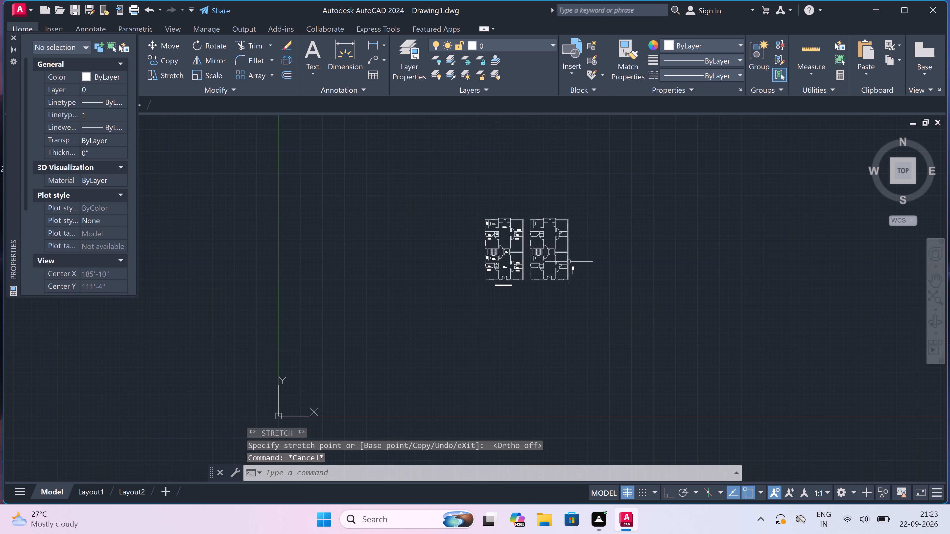
scroll(546, 229, "up", 2)
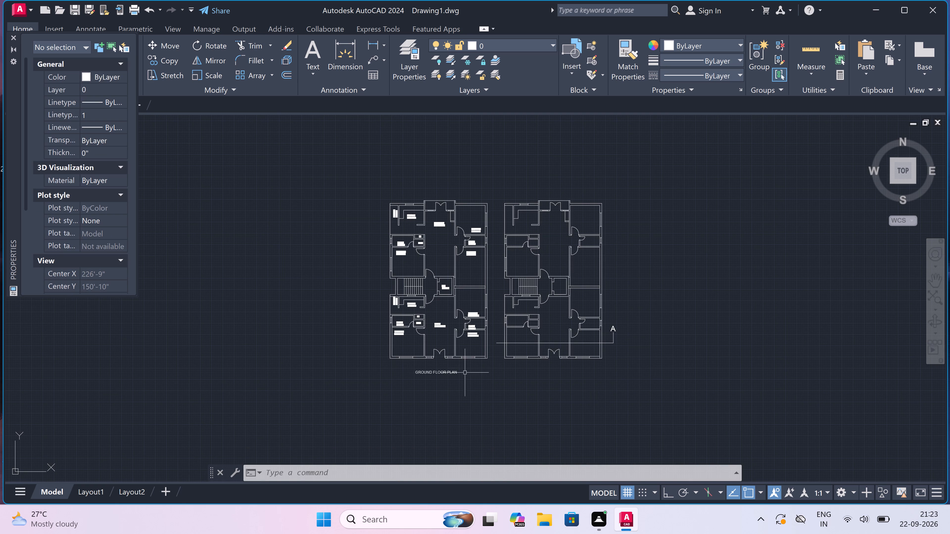
scroll(420, 387, "up", 2)
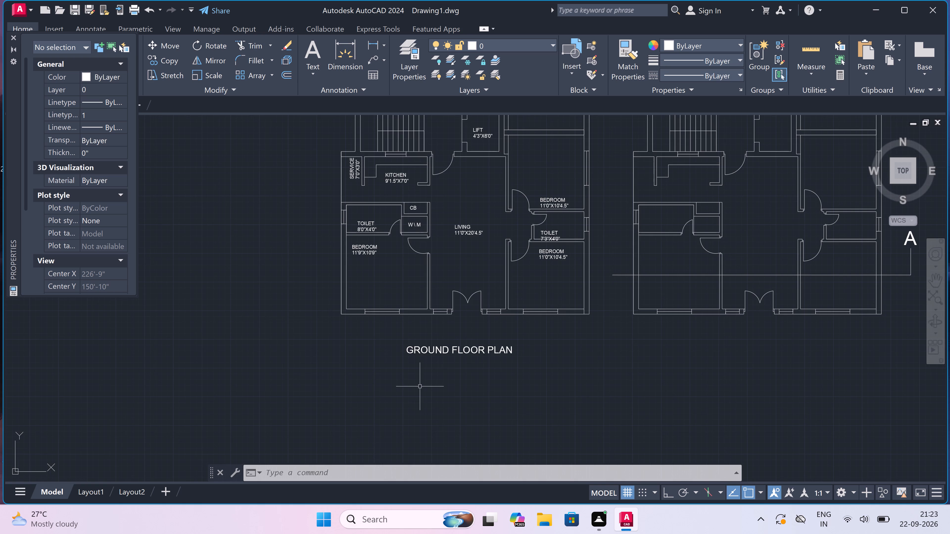
key("x")
key("l")
key("space")
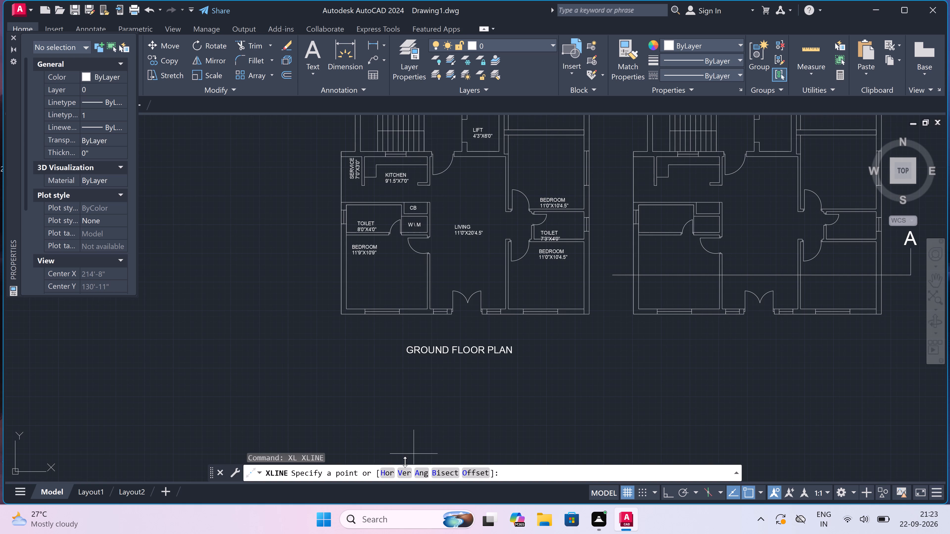
left_click(400, 470)
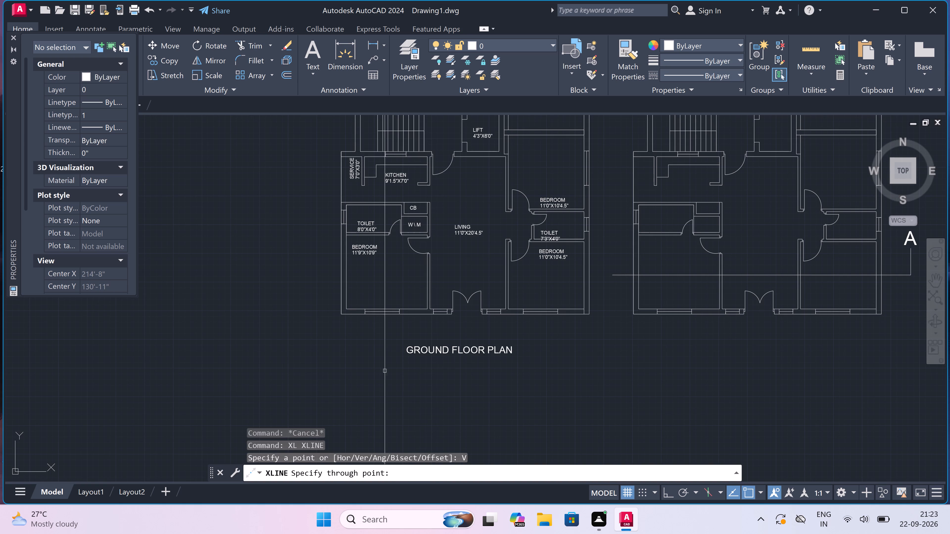
scroll(328, 327, "up", 2)
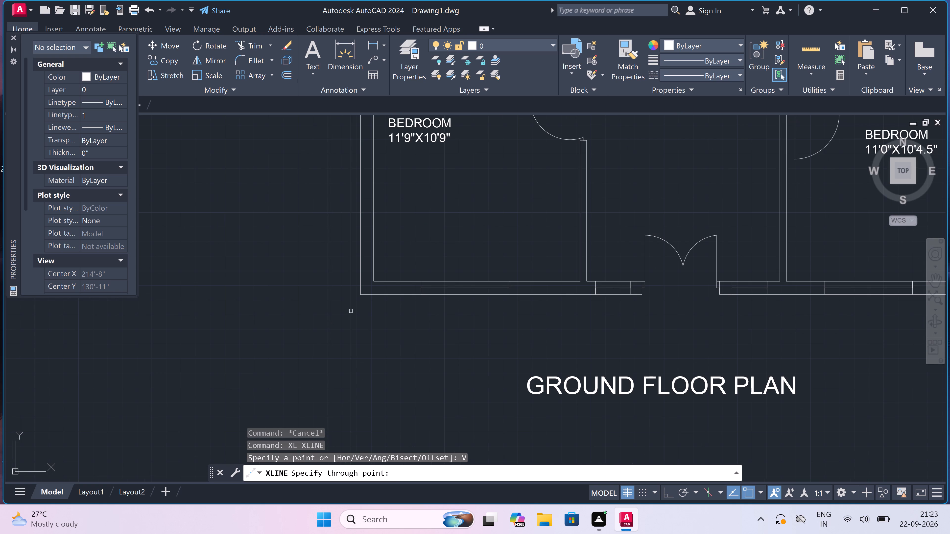
left_click(362, 296)
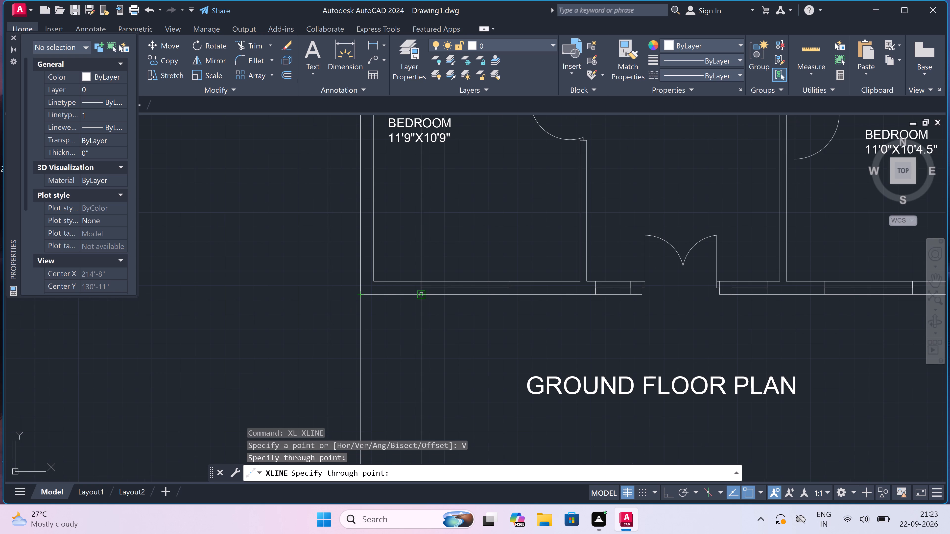
left_click(421, 294)
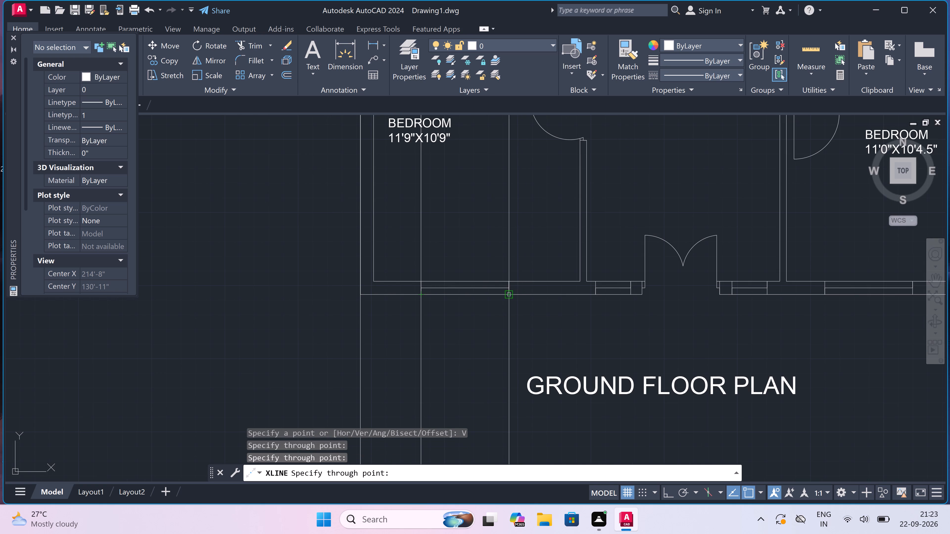
left_click(510, 296)
Add vertical construction lines through both edges of the small window left of the front double door and through the door opening's left edge.
scroll(510, 296, "down", 2)
scroll(542, 288, "up", 2)
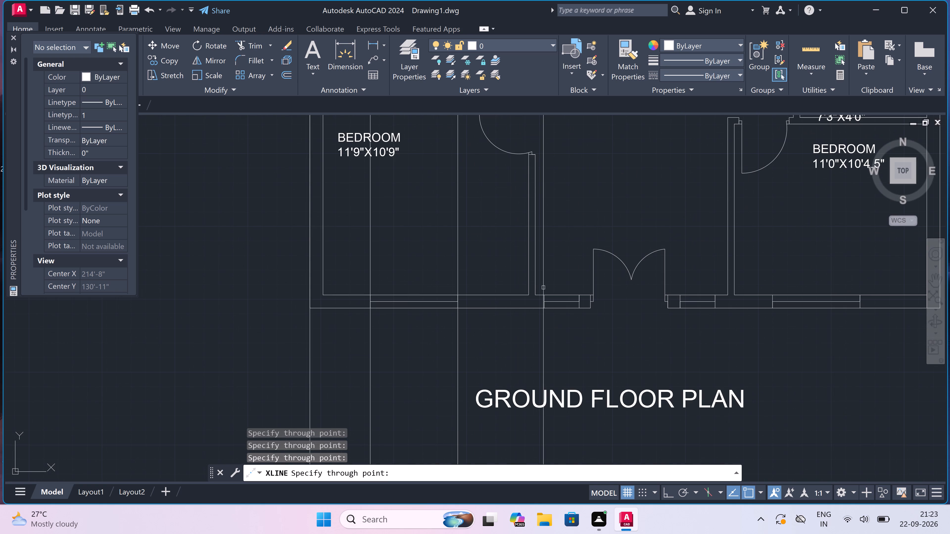
left_click(543, 309)
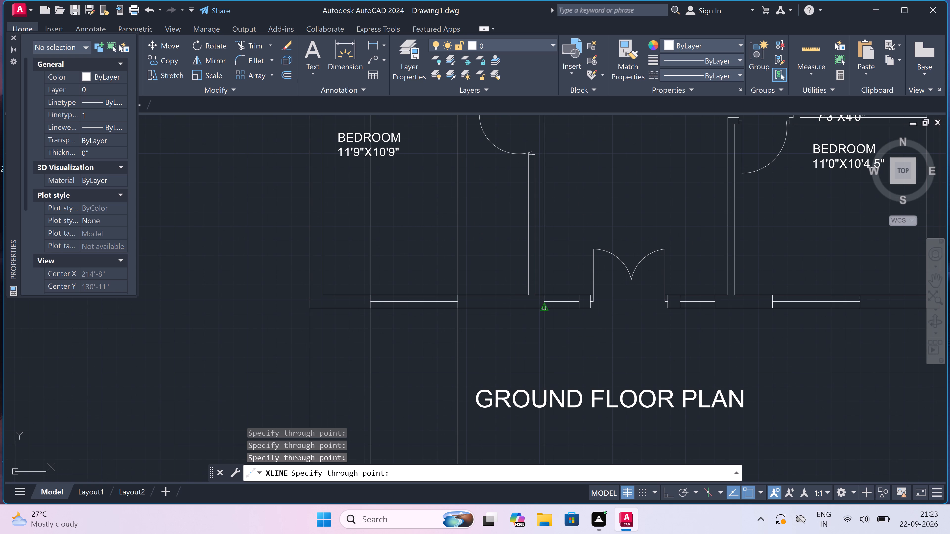
scroll(582, 307, "up", 3)
left_click(565, 308)
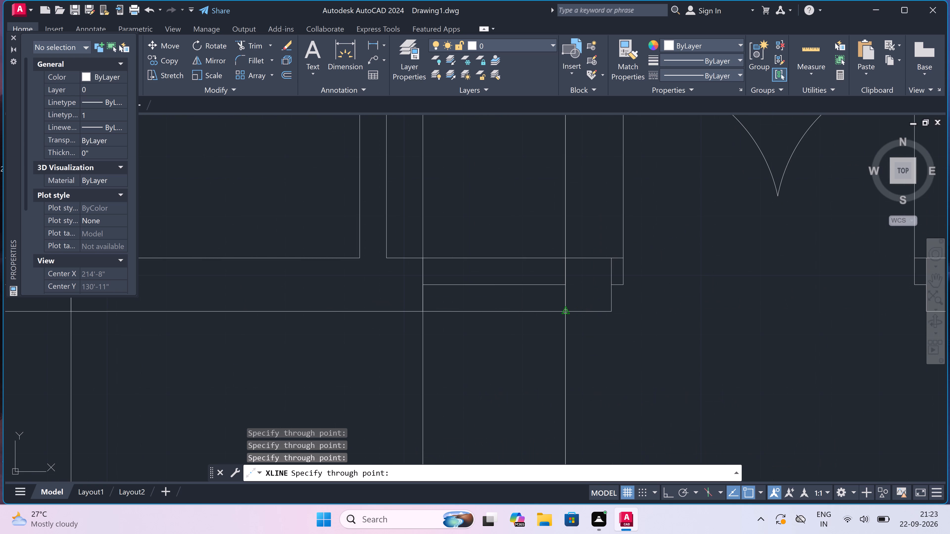
scroll(565, 308, "down", 3)
scroll(576, 305, "up", 4)
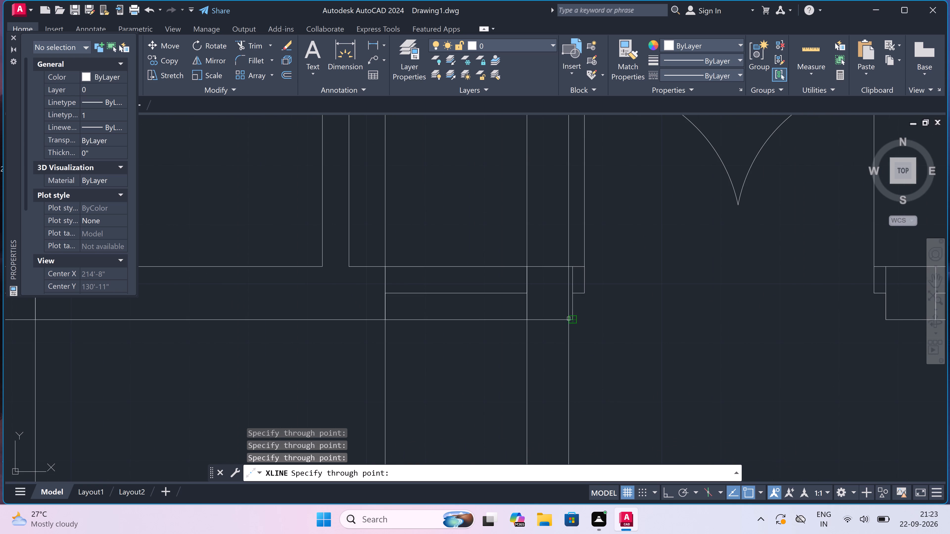
left_click(569, 319)
Add vertical construction lines through the front door opening's right edge and both edges of the small window right of it on the labelled plan.
scroll(551, 320, "down", 5)
scroll(668, 300, "up", 3)
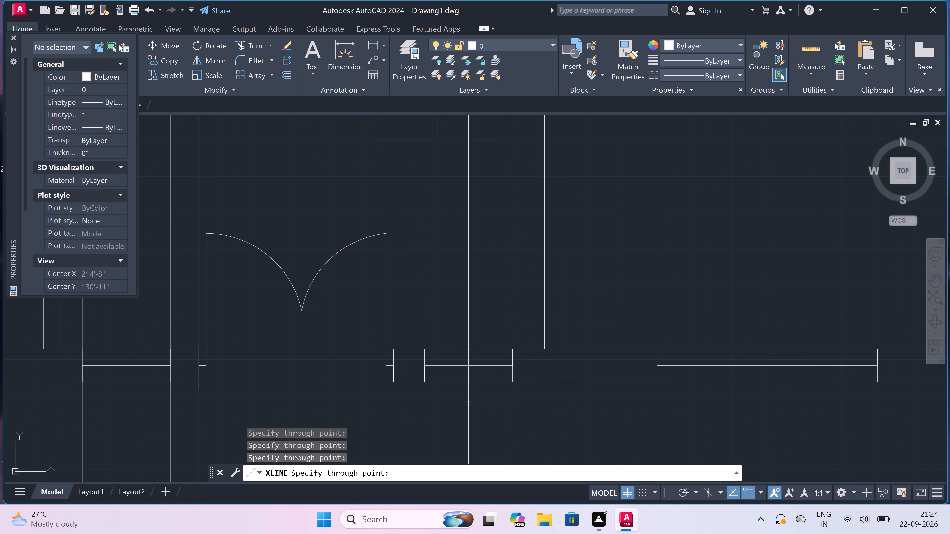
left_click(392, 384)
left_click(427, 384)
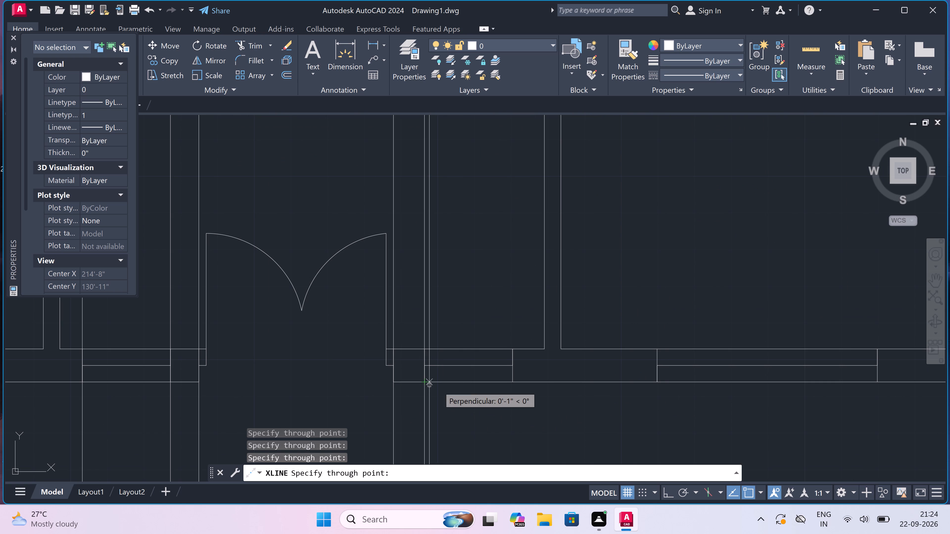
left_click(513, 374)
Place vertical construction lines through both edges of the 11'0"X10'4.5" bedroom's front window and the labelled plan's bottom-right outer corner.
scroll(488, 375, "down", 4)
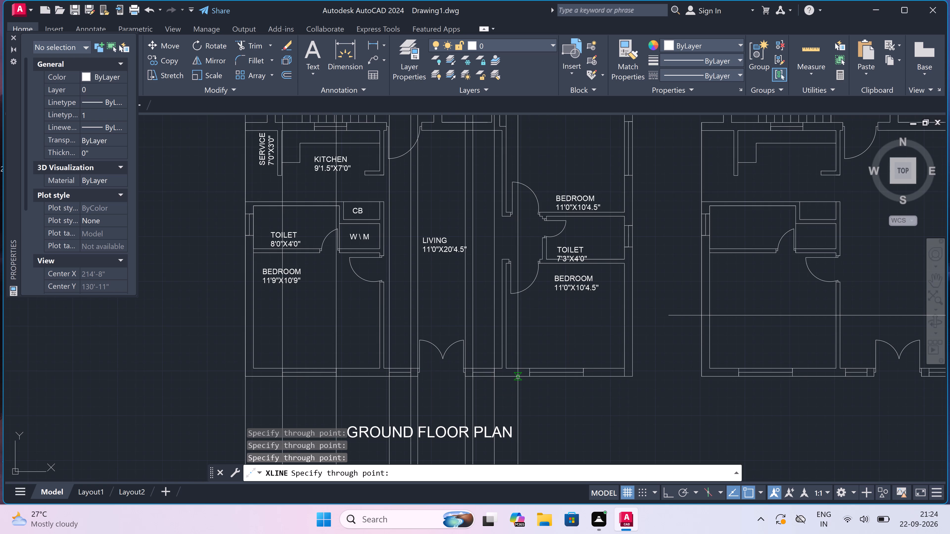
scroll(519, 377, "up", 3)
left_click(555, 378)
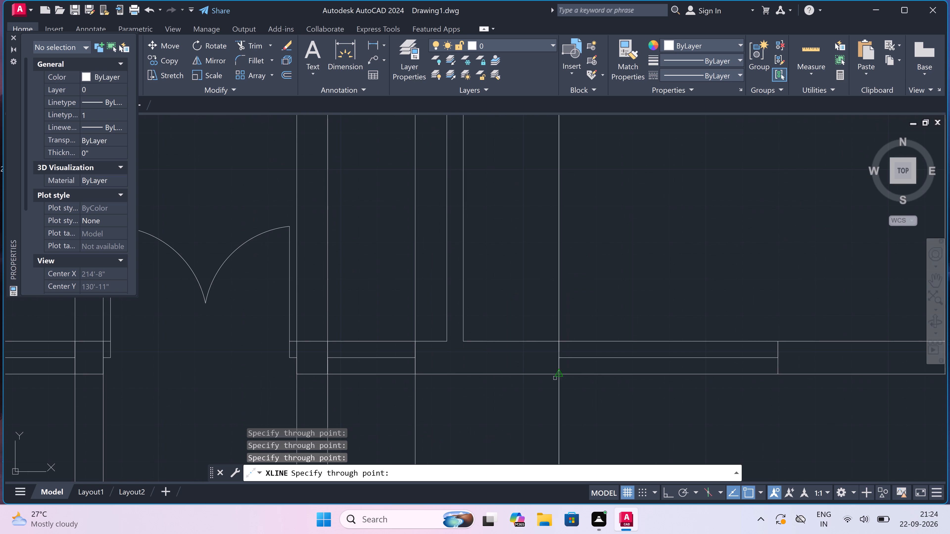
scroll(534, 376, "down", 3)
scroll(602, 374, "up", 1)
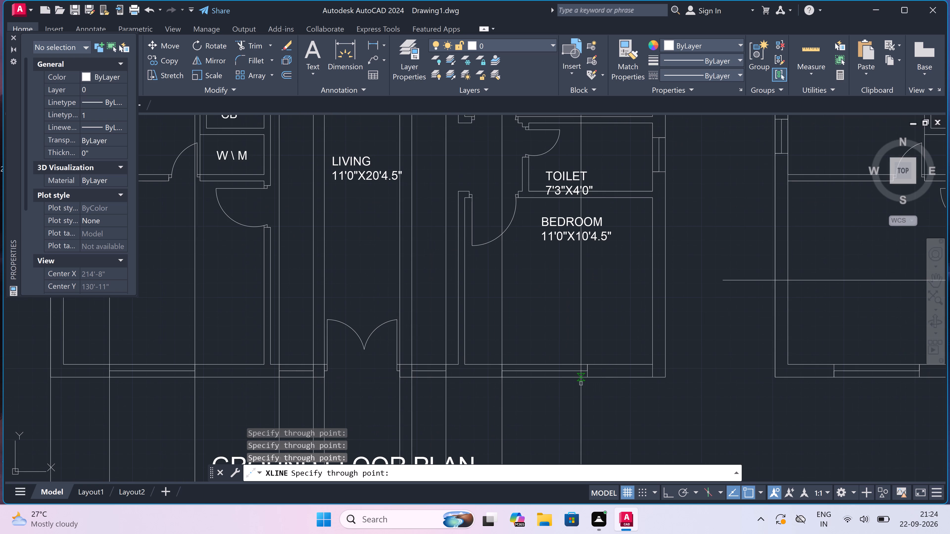
left_click(587, 378)
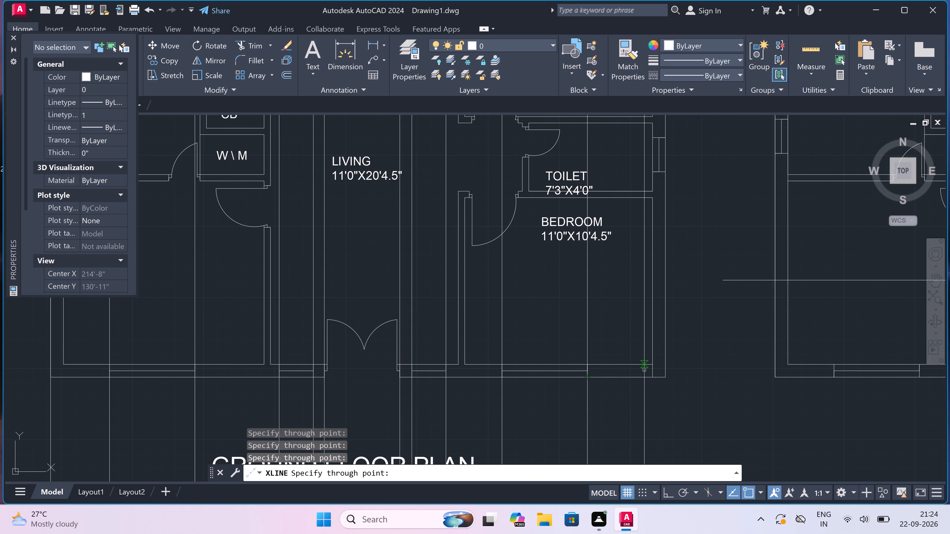
left_click(665, 376)
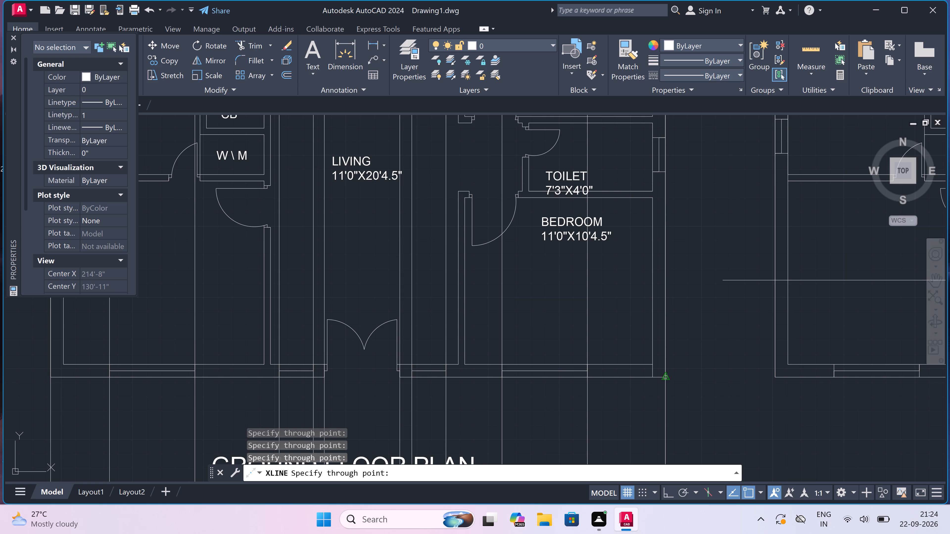
key("Escape")
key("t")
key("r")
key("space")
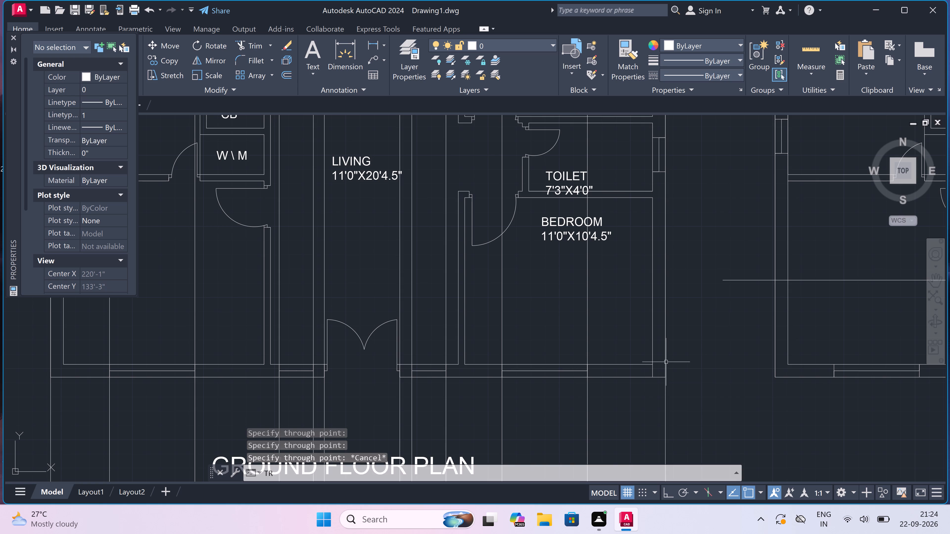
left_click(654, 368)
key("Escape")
Place vertical construction lines where the section line crosses both faces of the left outer wall and the front-left bedroom's inner wall on the unlabelled copy.
scroll(592, 354, "down", 3)
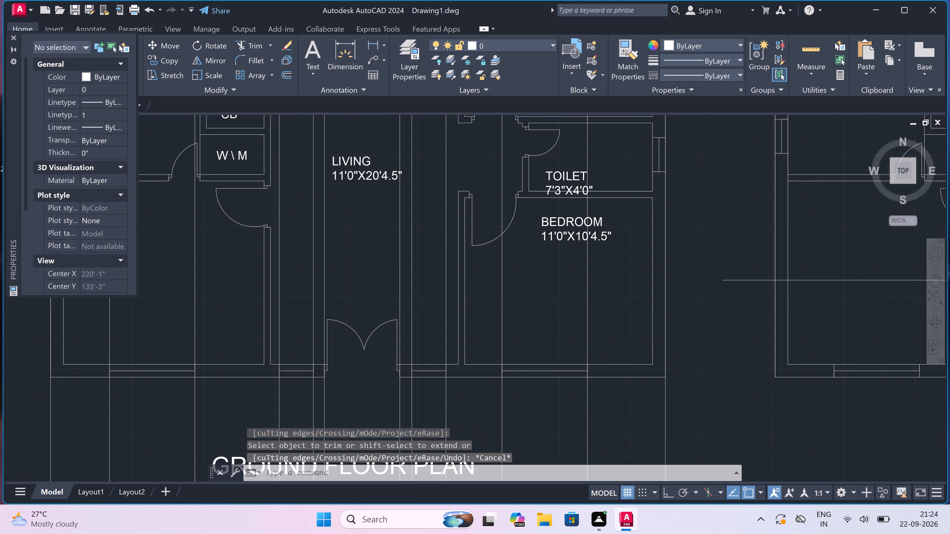
key("x")
type("L")
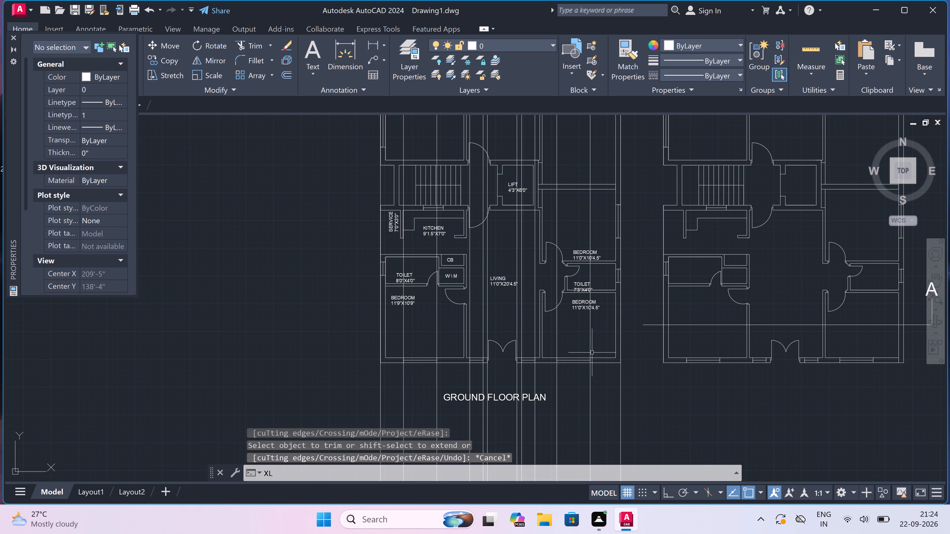
key("space")
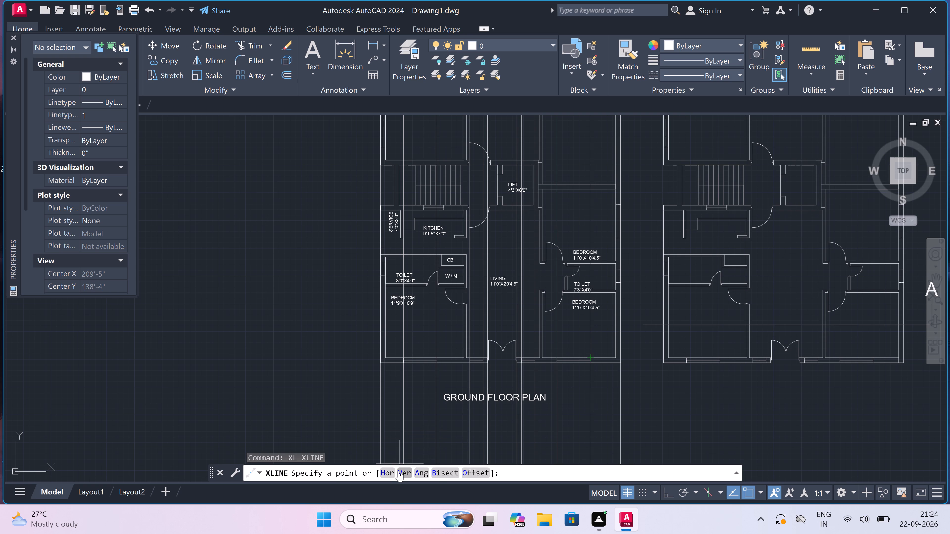
left_click(398, 471)
scroll(395, 433, "down", 3)
scroll(516, 388, "down", 1)
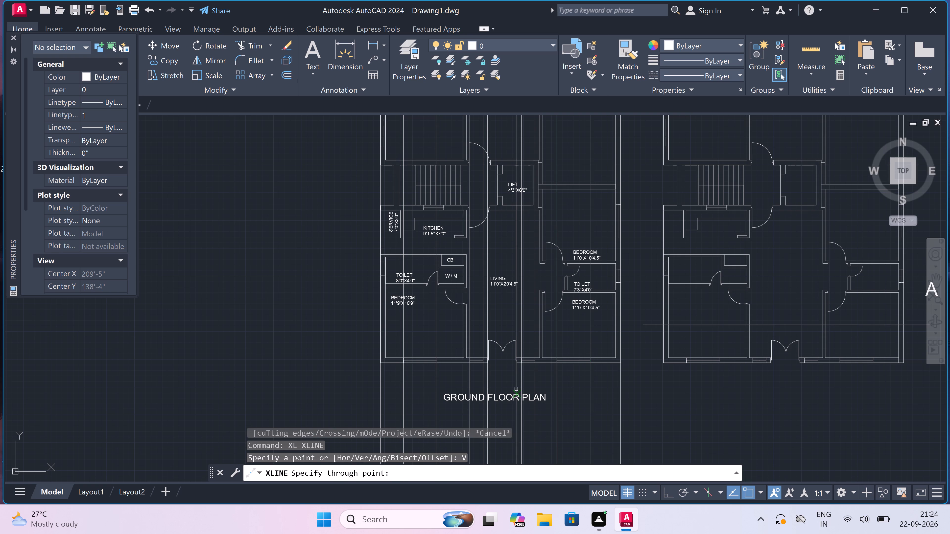
scroll(516, 388, "down", 1)
scroll(580, 373, "up", 3)
scroll(550, 322, "up", 2)
left_click(551, 355)
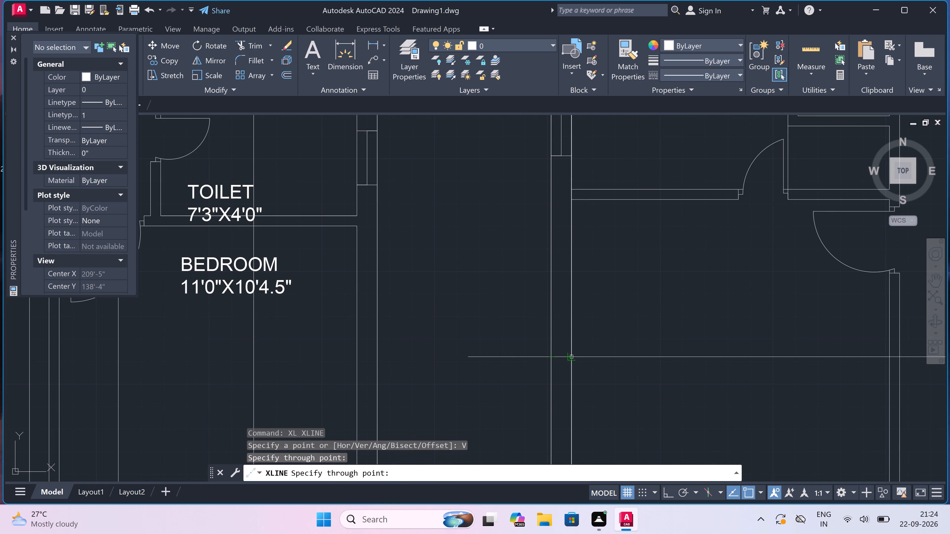
left_click(574, 353)
scroll(554, 347, "down", 4)
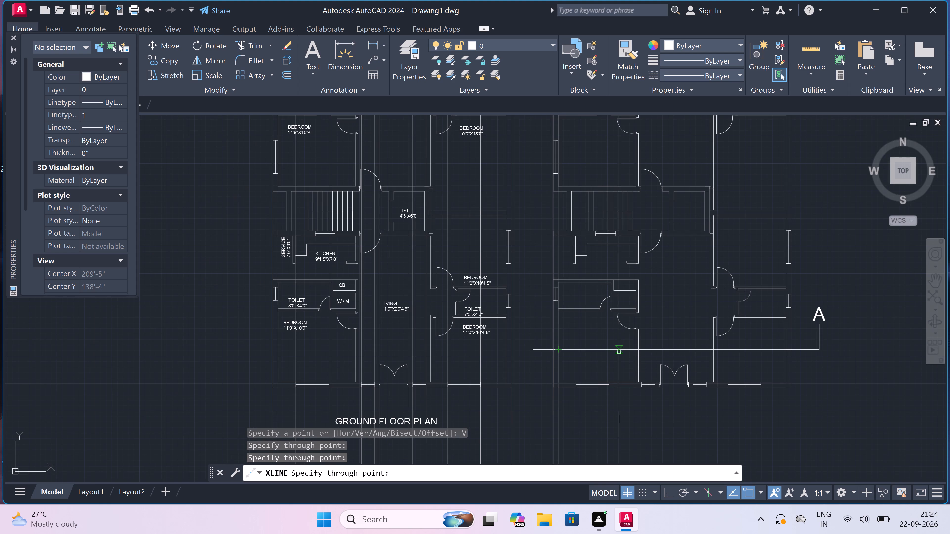
scroll(622, 352, "up", 3)
left_click(672, 340)
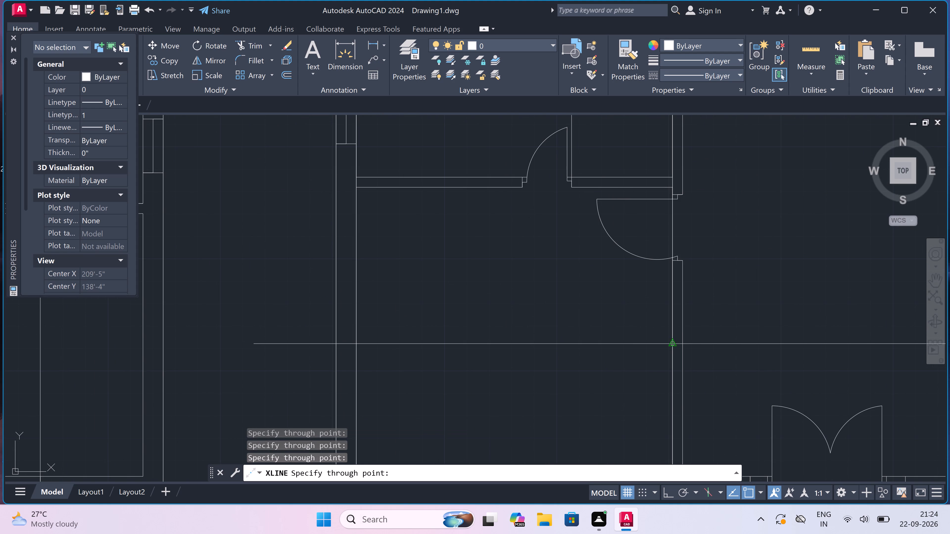
left_click(682, 341)
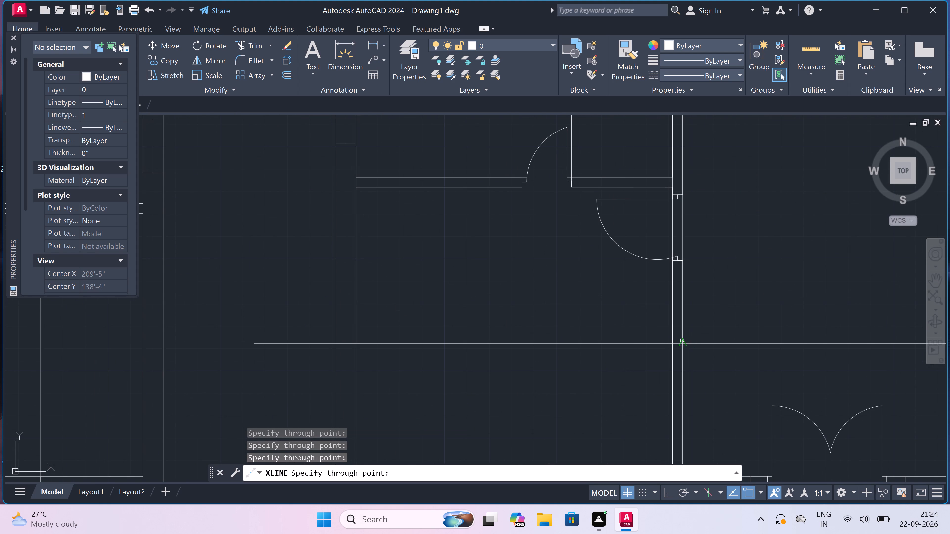
Add vertical construction lines where the section line crosses both faces of the front-right bedroom's inner wall and of the right outer wall.
scroll(566, 328, "down", 4)
scroll(667, 318, "up", 3)
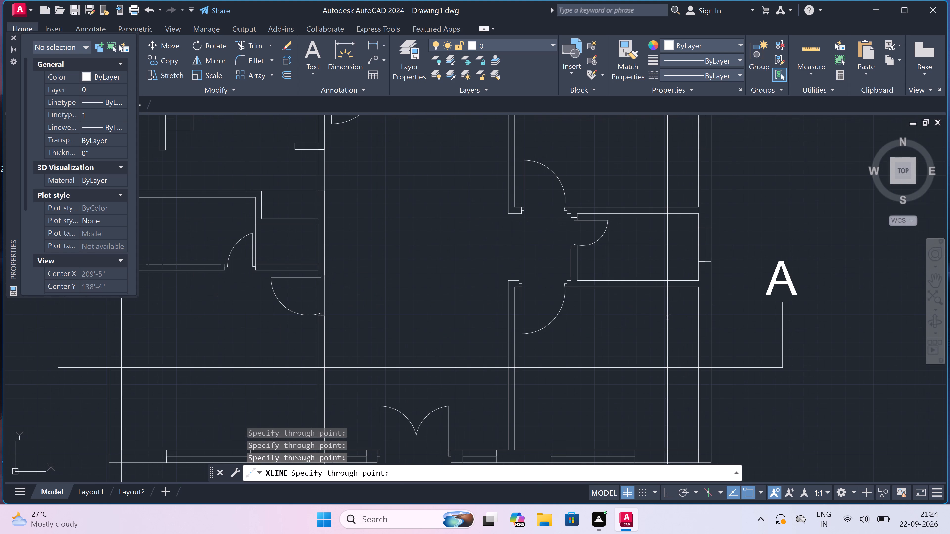
scroll(505, 364, "up", 2)
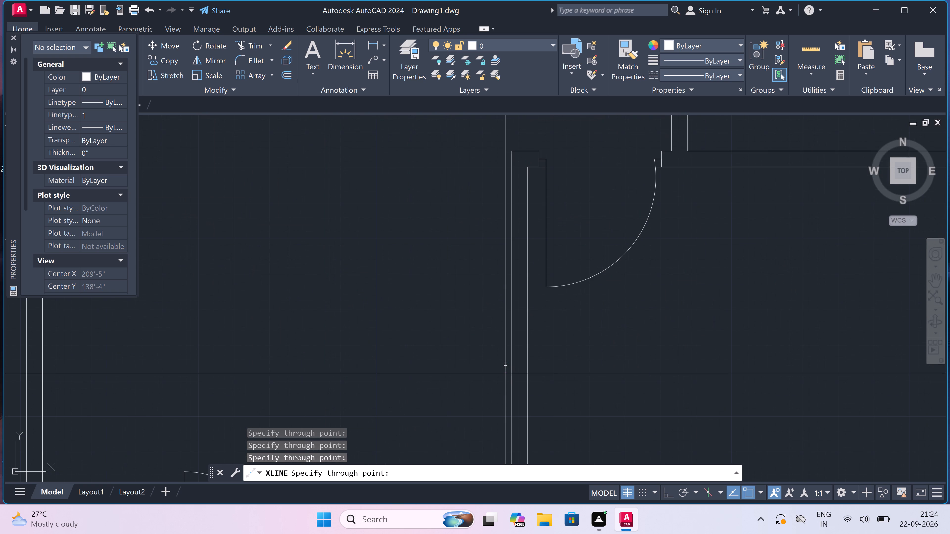
left_click(515, 373)
left_click(531, 371)
scroll(528, 363, "down", 4)
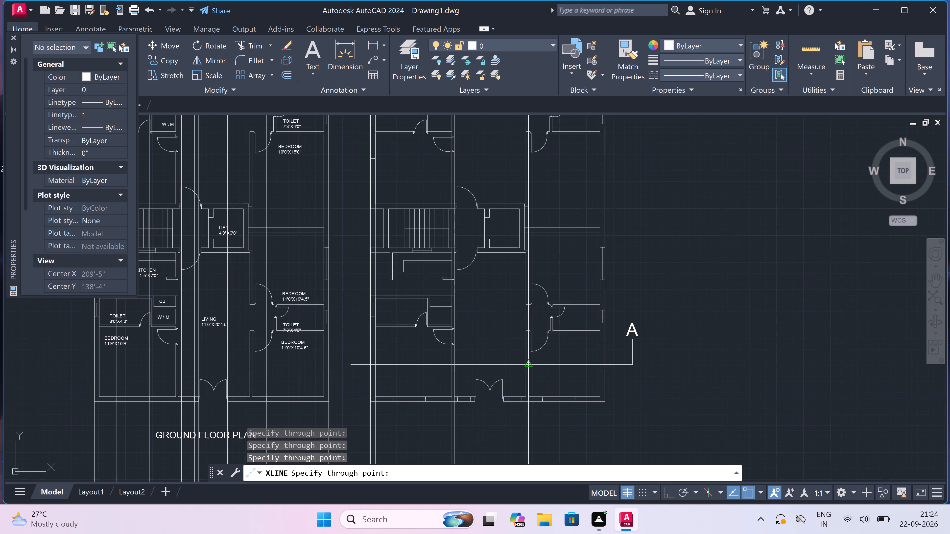
scroll(594, 357, "up", 3)
scroll(595, 357, "down", 1)
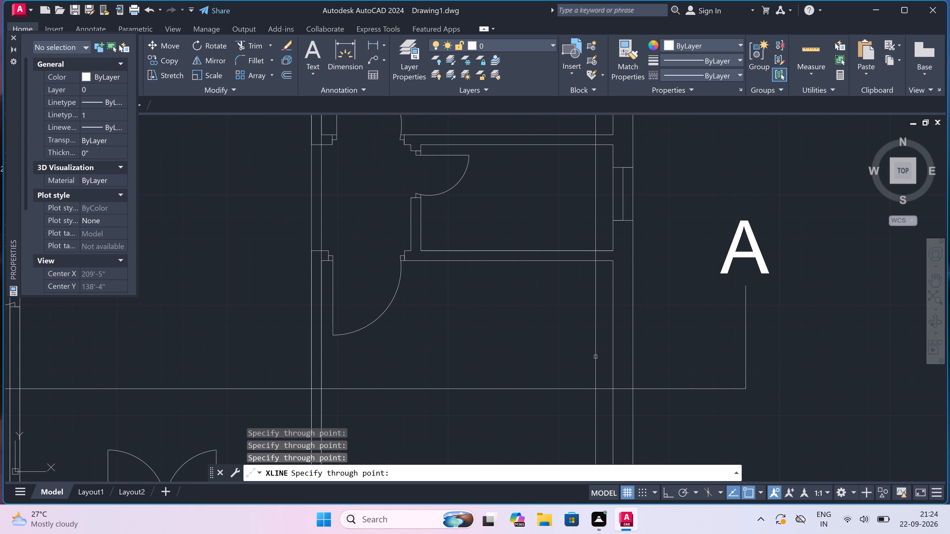
scroll(595, 357, "down", 1)
scroll(601, 373, "up", 3)
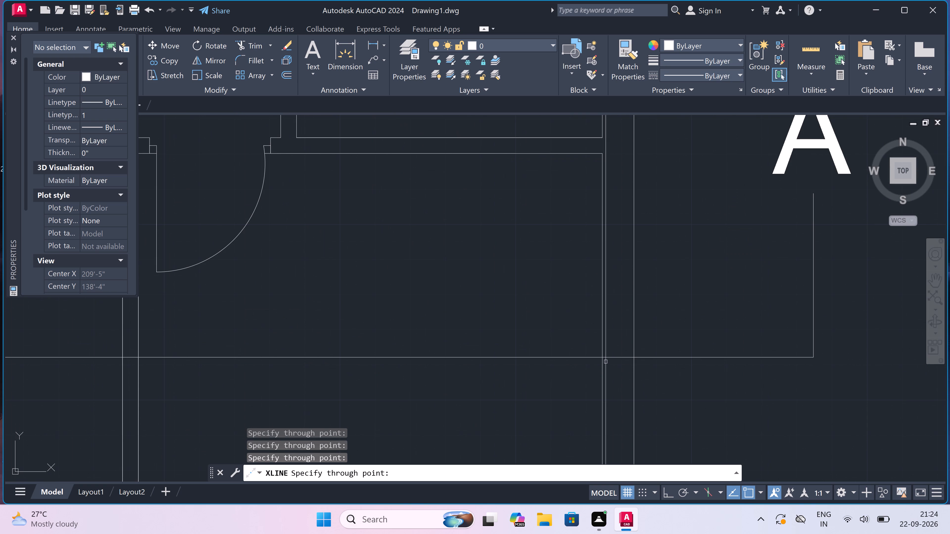
left_click(606, 358)
left_click(634, 355)
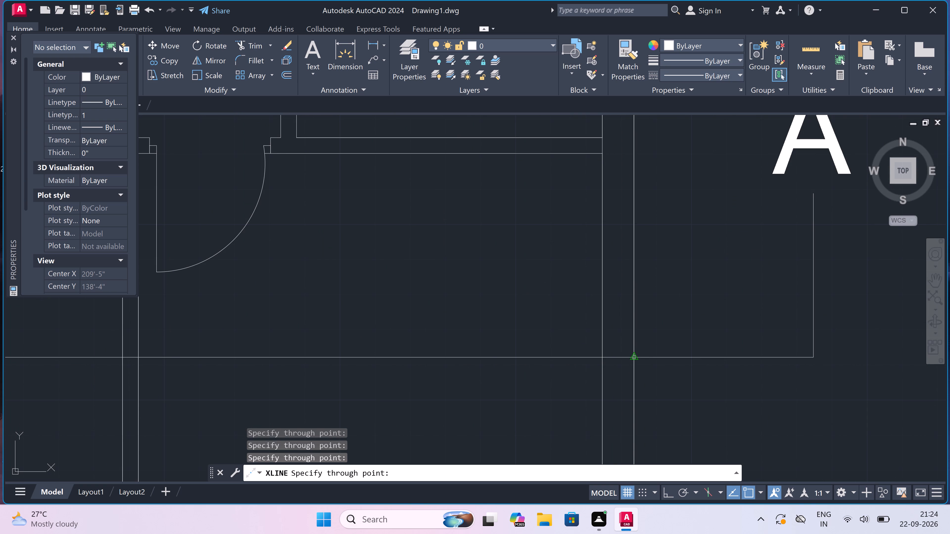
Add vertical construction lines through both edges of the door opening between the stair lobby and the front living area on the unlabelled copy.
scroll(608, 338, "down", 7)
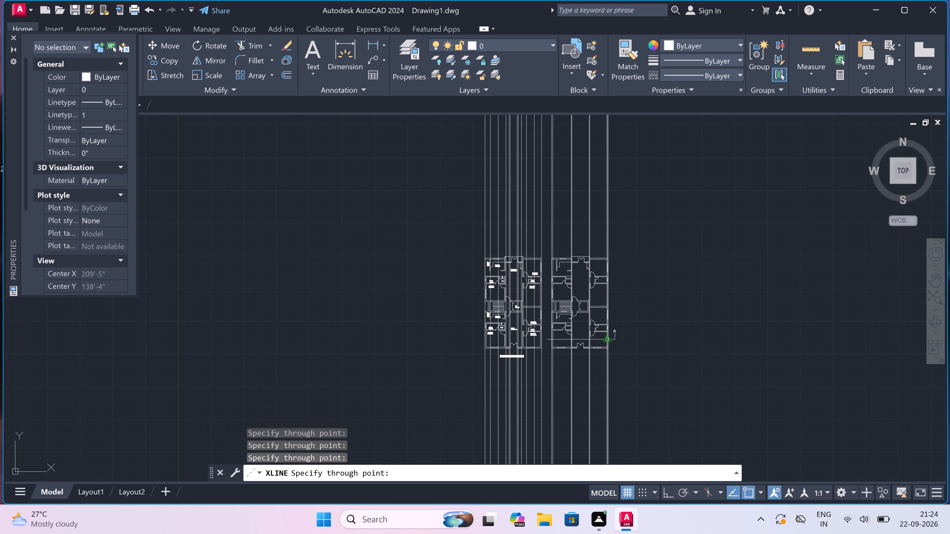
scroll(571, 325, "up", 3)
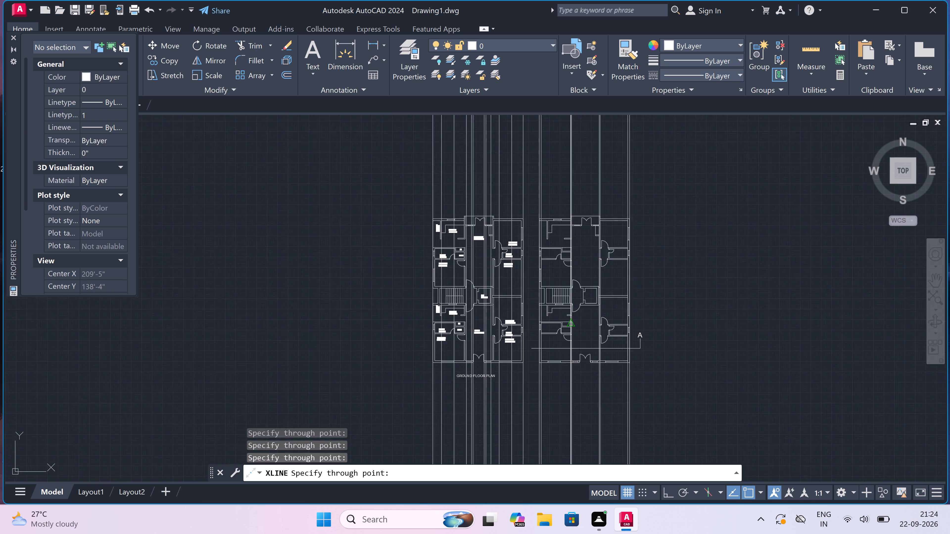
scroll(574, 322, "up", 2)
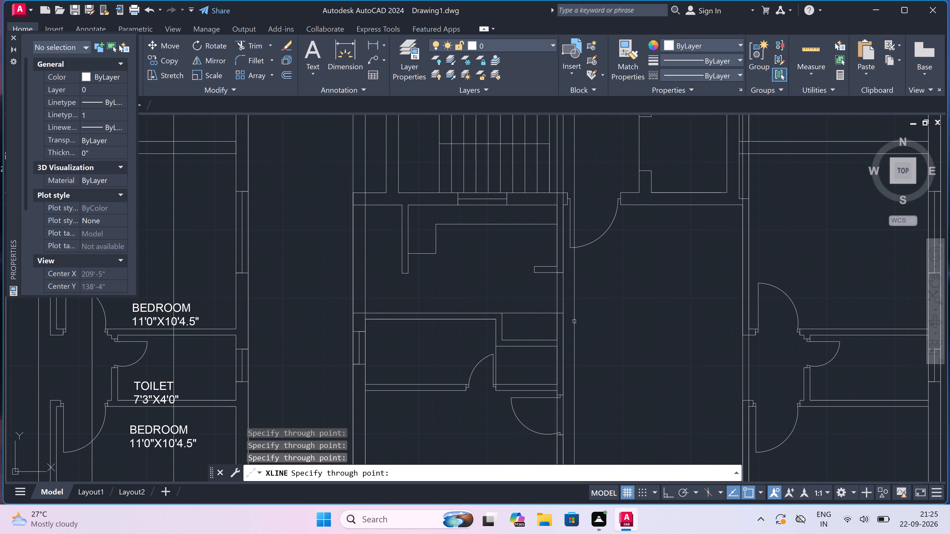
scroll(566, 189, "up", 3)
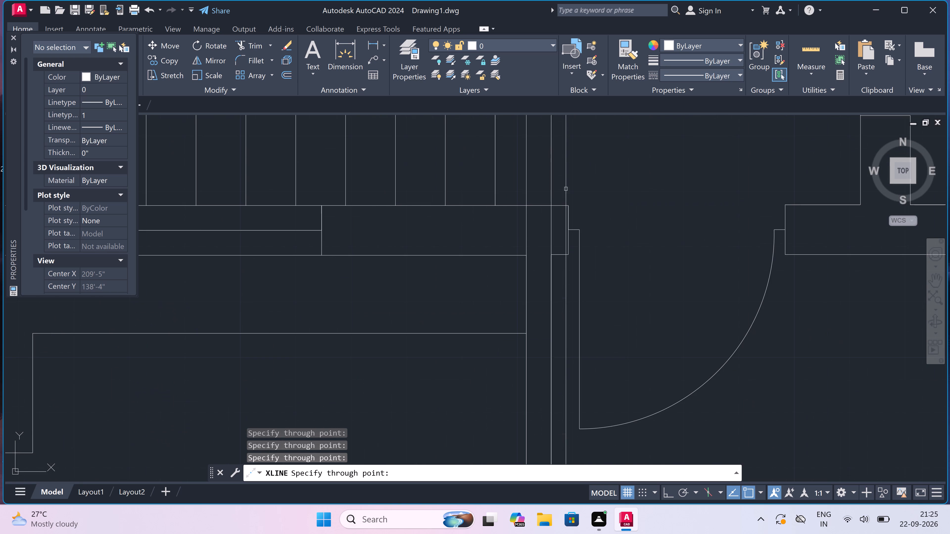
left_click(571, 200)
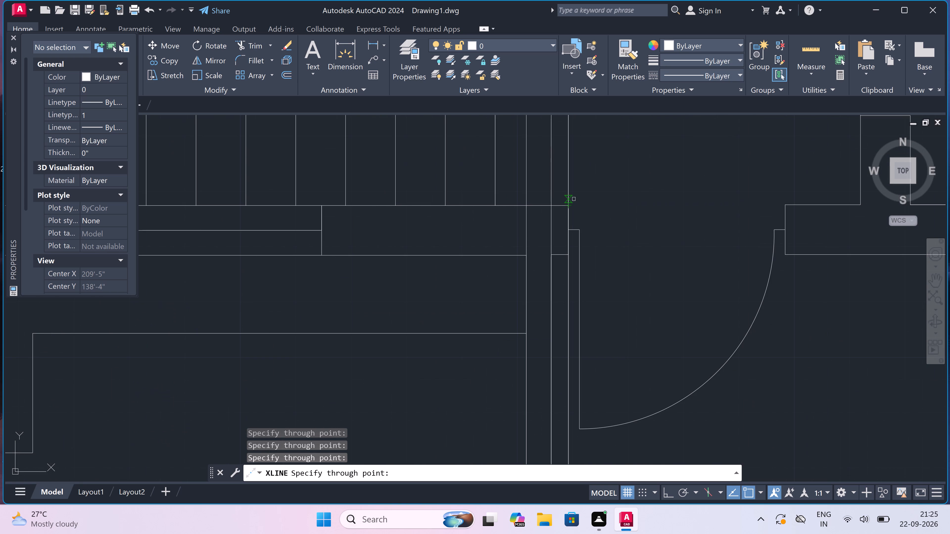
left_click(782, 203)
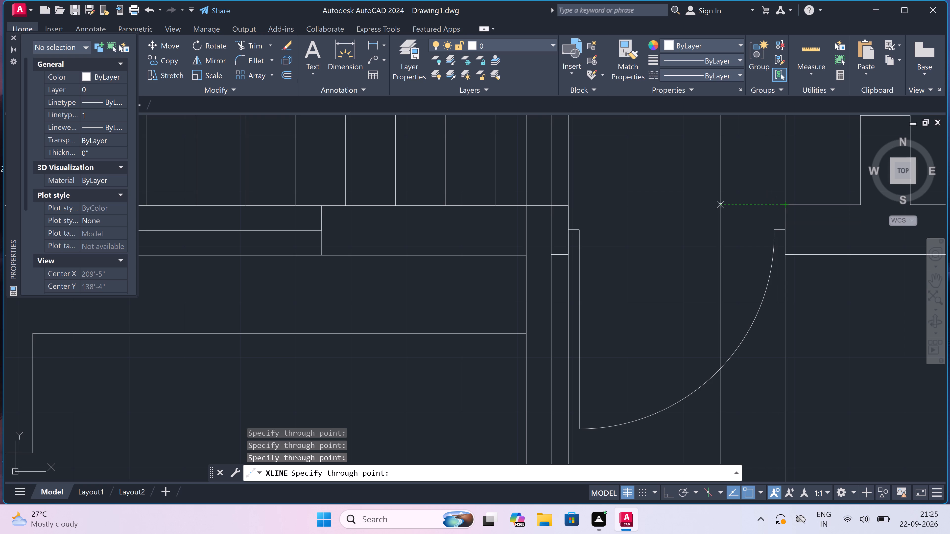
scroll(631, 221, "down", 5)
scroll(631, 219, "up", 2)
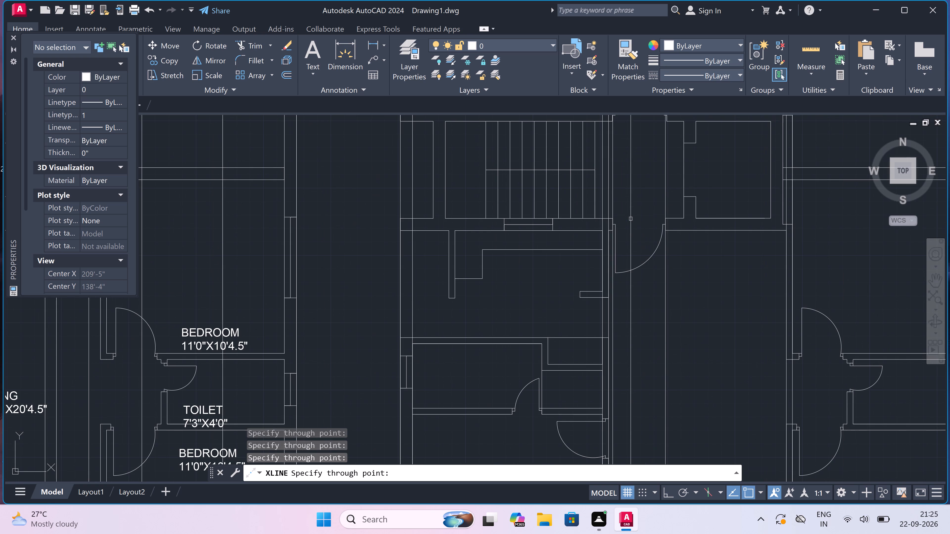
key("Escape")
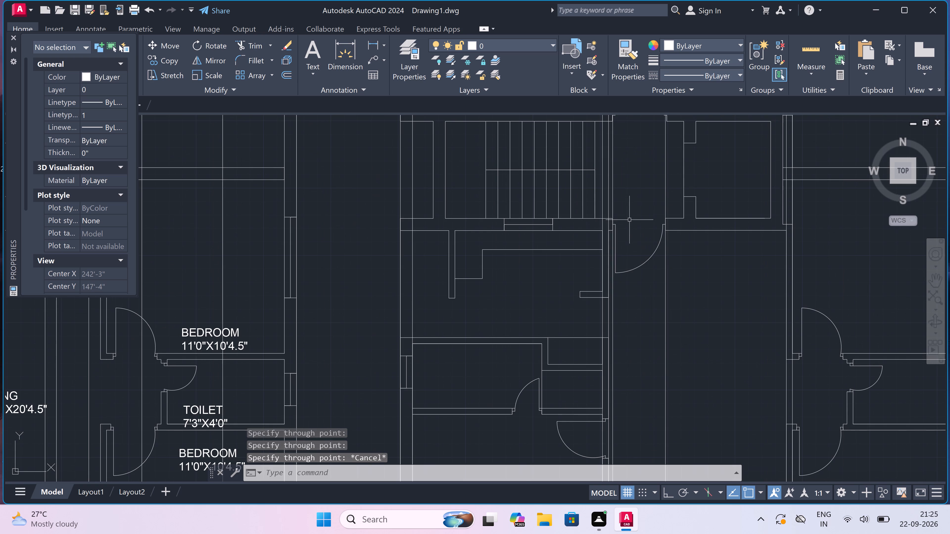
Draw a horizontal construction line with Ortho on, crossing the vertical projection lines just above both plans.
scroll(600, 249, "down", 8)
scroll(583, 203, "up", 3)
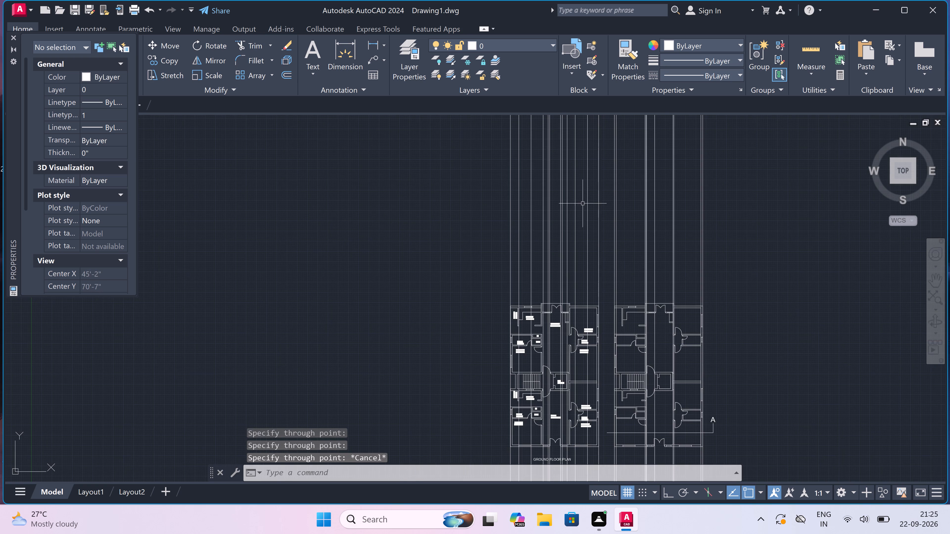
key("x")
key("l")
key("space")
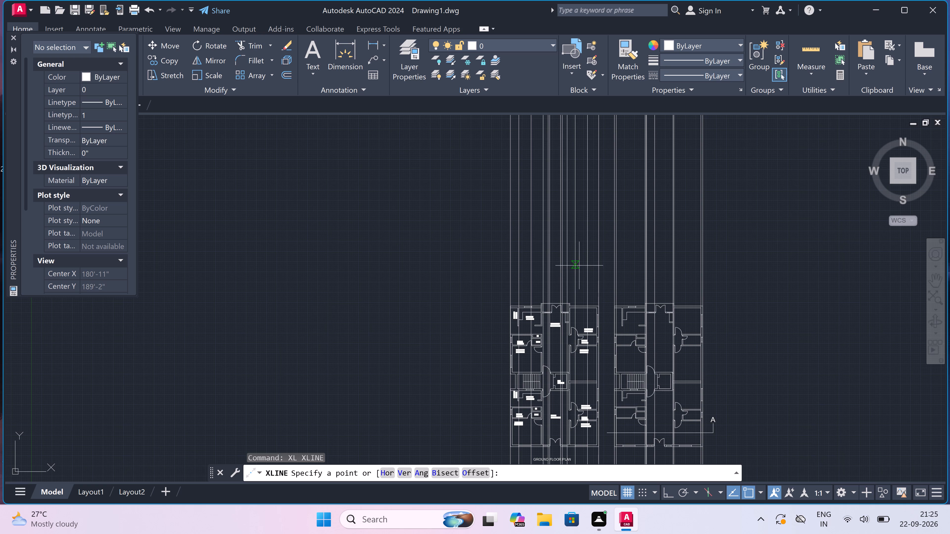
left_click(463, 285)
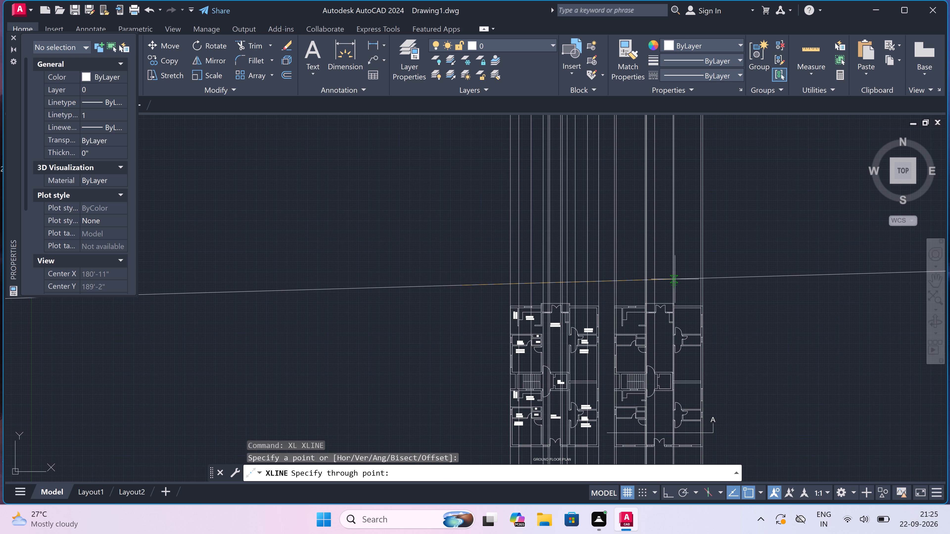
key("F8")
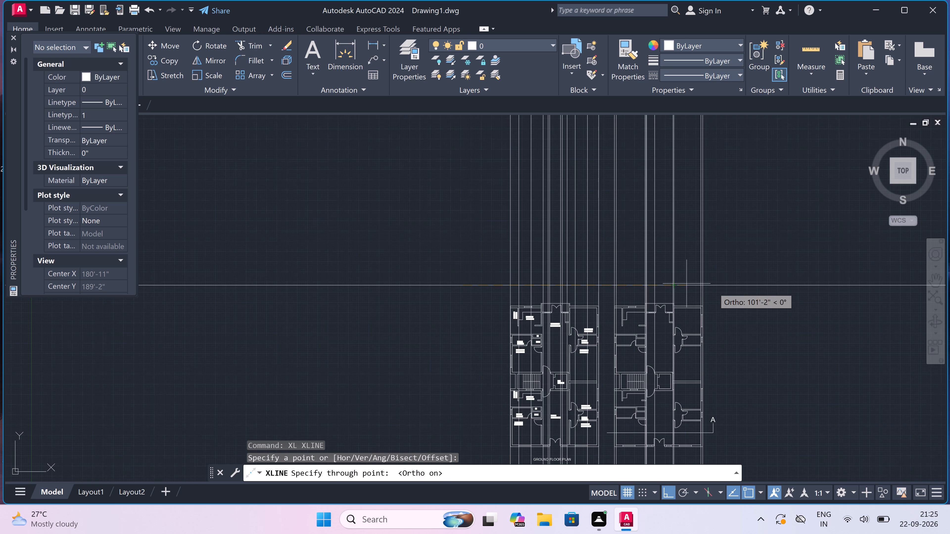
left_click(730, 299)
key("Escape")
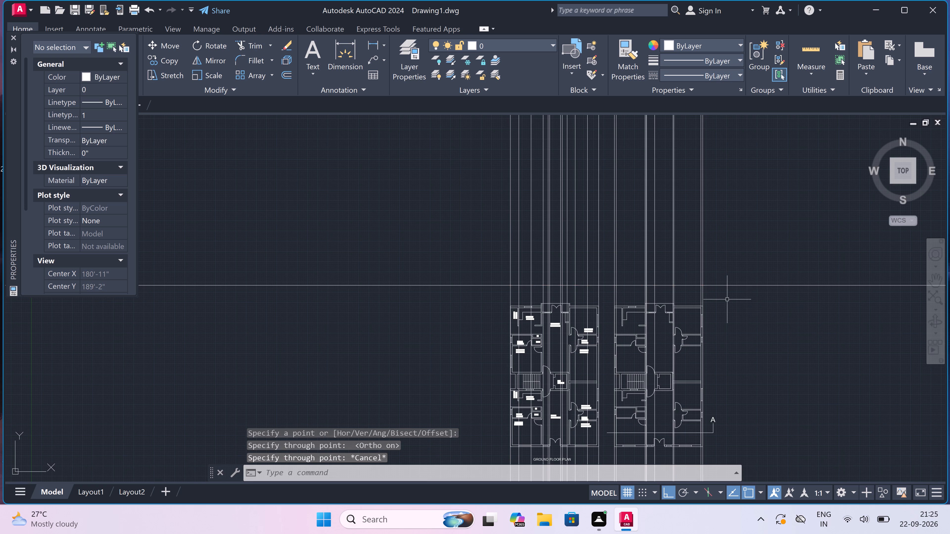
Offset the horizontal construction line above the plans upward by 1'6".
scroll(725, 294, "down", 2)
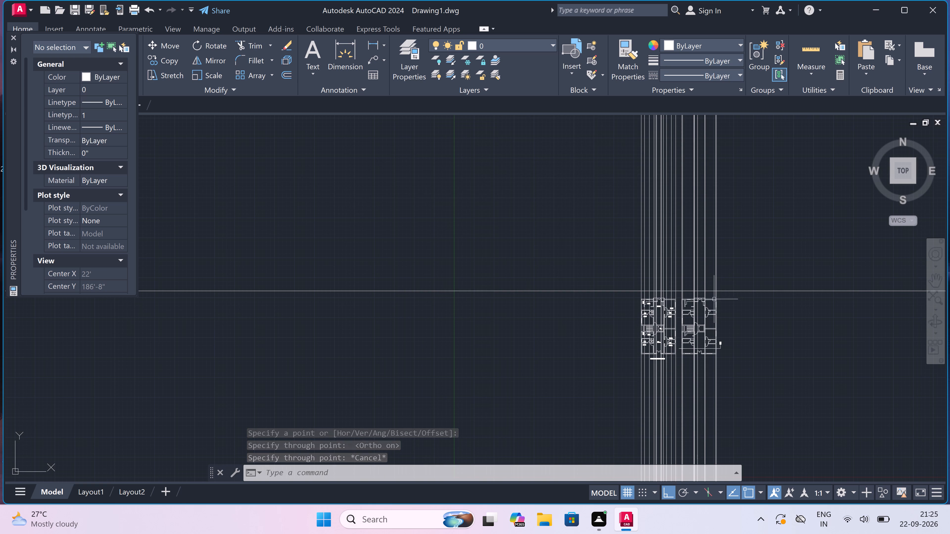
scroll(707, 290, "up", 3)
scroll(608, 294, "up", 1)
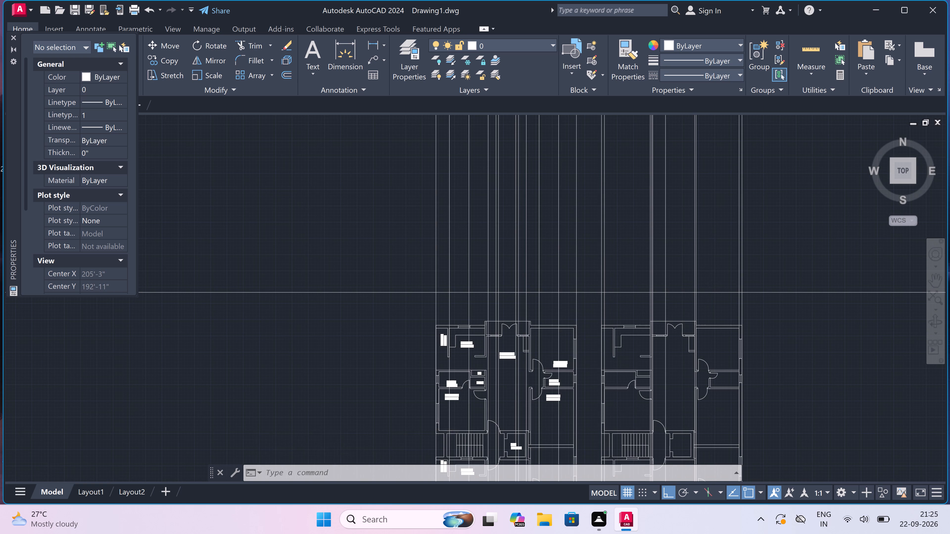
scroll(608, 294, "up", 1)
key("o")
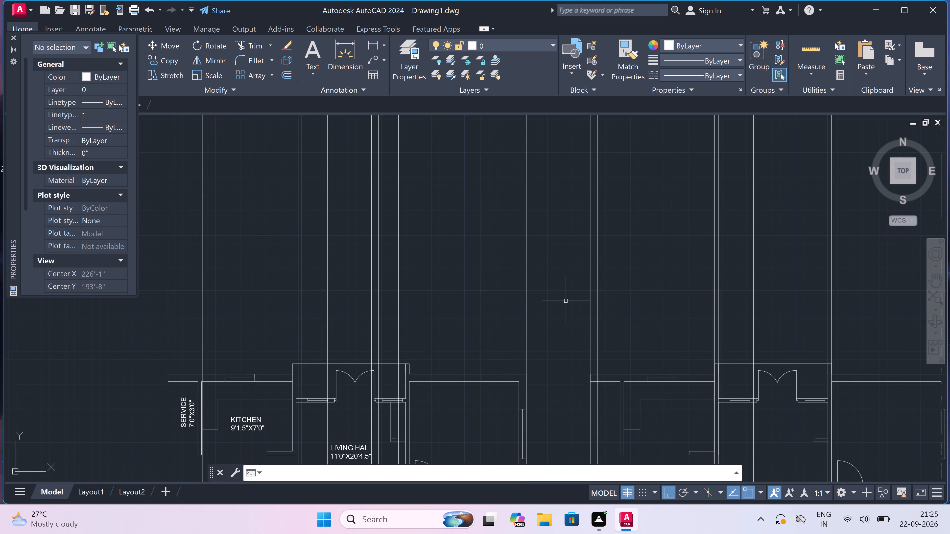
key("space")
left_click(559, 292)
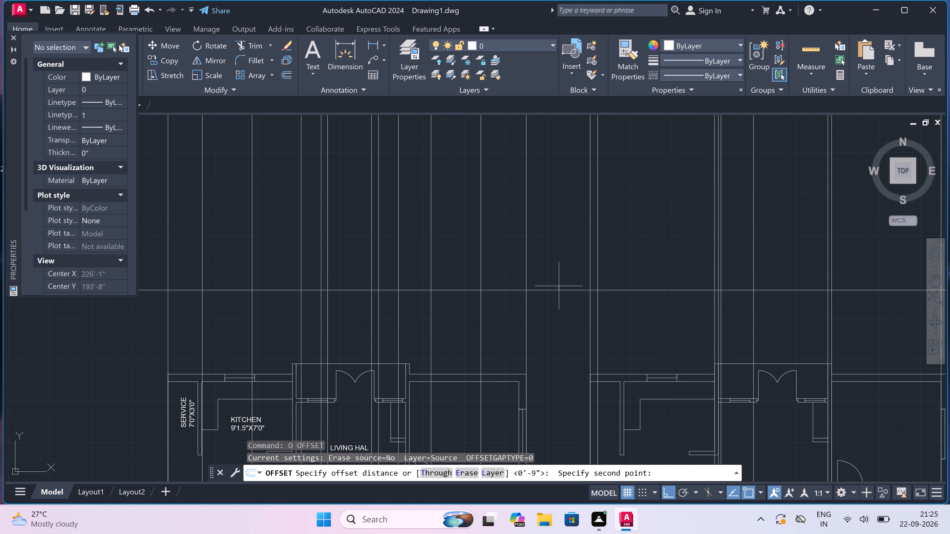
key("1")
key("apostrophe")
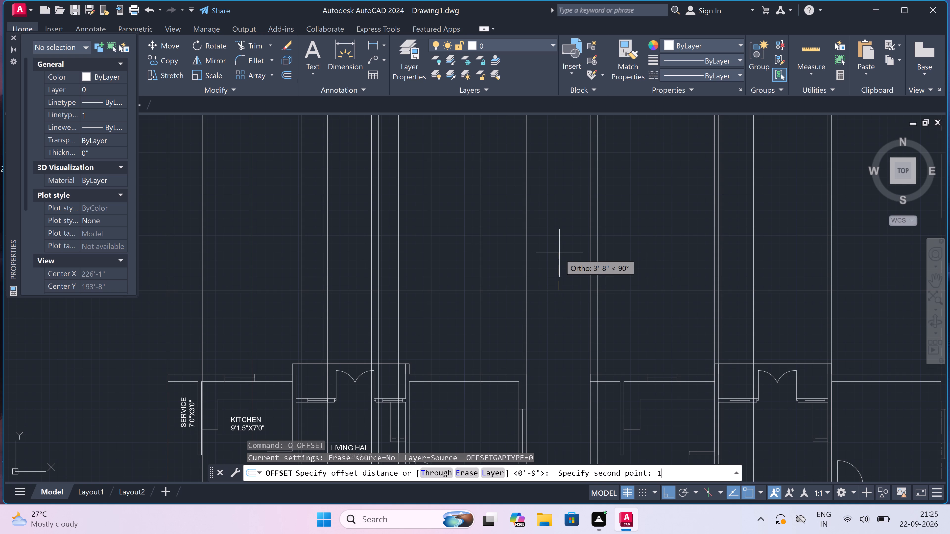
key("6")
key("shift+quotedbl")
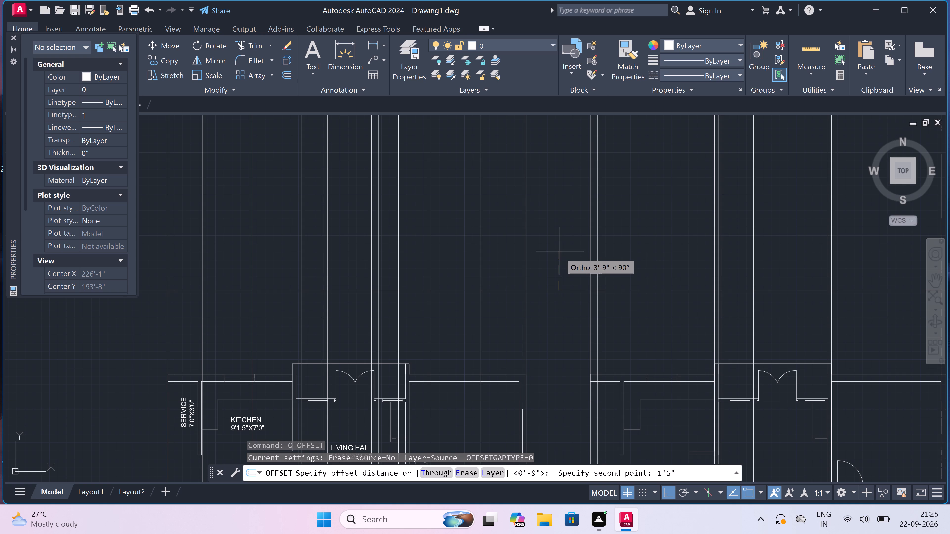
key("space")
left_click(559, 289)
left_click(557, 267)
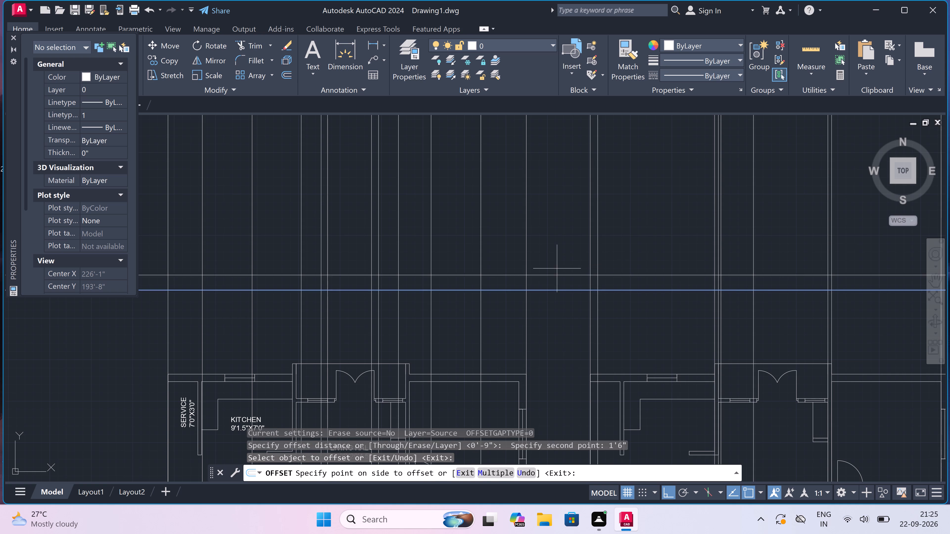
key("Escape")
Offset the uppermost horizontal construction line upward by 3'.
key("space")
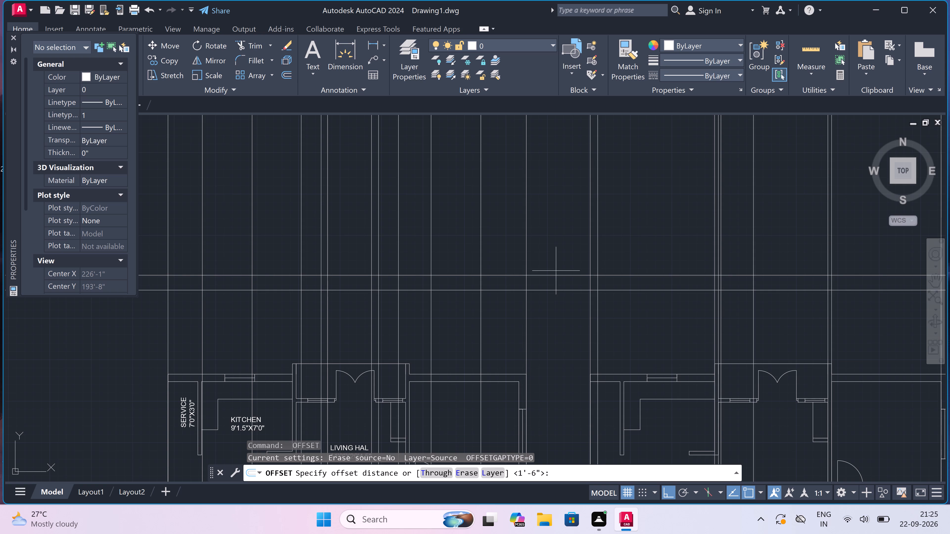
left_click(556, 274)
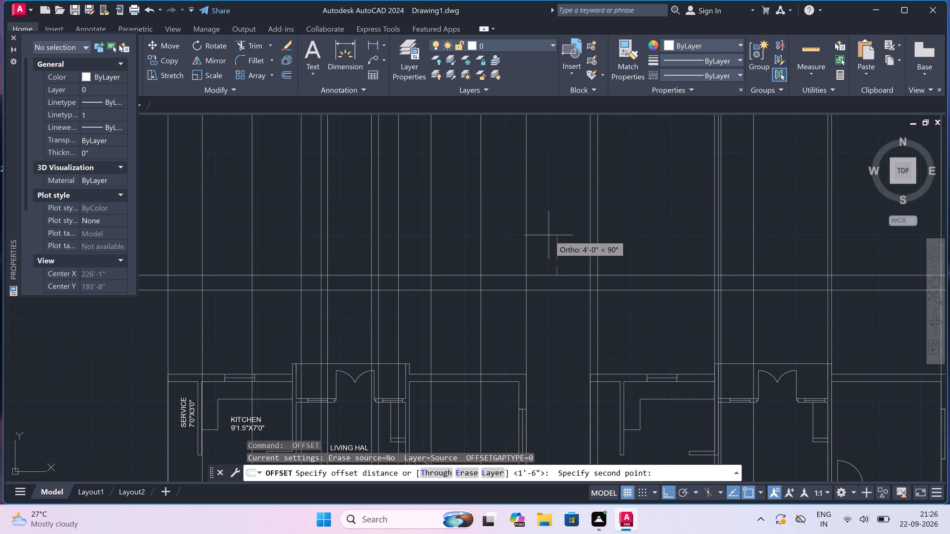
key("3")
type("'")
key("space")
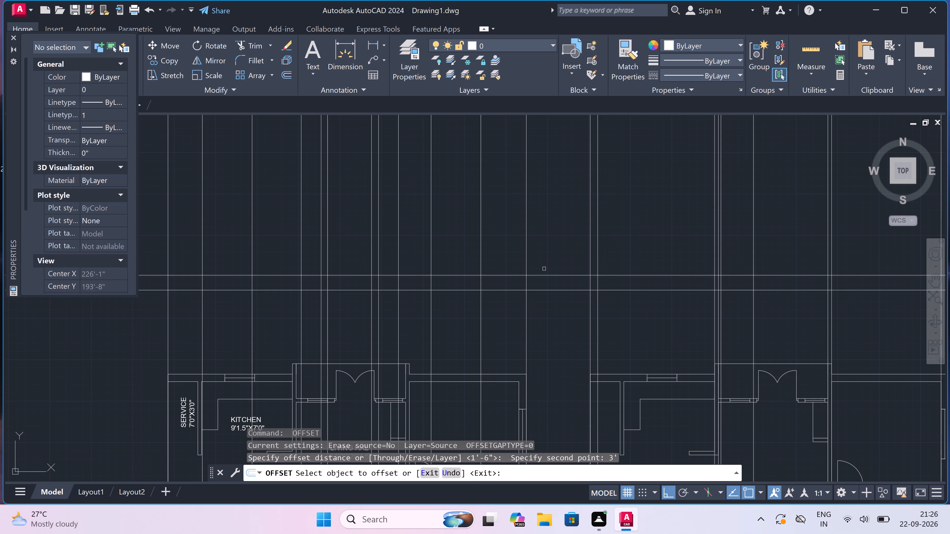
left_click(544, 276)
left_click(545, 258)
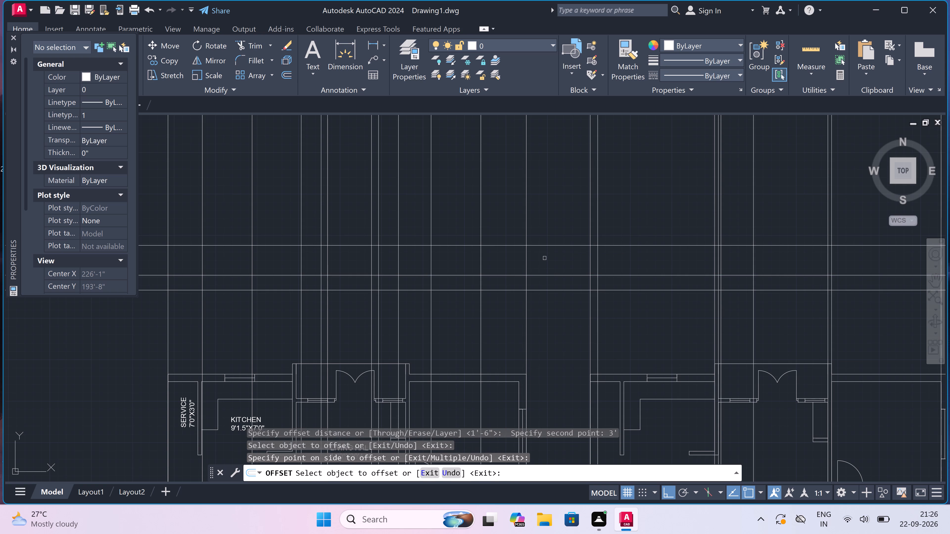
key("Escape")
Offset the new uppermost horizontal construction line upward by 4'.
key("space")
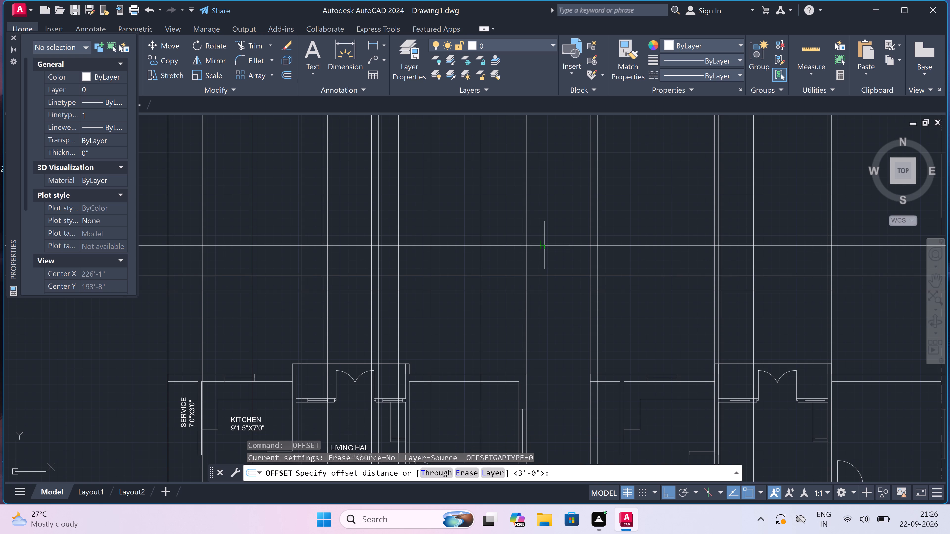
left_click(545, 247)
type("4'")
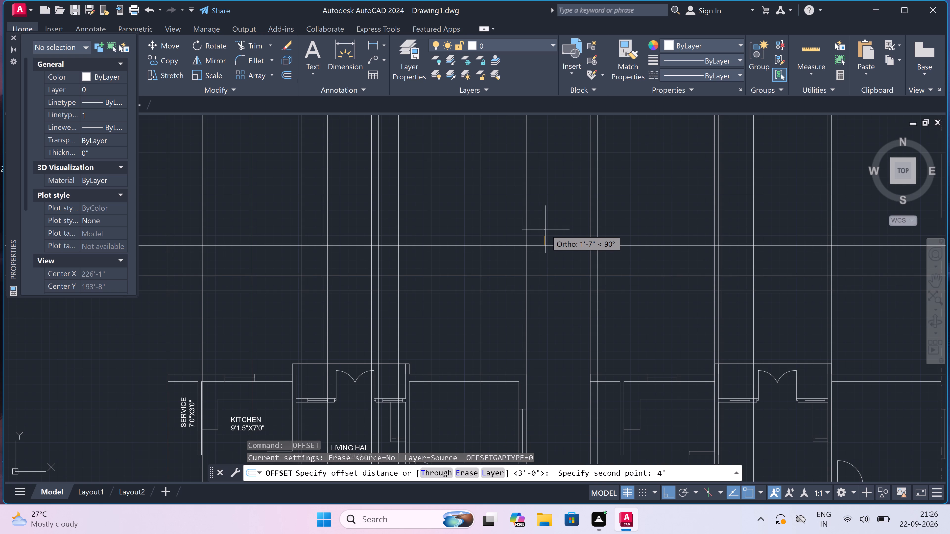
key("space")
left_click_drag(546, 245, 542, 222)
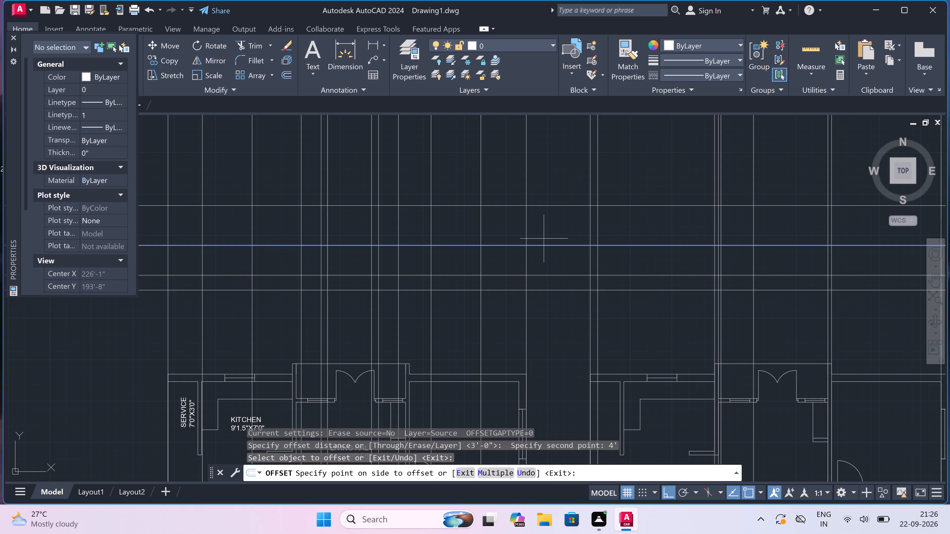
left_click(544, 199)
scroll(544, 199, "down", 3)
scroll(546, 191, "up", 3)
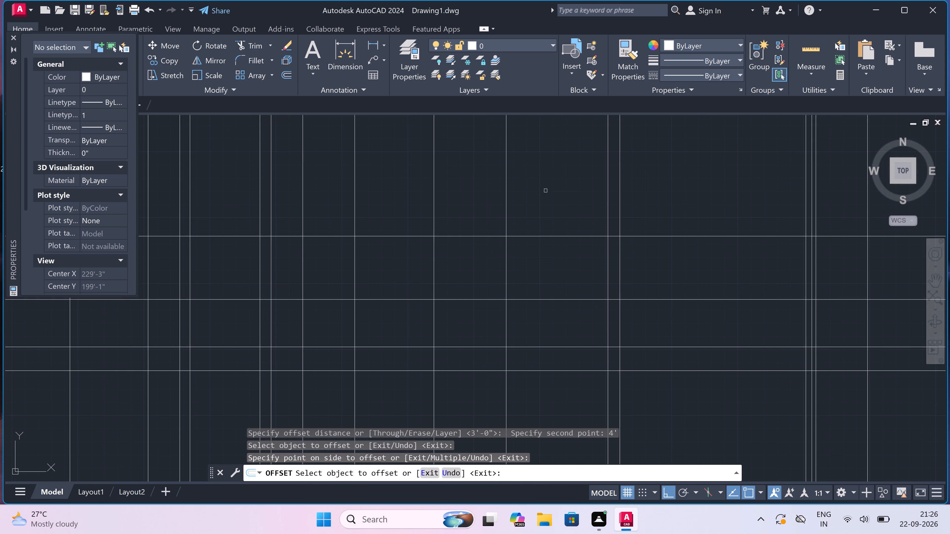
scroll(546, 190, "down", 1)
key("Escape")
Offset the line at the top of the horizontal set upward by another 3'.
key("space")
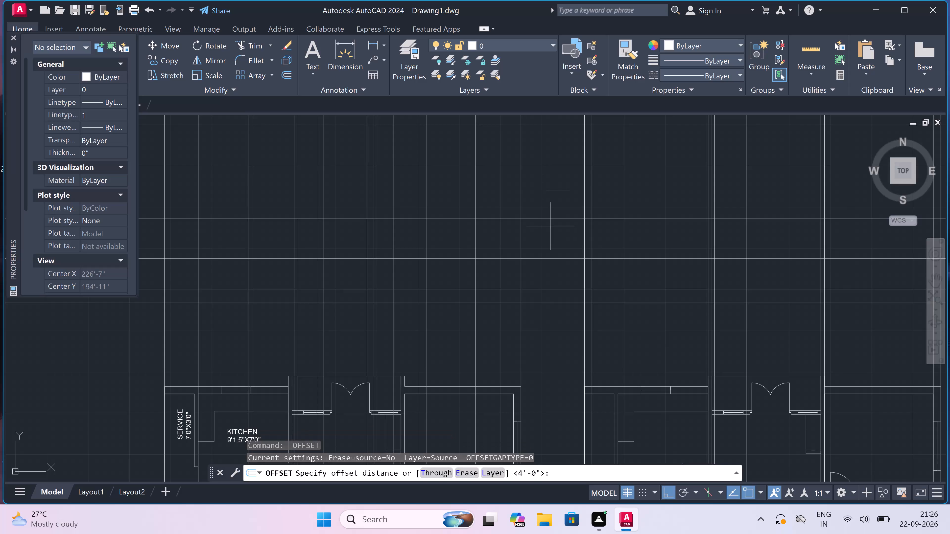
left_click(548, 219)
key("3")
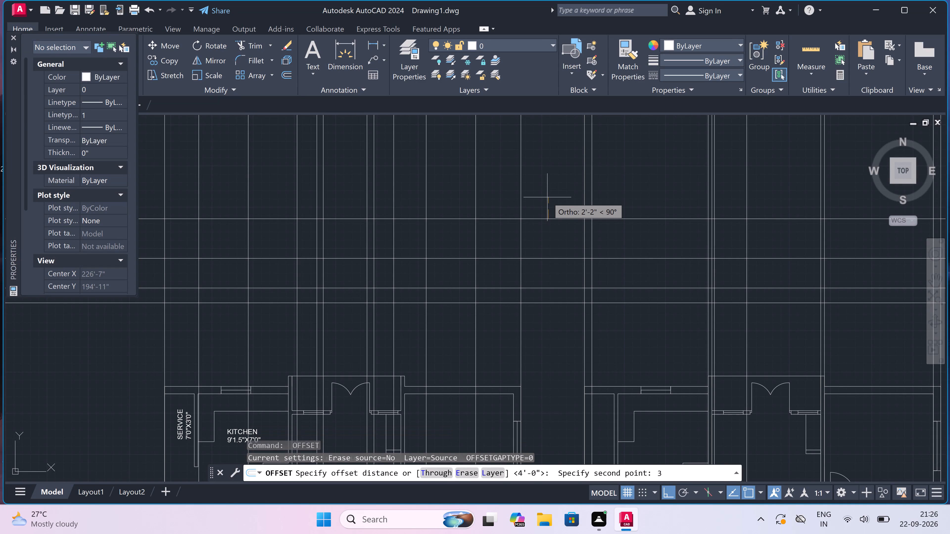
key("apostrophe")
key("space")
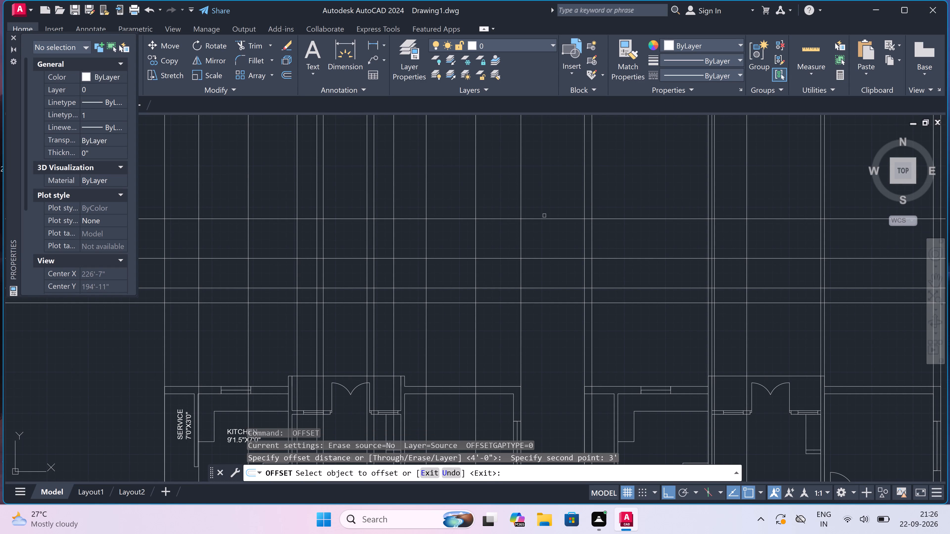
left_click_drag(544, 219, 544, 216)
left_click(543, 192)
scroll(543, 192, "down", 4)
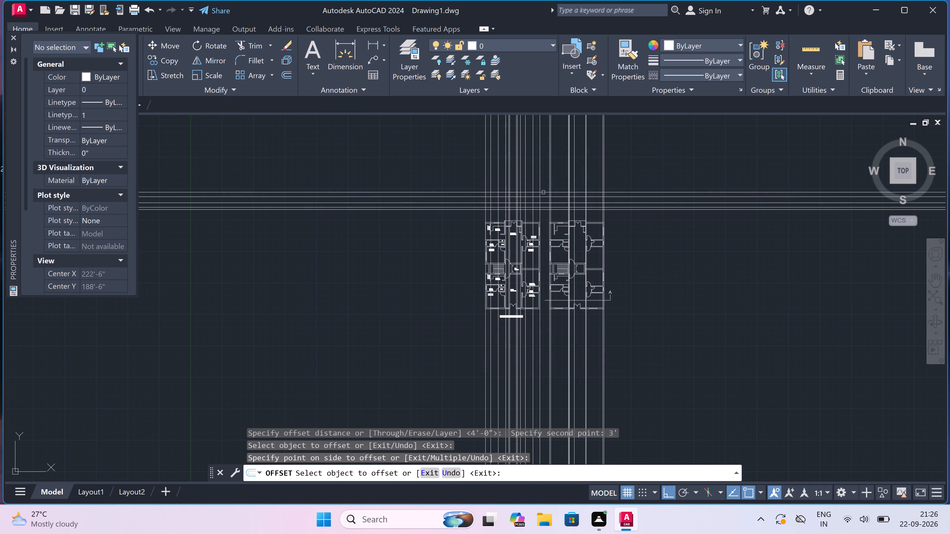
scroll(543, 181, "up", 4)
key("Escape")
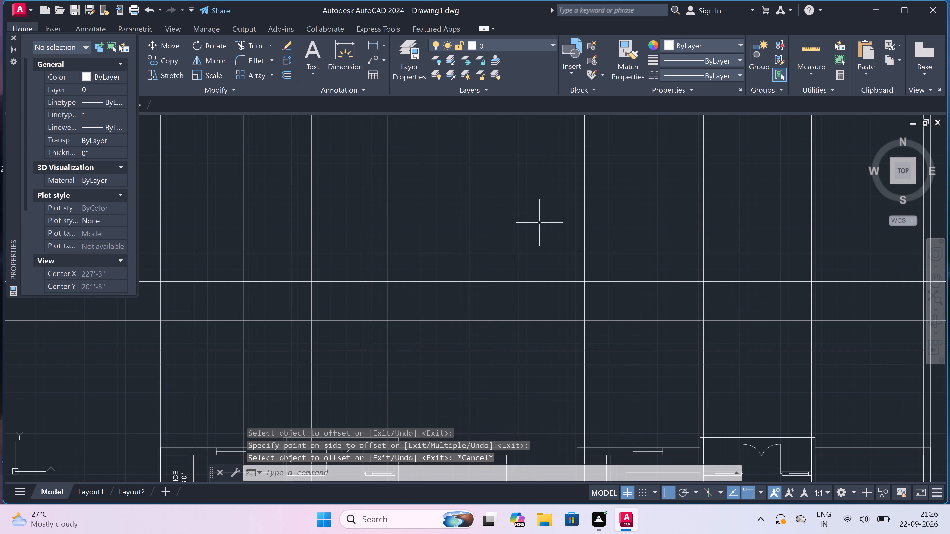
Offset the topmost horizontal construction line upward by 6" to form a thin band.
key("space")
left_click(539, 250)
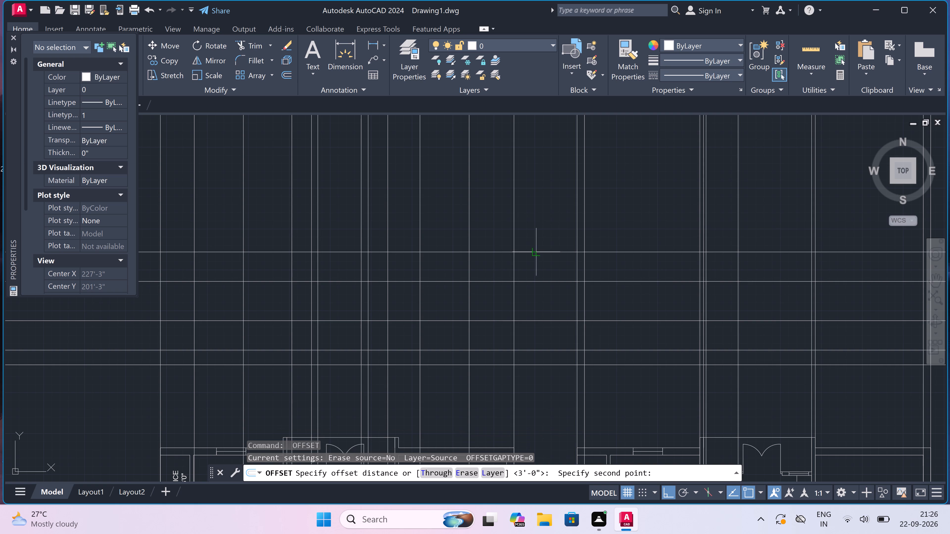
key("6")
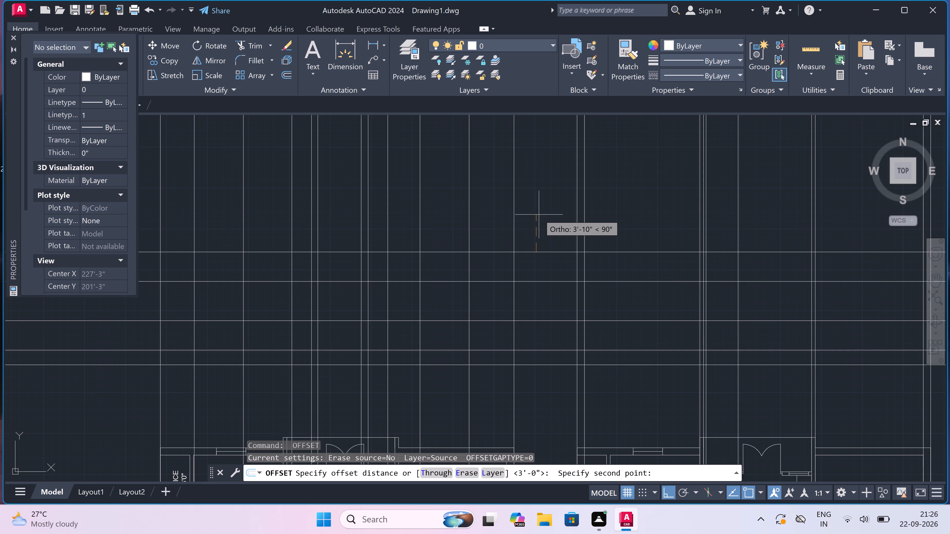
key("shift+quotedbl")
key("space")
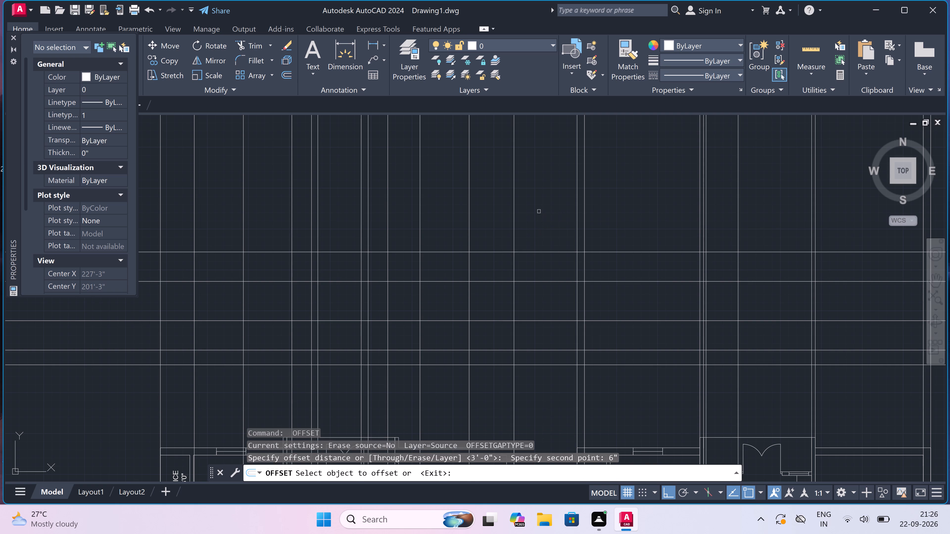
left_click(534, 252)
left_click(531, 233)
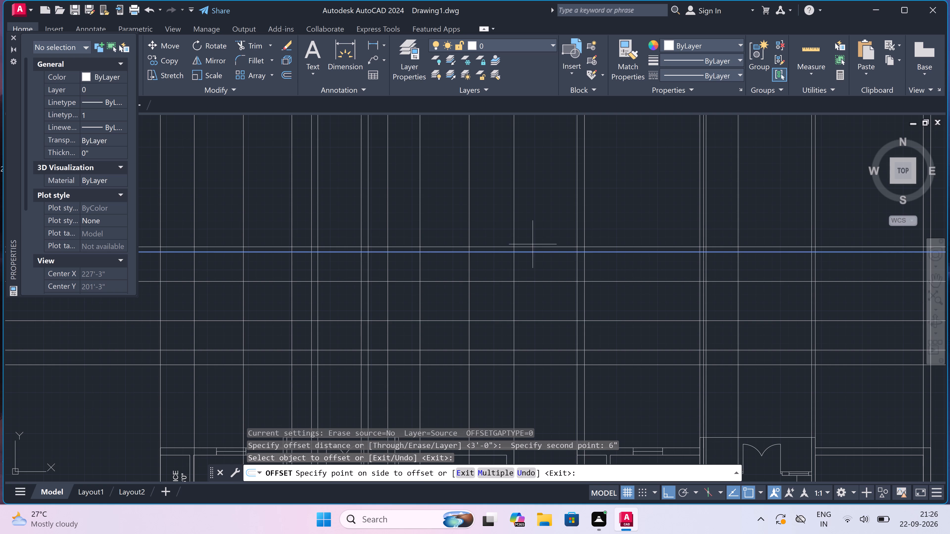
key("Escape")
Offset the uppermost horizontal construction line upward by 3'6".
key("space")
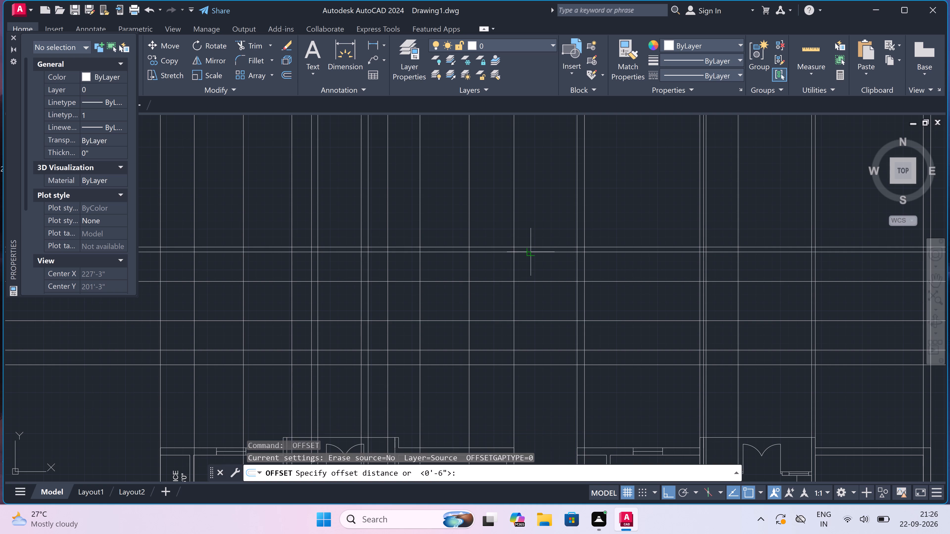
scroll(531, 249, "up", 1)
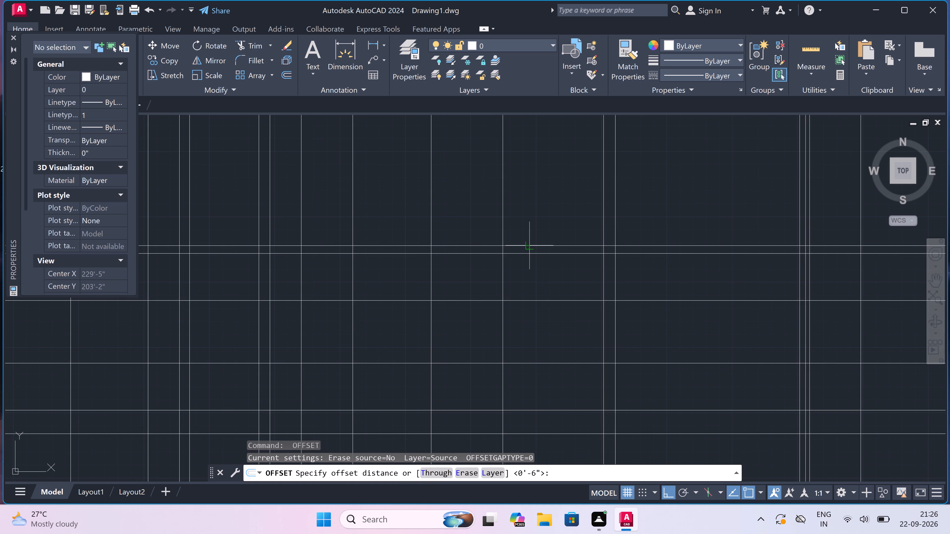
left_click(529, 244)
key("3")
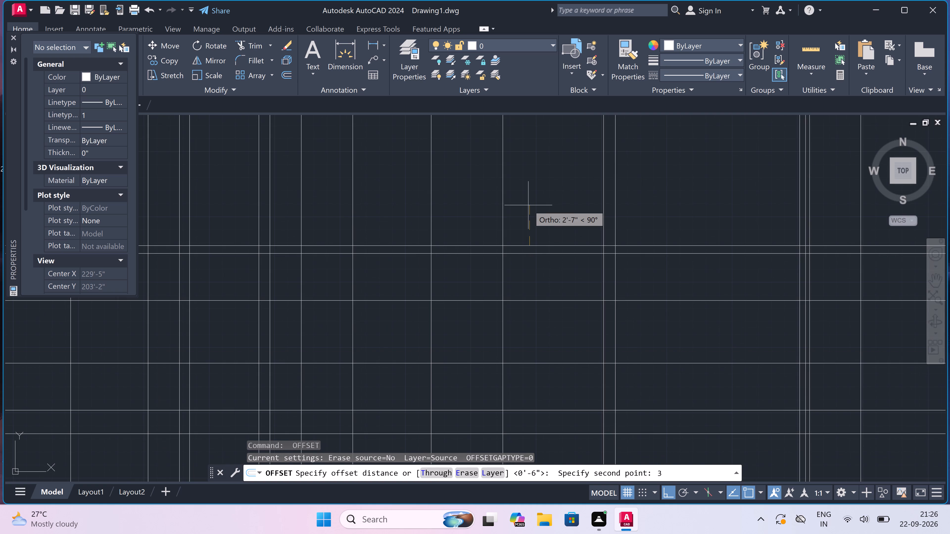
key("apostrophe")
key("6")
key("shift+quotedbl")
key("space")
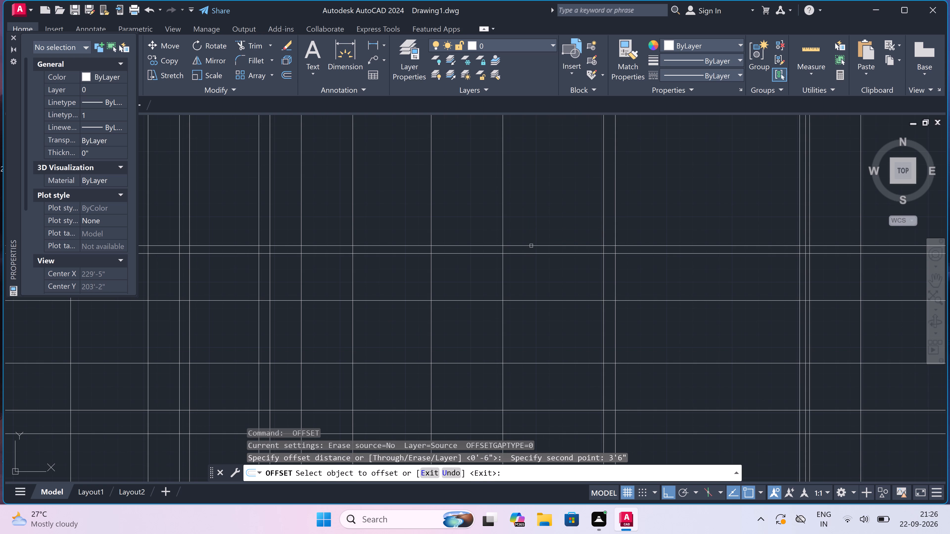
left_click_drag(531, 245, 532, 224)
left_click(533, 202)
scroll(533, 202, "down", 4)
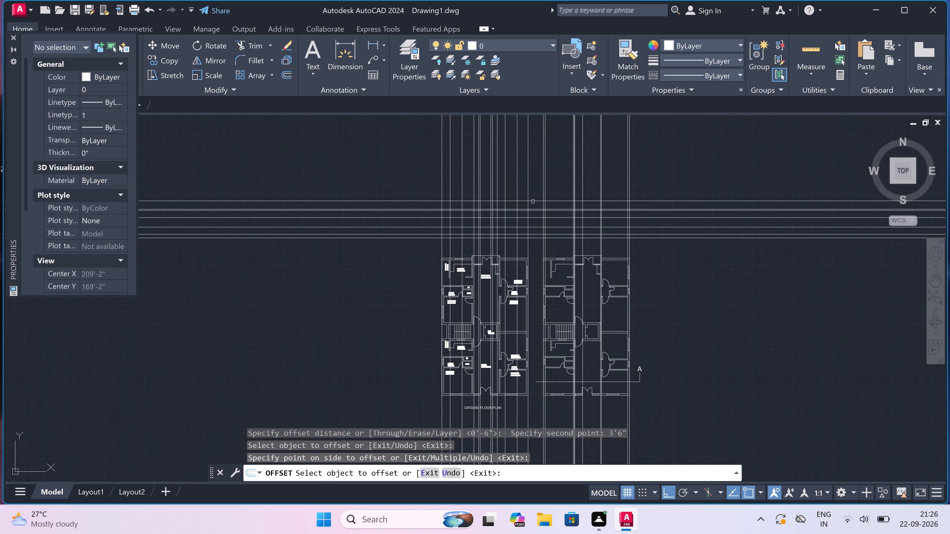
scroll(532, 188, "up", 2)
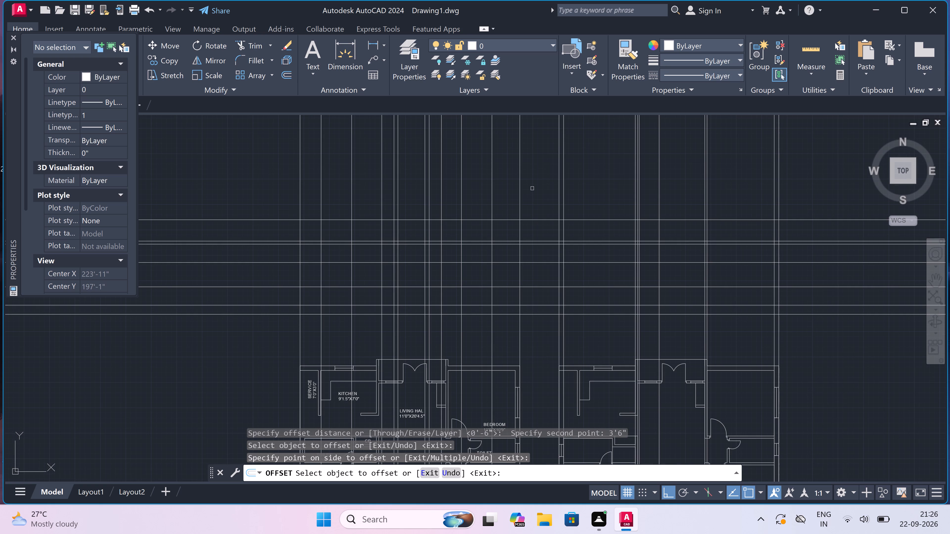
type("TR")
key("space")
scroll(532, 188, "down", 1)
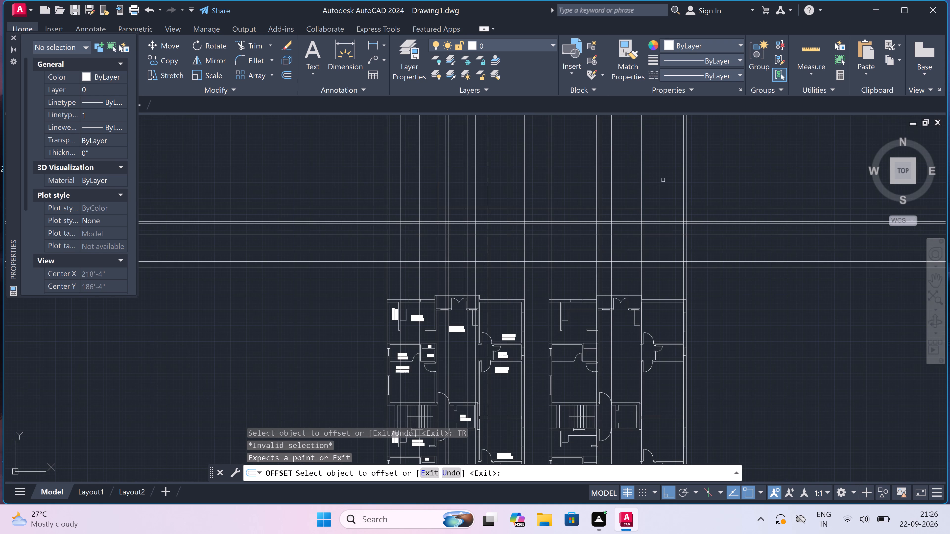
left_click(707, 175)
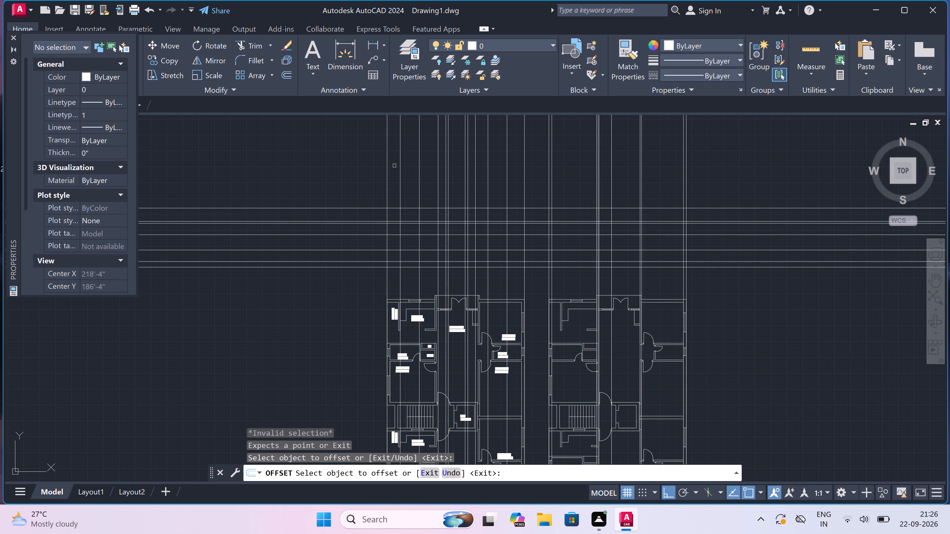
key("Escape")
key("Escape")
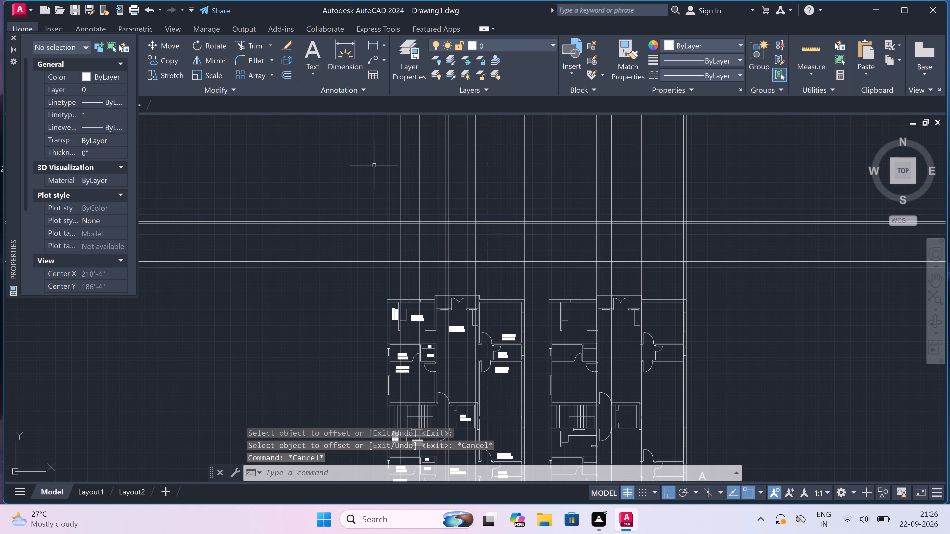
Trim the horizontal level lines extending left beyond the ground floor plan's leftmost vertical projection line.
type("TR")
key("space")
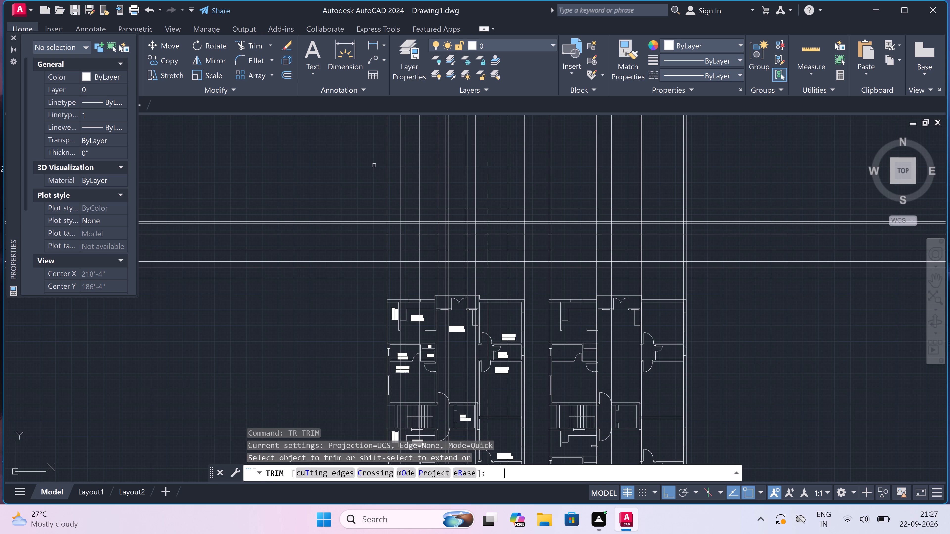
left_click(374, 166)
left_click(347, 285)
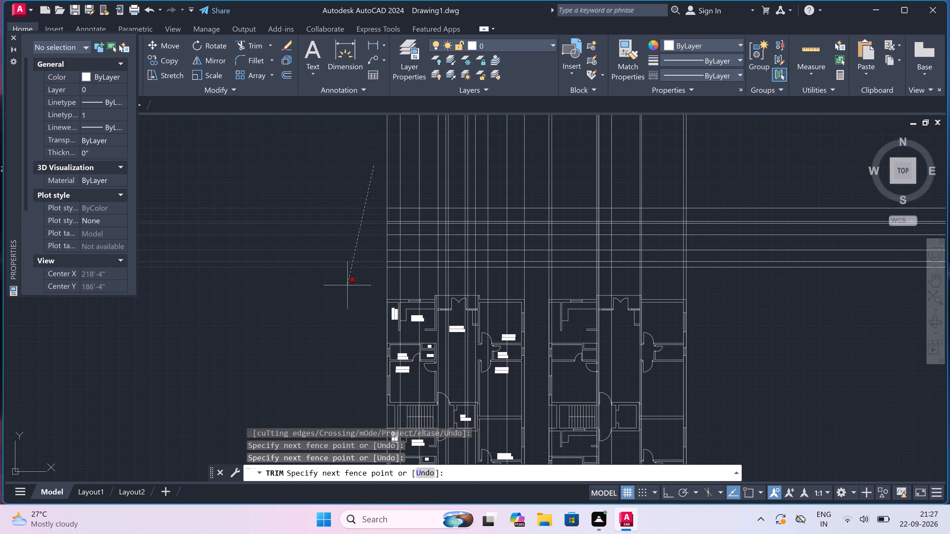
Trim all the vertical projection lines of both plans above the topmost horizontal level line.
left_click(348, 202)
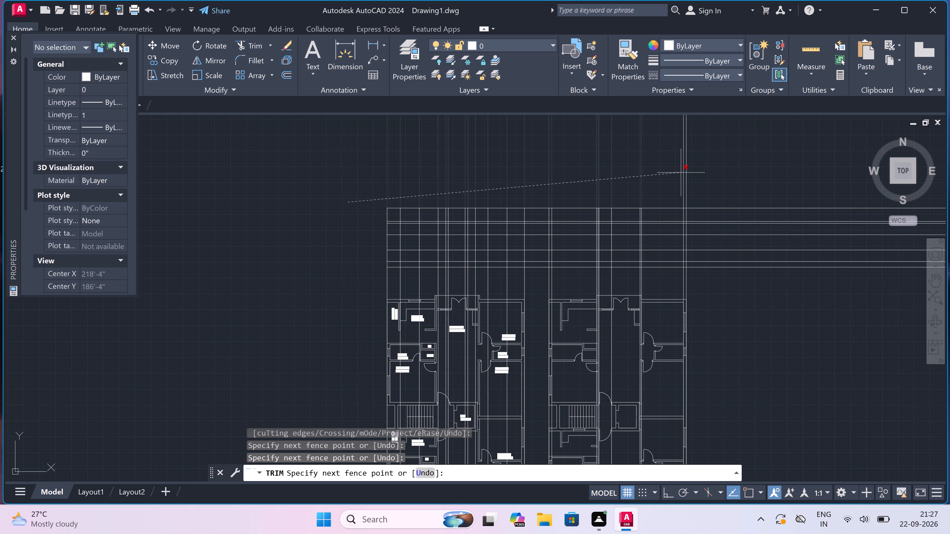
left_click(656, 161)
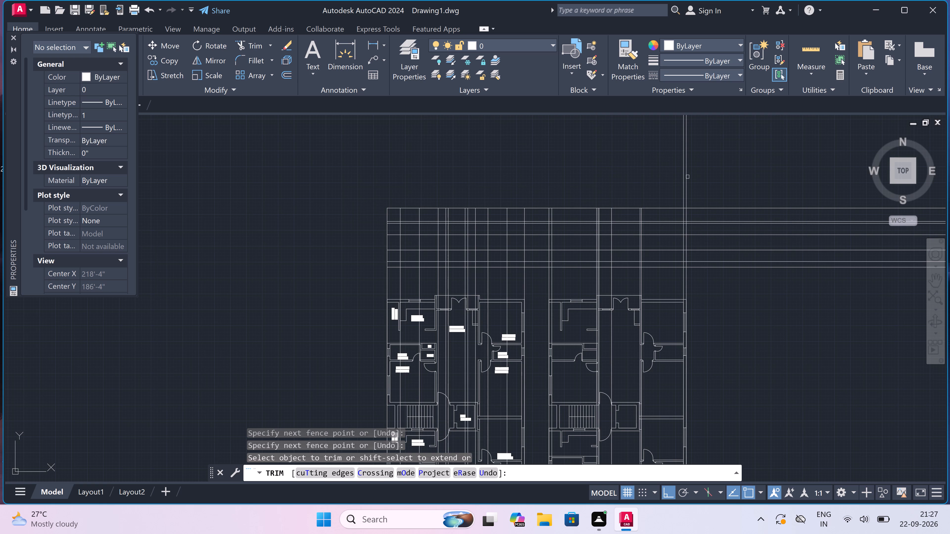
left_click(689, 176)
left_click(663, 173)
Trim the horizontal level lines beyond the second plan's rightmost vertical line and across the gap between the two plans.
left_click(693, 174)
left_click(712, 273)
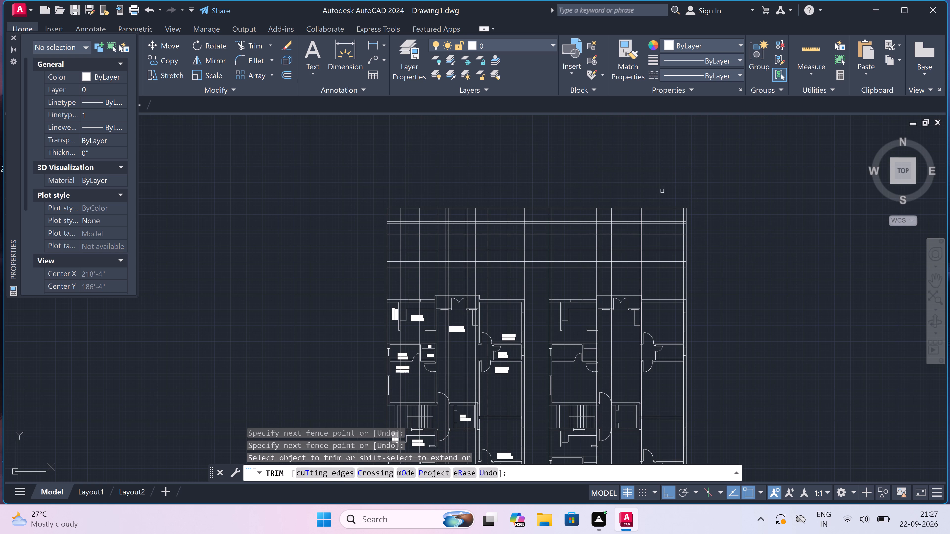
left_click(535, 283)
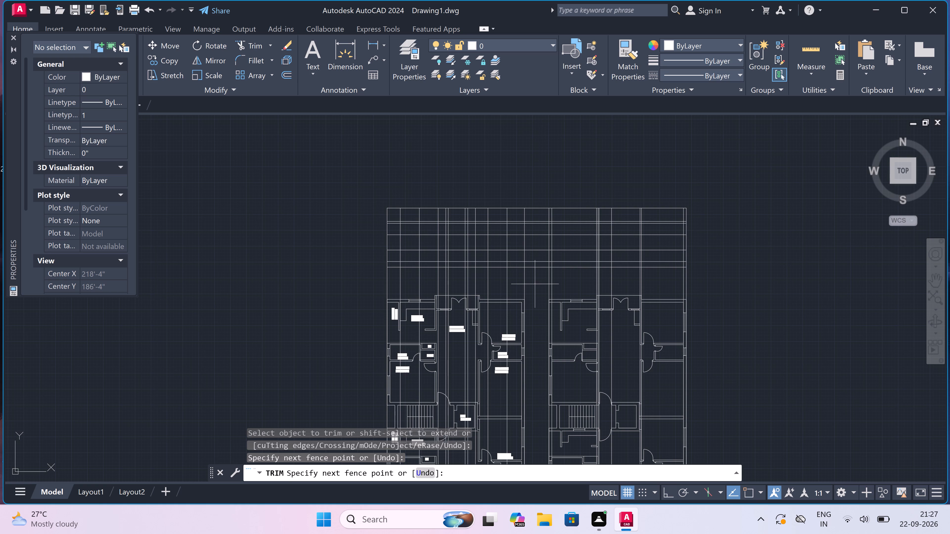
left_click(534, 181)
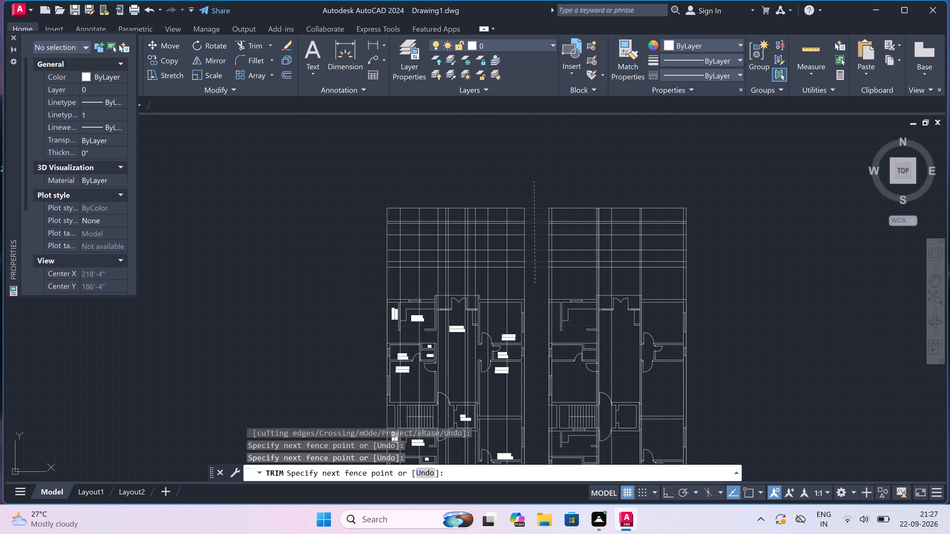
Trim the inner vertical lines out of the 3'6" top band above the second plan, keeping the two outer edges.
scroll(664, 219, "up", 2)
scroll(689, 214, "up", 2)
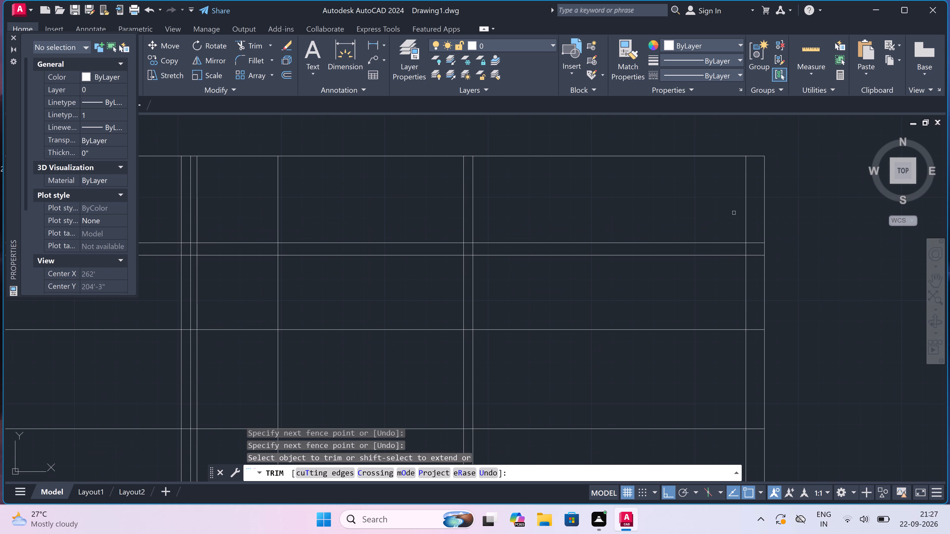
left_click(752, 208)
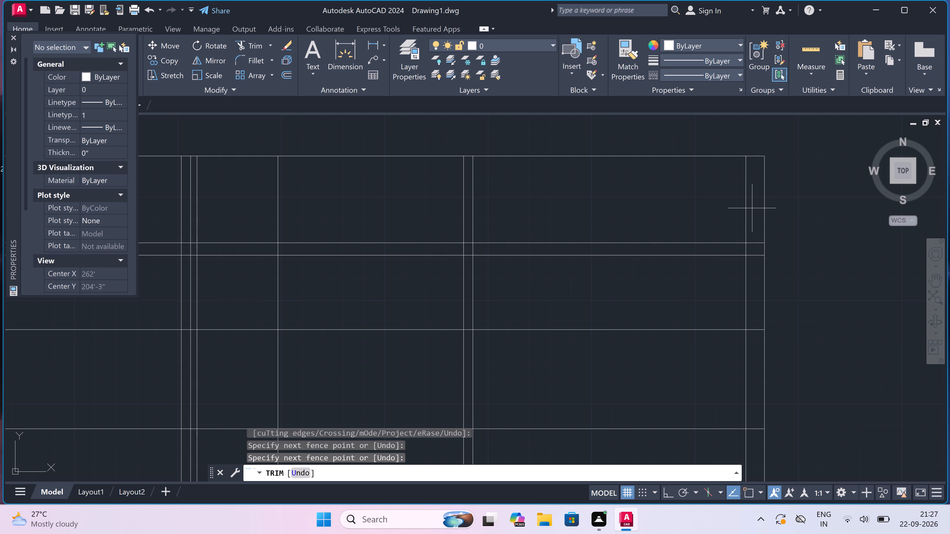
scroll(630, 200, "down", 3)
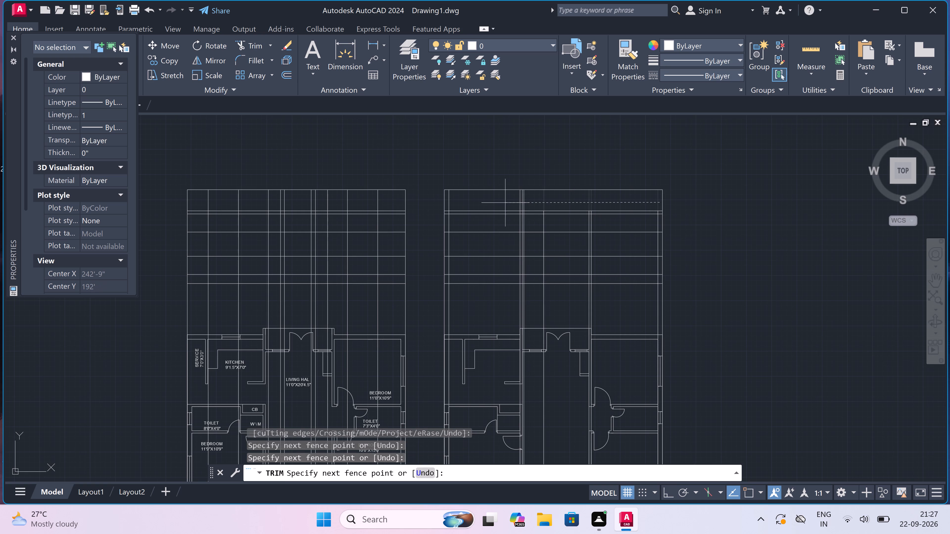
scroll(469, 202, "up", 2)
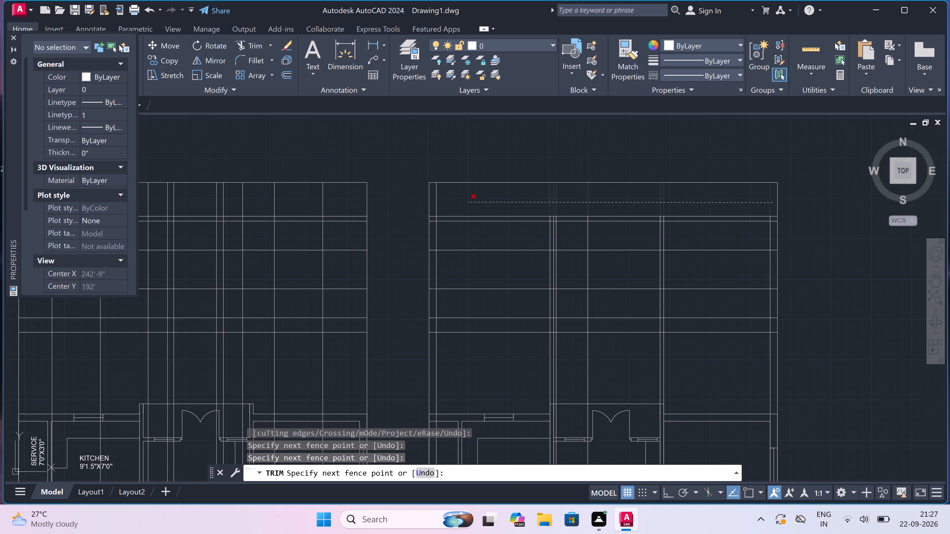
scroll(423, 208, "up", 2)
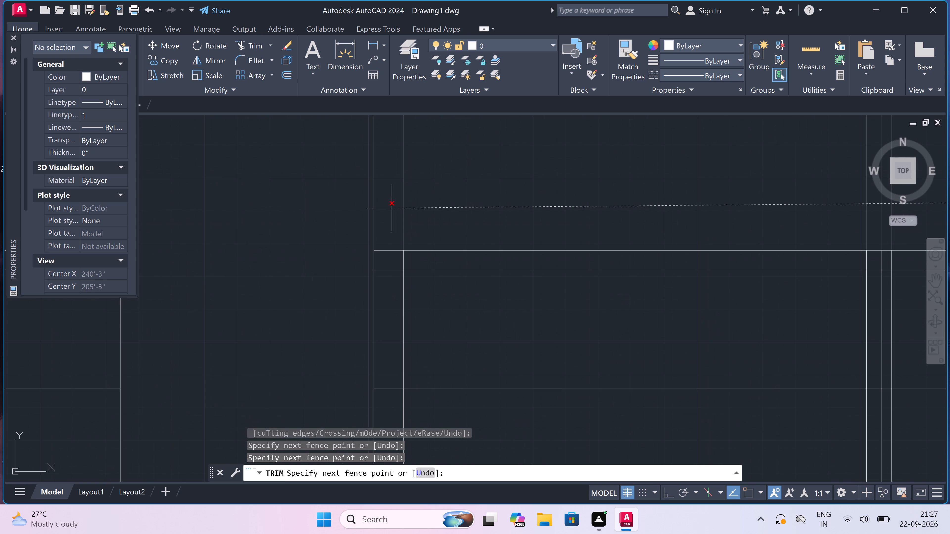
left_click(387, 209)
Trim the inner vertical lines out of the thin 6" band beneath the top band above the second plan.
scroll(411, 201, "down", 2)
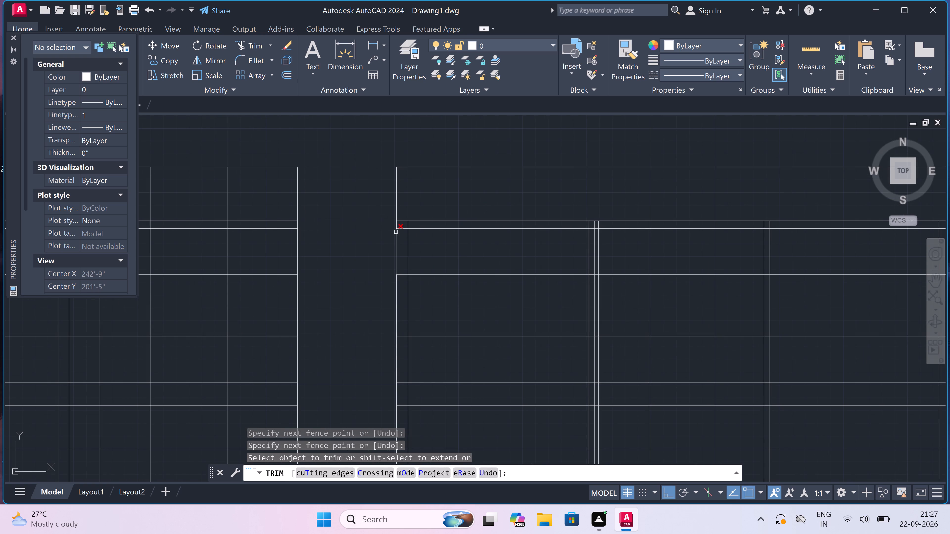
scroll(401, 223, "up", 3)
left_click(401, 223)
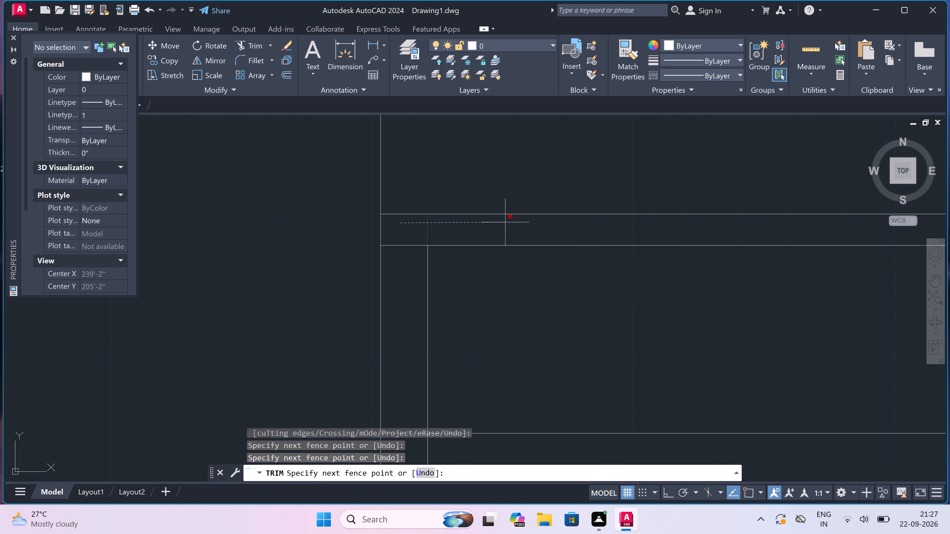
scroll(535, 223, "down", 7)
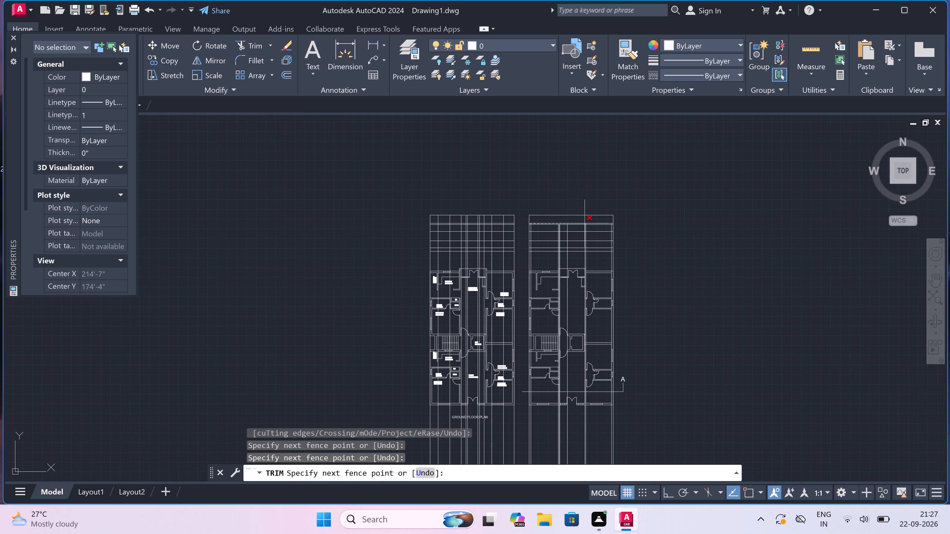
scroll(592, 229, "up", 3)
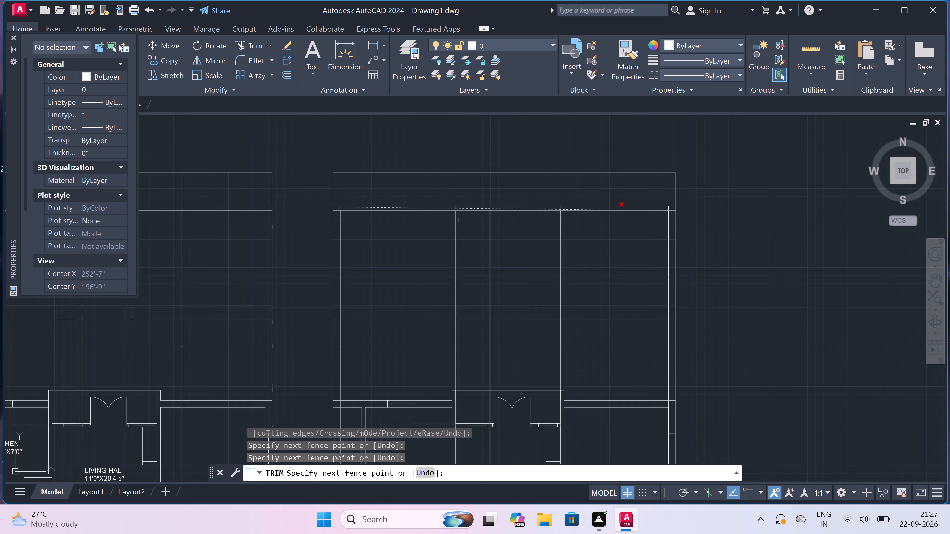
scroll(617, 209, "up", 2)
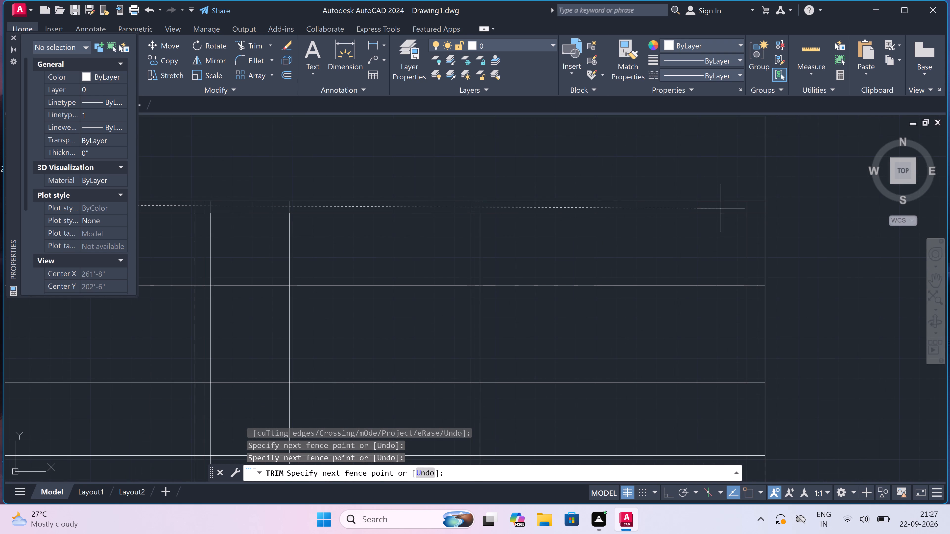
scroll(730, 207, "up", 3)
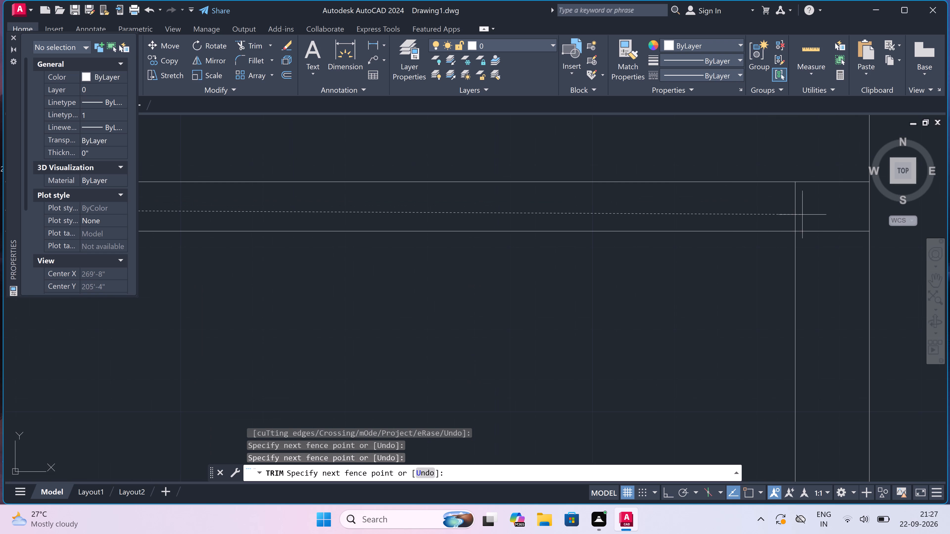
left_click(812, 211)
Trim the two level lines just below the 6" band where they cross the rightmost wall strip above the second plan.
scroll(786, 207, "down", 4)
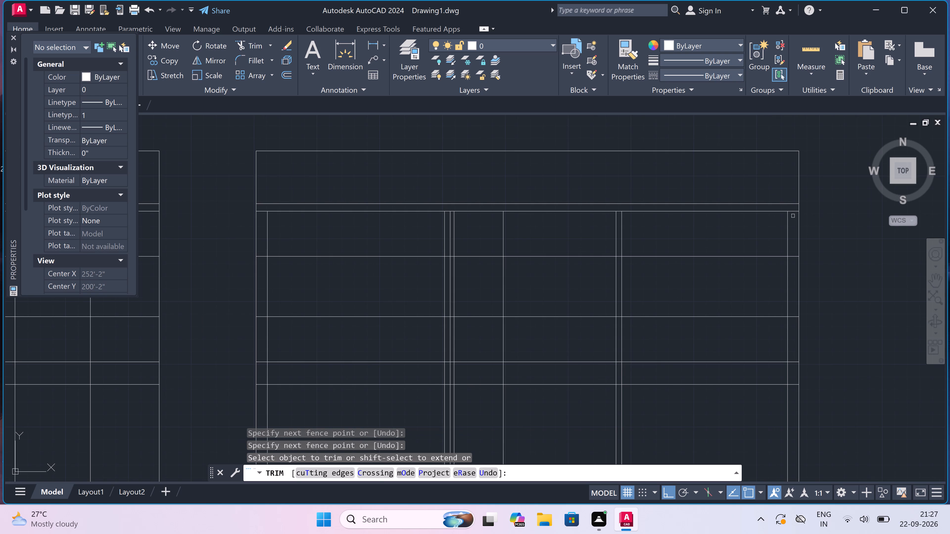
left_click(793, 229)
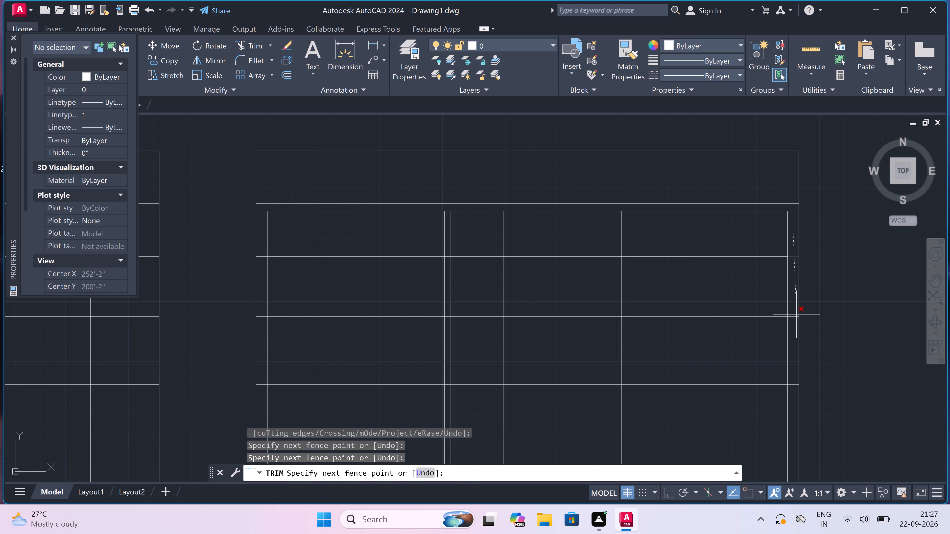
left_click(794, 325)
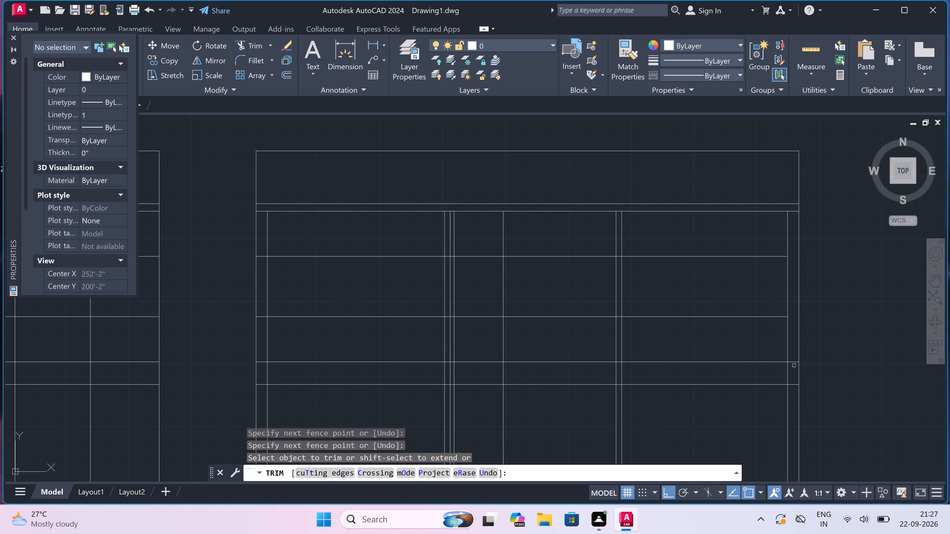
Trim the inner vertical lines out of the bottom horizontal band above the second plan, keeping the two outer edges.
left_click(792, 370)
scroll(579, 371, "down", 3)
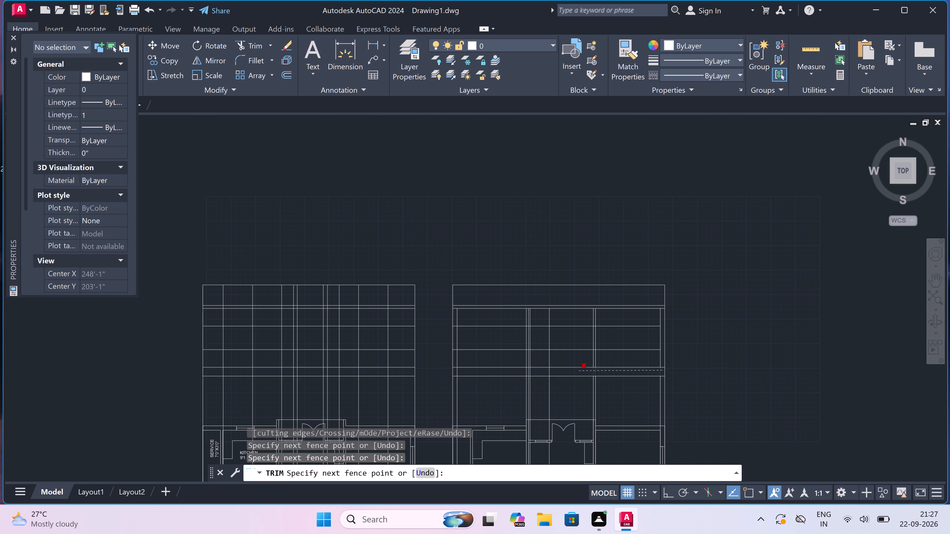
scroll(482, 371, "up", 3)
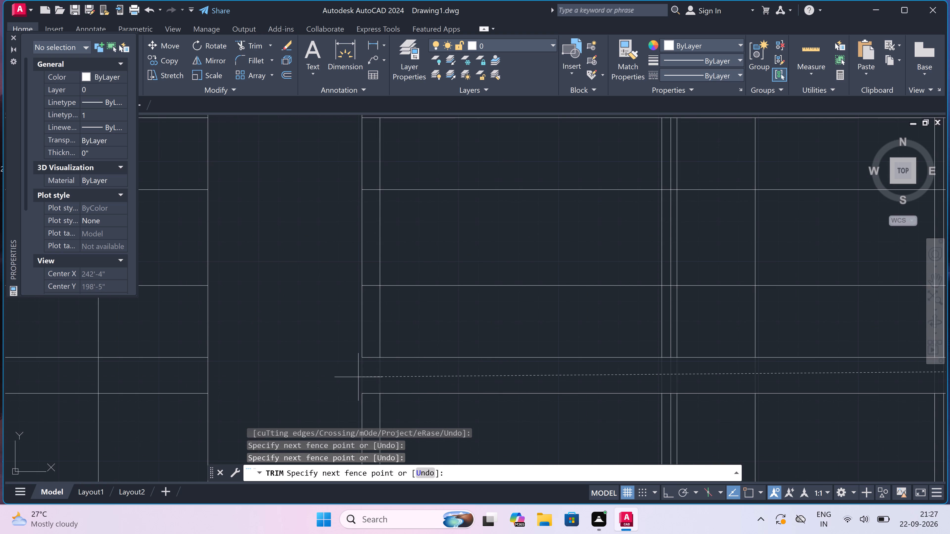
left_click(376, 372)
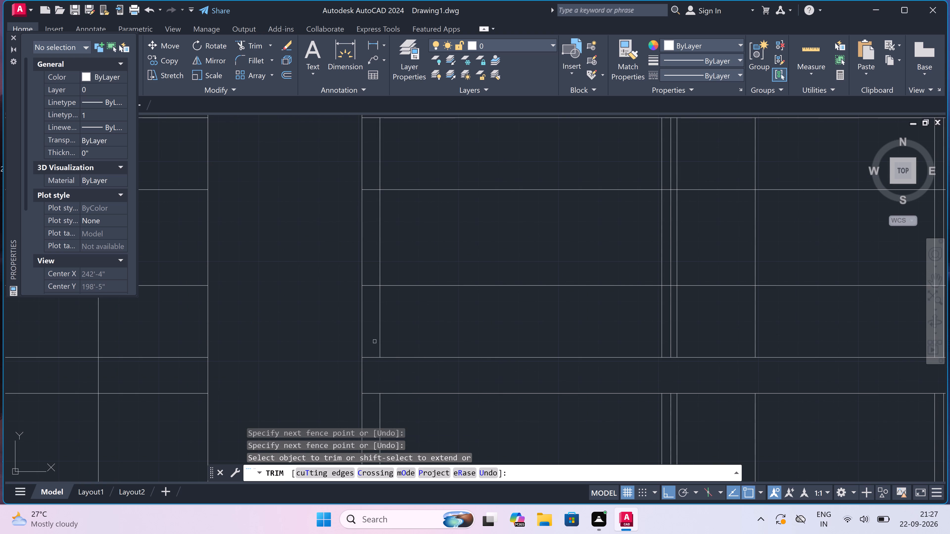
Trim the two middle level lines out of the leftmost wall strip and the left room above the second plan.
left_click(368, 317)
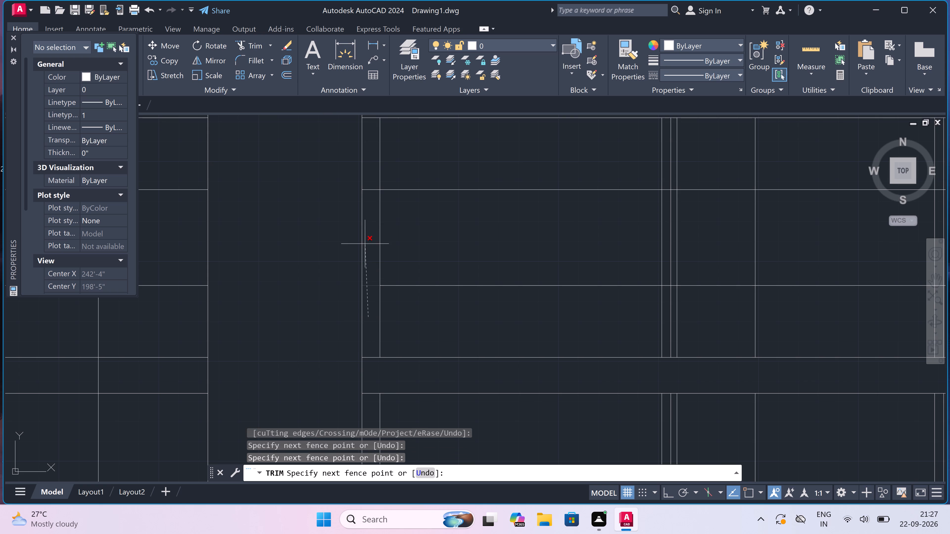
left_click(369, 185)
left_click_drag(439, 177, 440, 180)
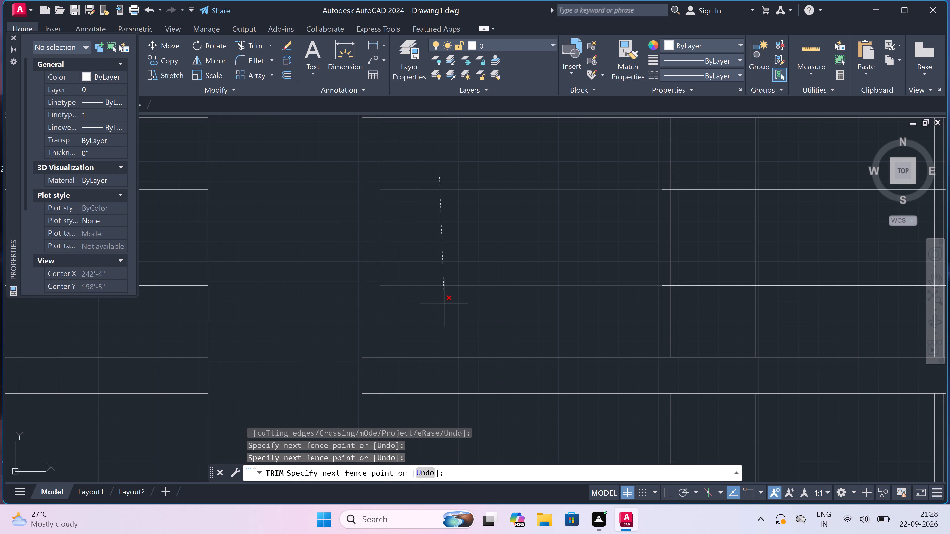
left_click(444, 303)
scroll(444, 302, "down", 2)
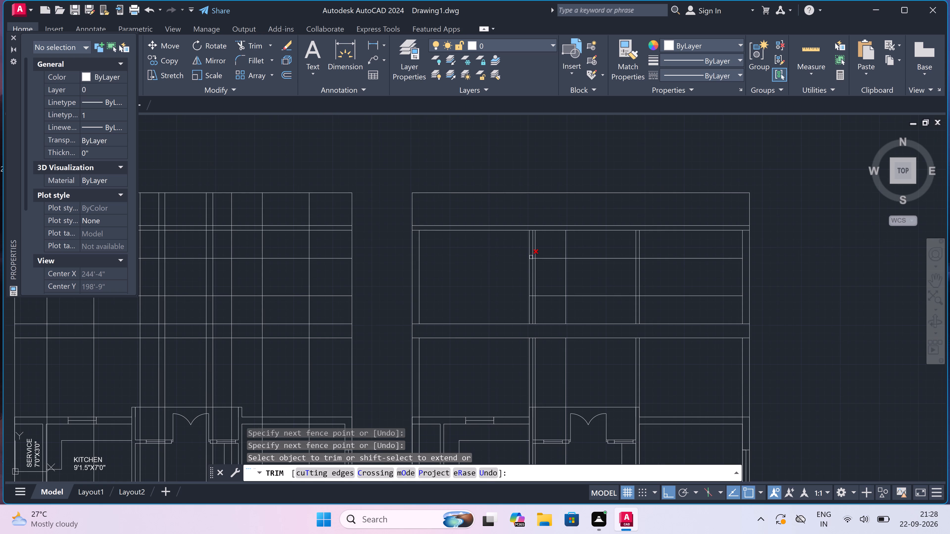
Trim the two level lines where they cross the narrow wall strips between the left and middle rooms above the second plan.
scroll(533, 248, "up", 3)
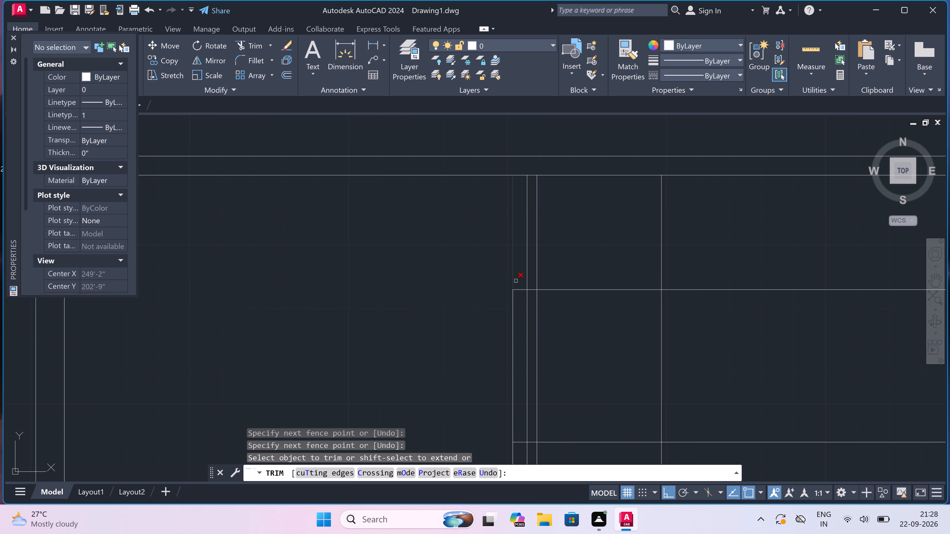
left_click(519, 277)
scroll(523, 351, "down", 3)
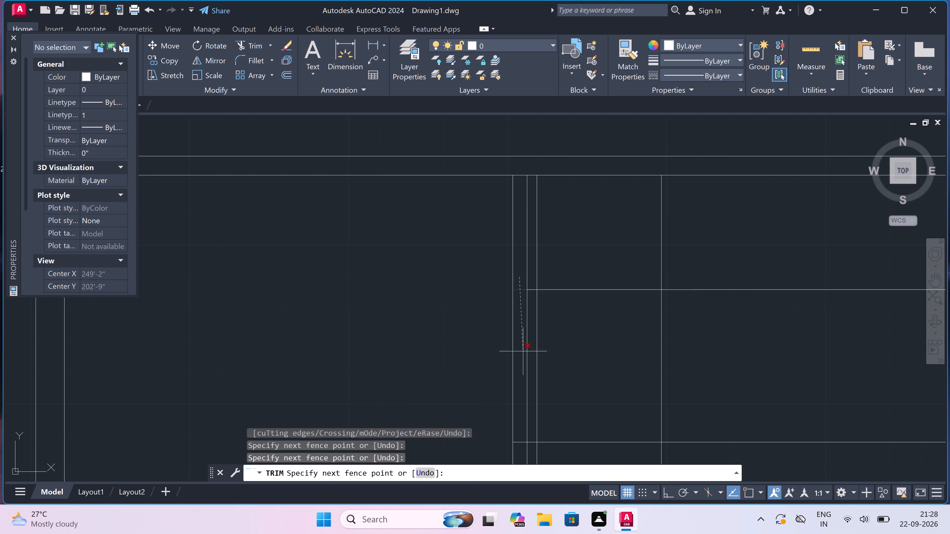
scroll(521, 379, "up", 4)
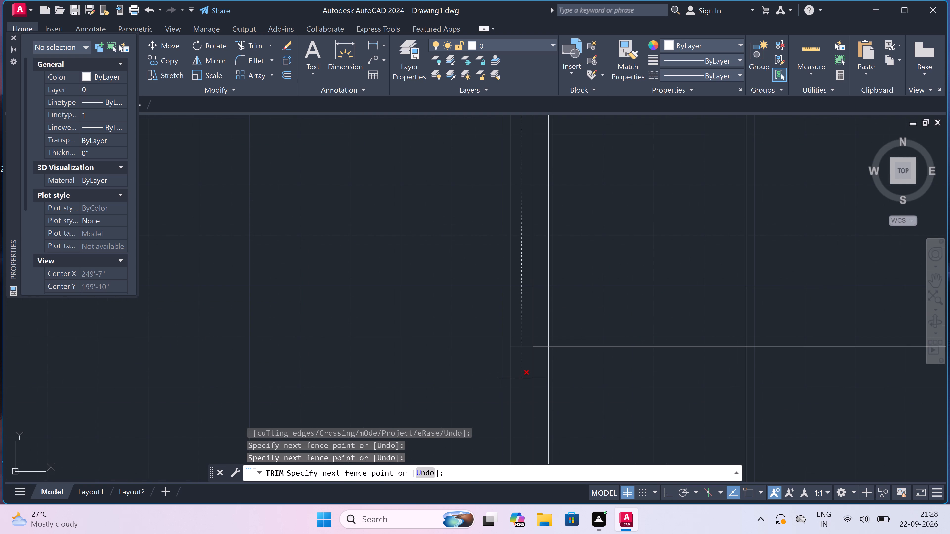
left_click(522, 378)
left_click(541, 357)
scroll(541, 310, "down", 4)
scroll(543, 266, "up", 3)
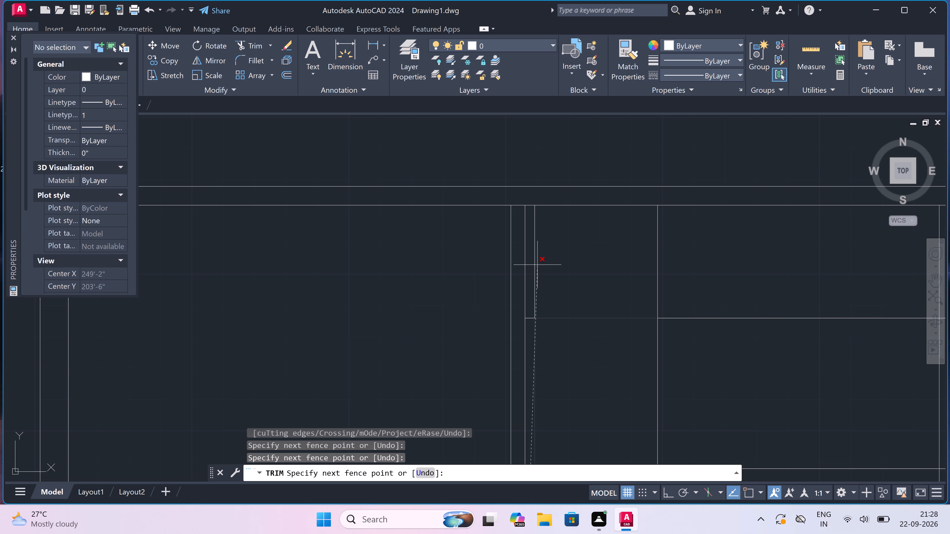
left_click(531, 265)
Trim the middle room's verticals above the upper level line and the surplus level lines, leaving a door-shaped rectangle beside the left wall.
left_click(531, 265)
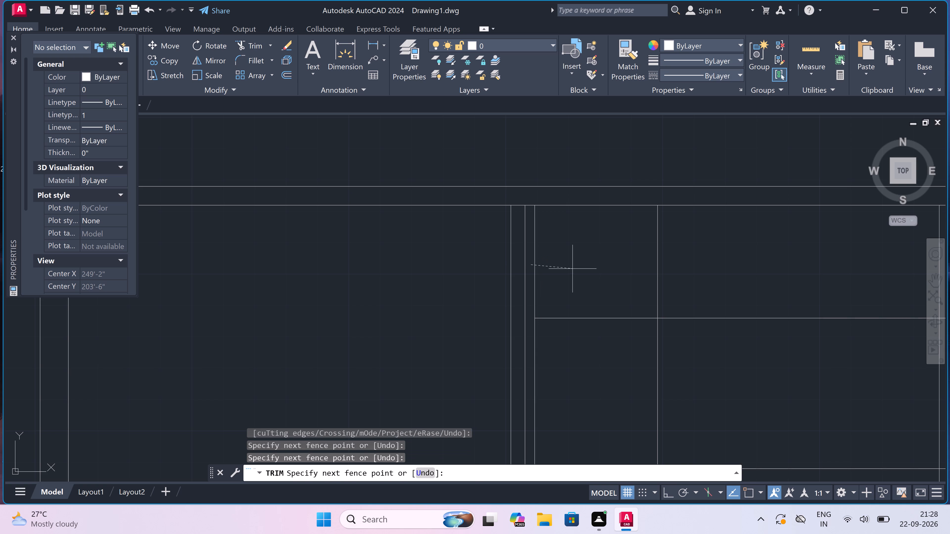
left_click(685, 268)
scroll(686, 266, "down", 4)
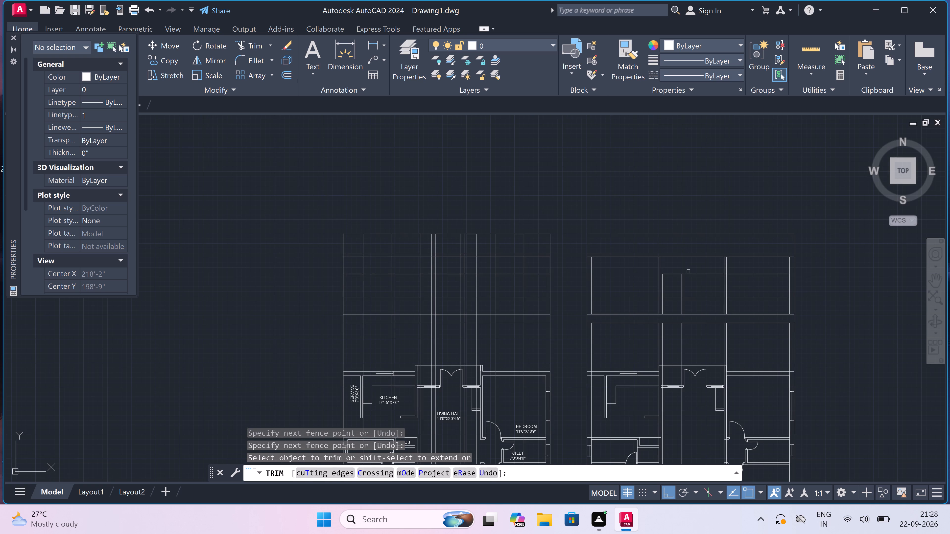
left_click(688, 269)
left_click(689, 299)
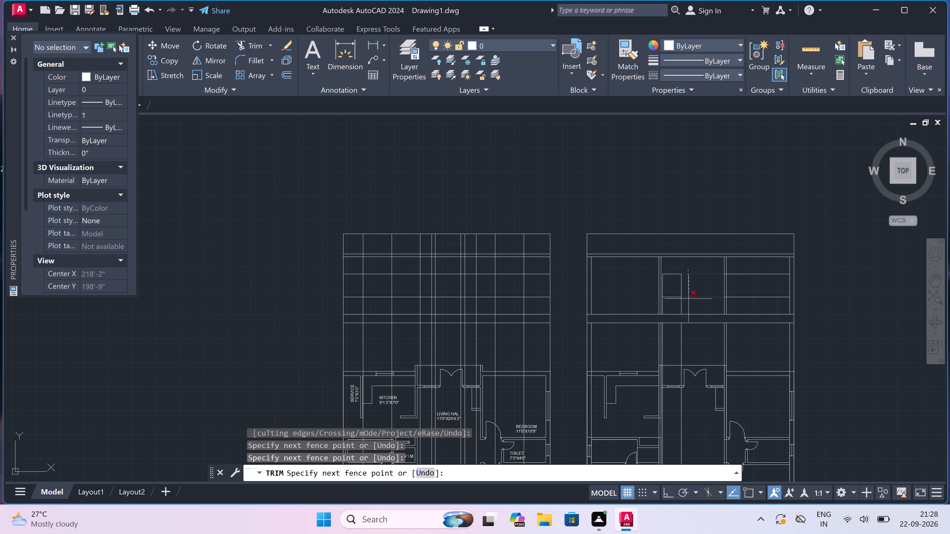
scroll(666, 299, "up", 2)
left_click(665, 293)
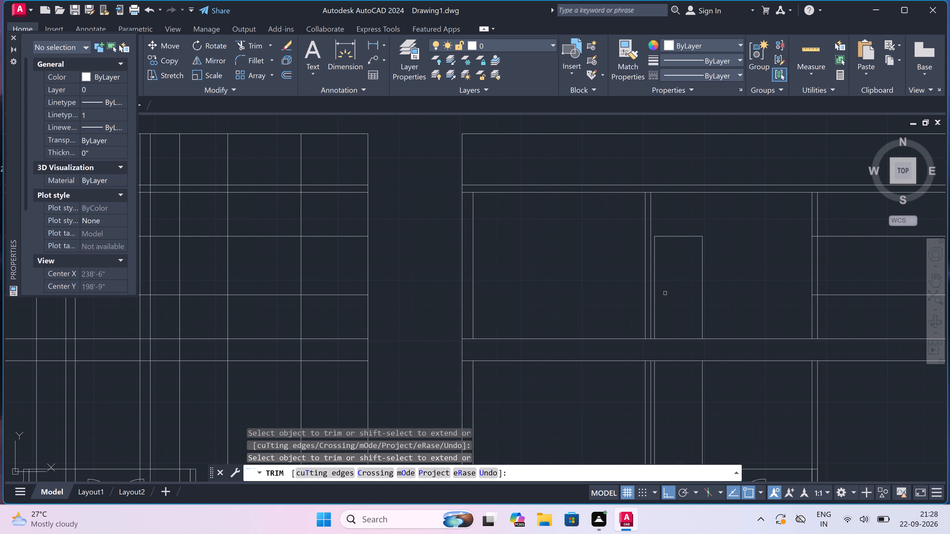
scroll(665, 293, "down", 3)
Trim the two level lines out of the right room and the wall strip between it and the middle room.
scroll(710, 275, "up", 3)
left_click(711, 275)
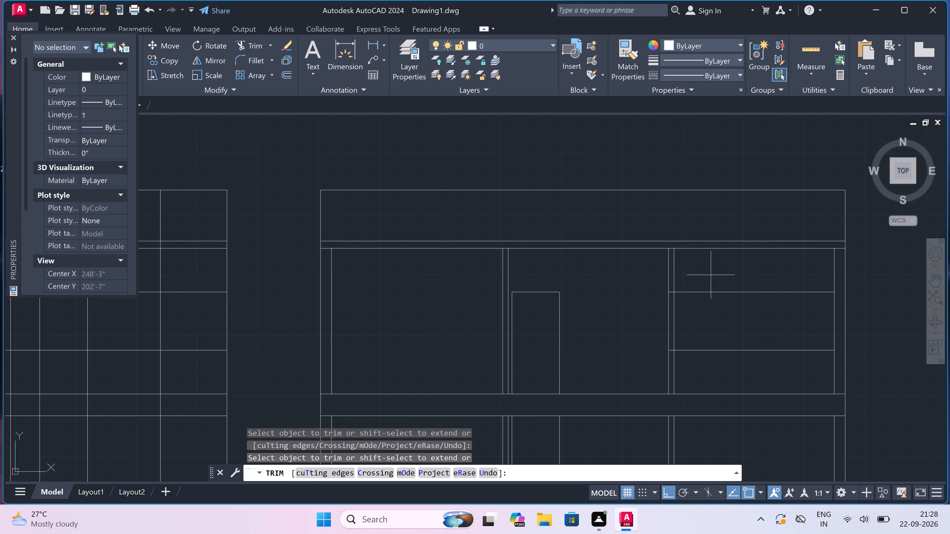
left_click(711, 355)
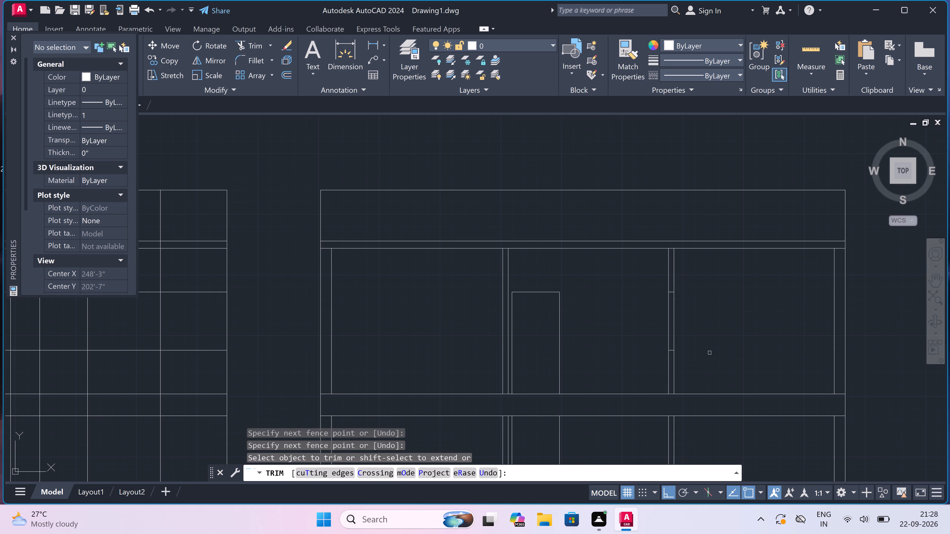
scroll(667, 343, "up", 2)
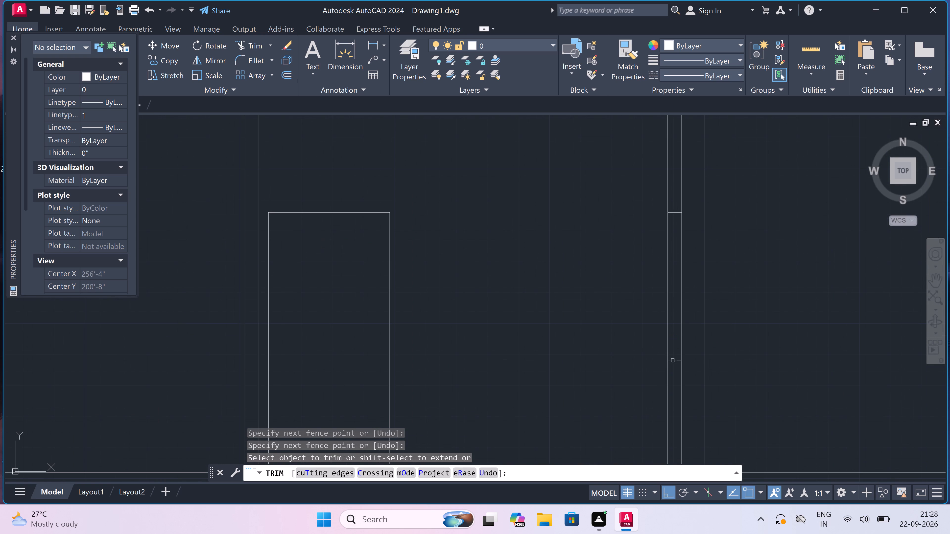
left_click(673, 364)
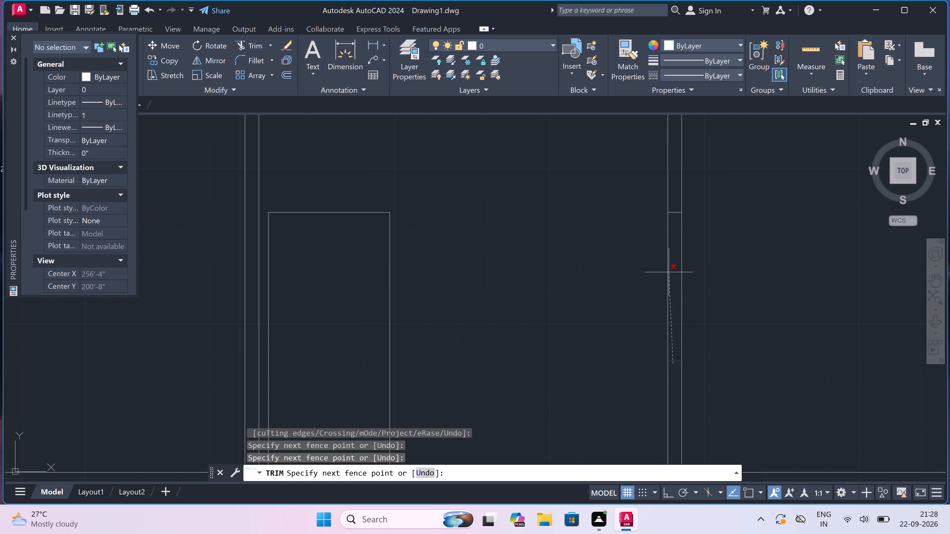
left_click(675, 209)
scroll(553, 234, "down", 5)
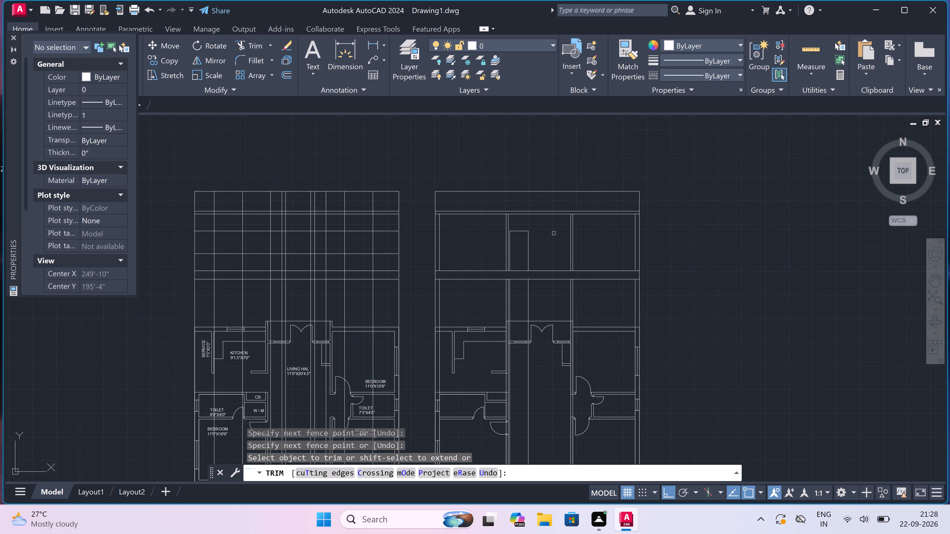
Trim away all vertical projection lines between the bottom band and the top of the second plan.
left_click(653, 295)
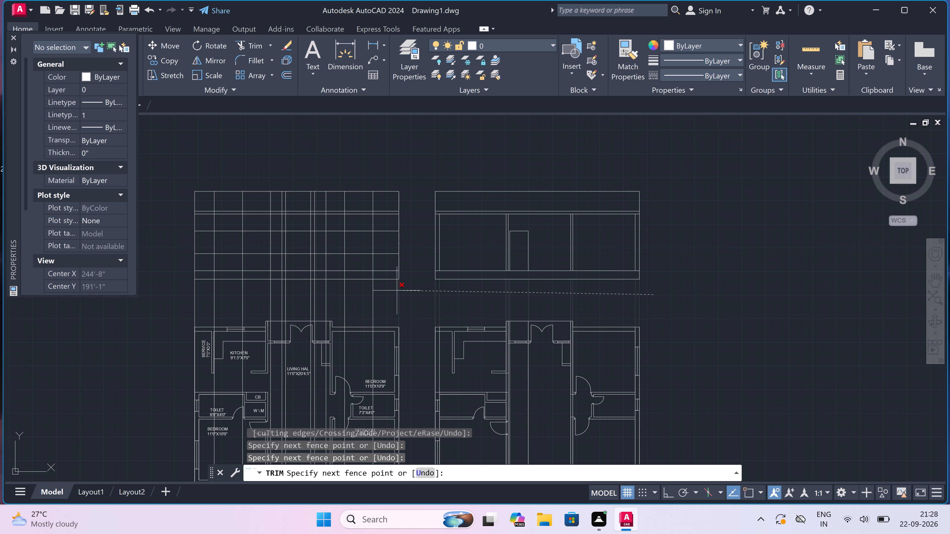
left_click(419, 290)
Trim the inner vertical lines out of the tall top band above the first plan, keeping the two outer edges.
scroll(426, 289, "down", 3)
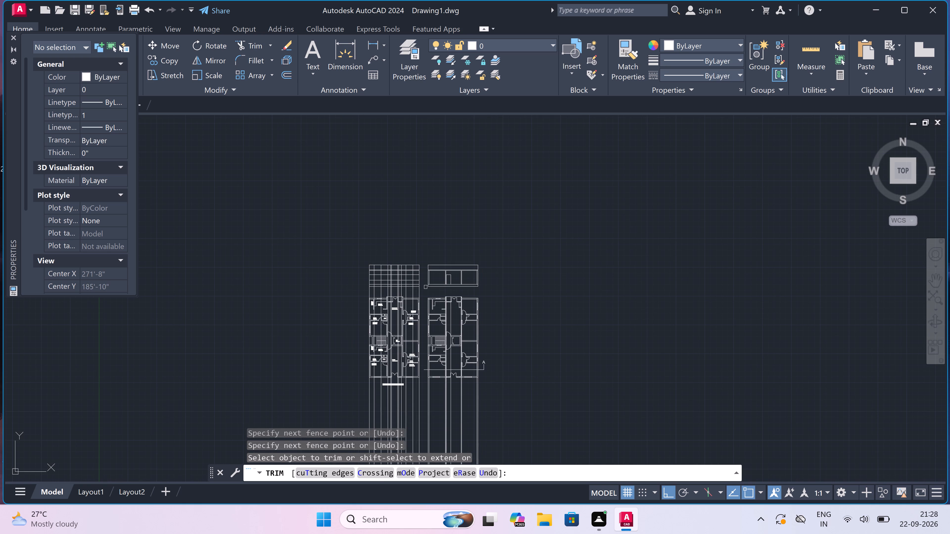
scroll(426, 287, "down", 2)
scroll(394, 284, "up", 3)
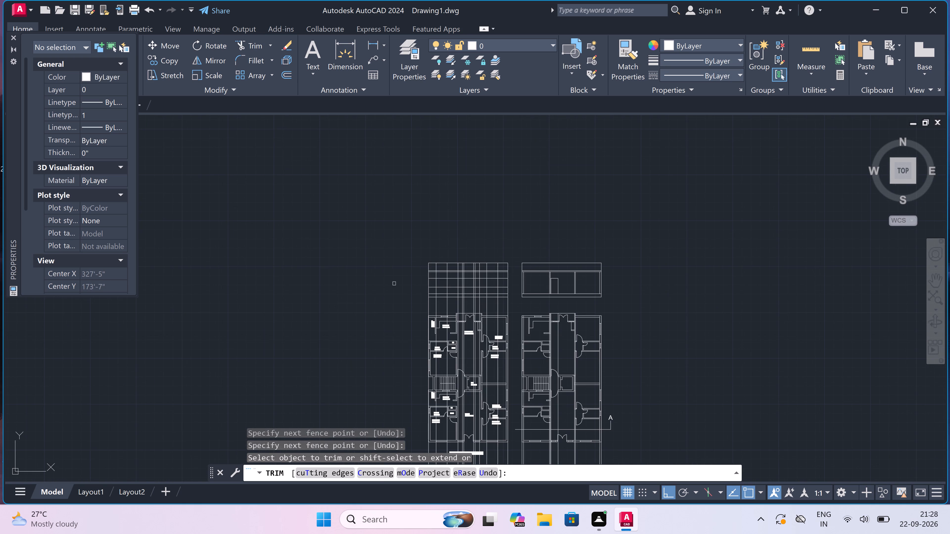
scroll(459, 271, "up", 3)
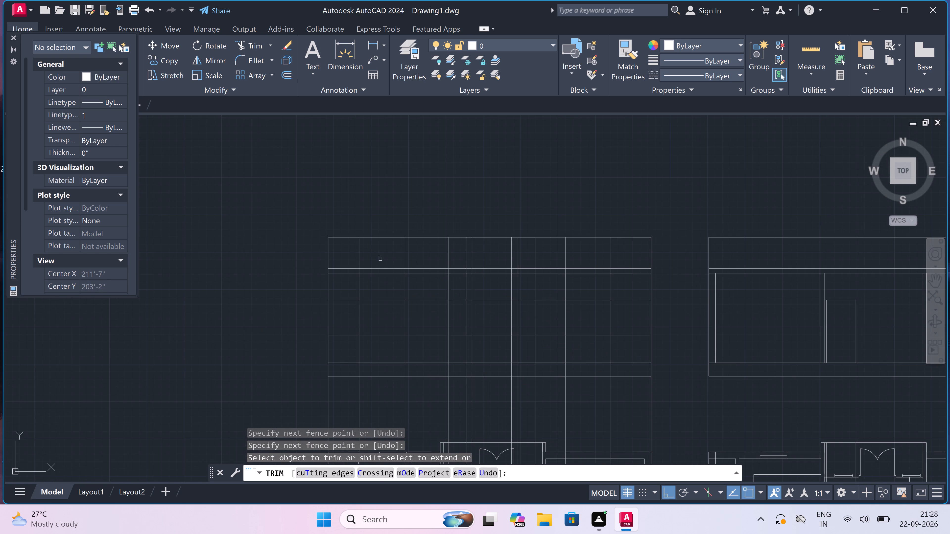
scroll(374, 254, "up", 1)
left_click(332, 255)
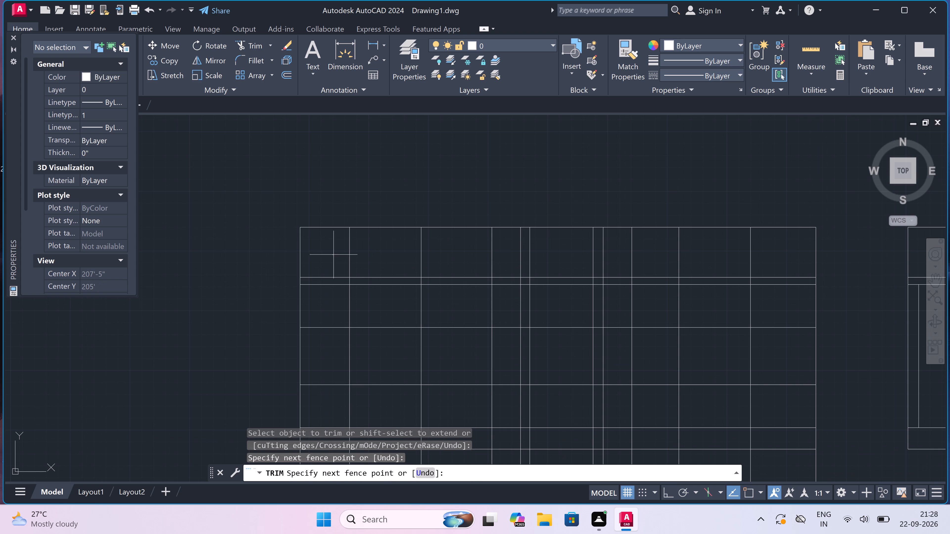
left_click(773, 258)
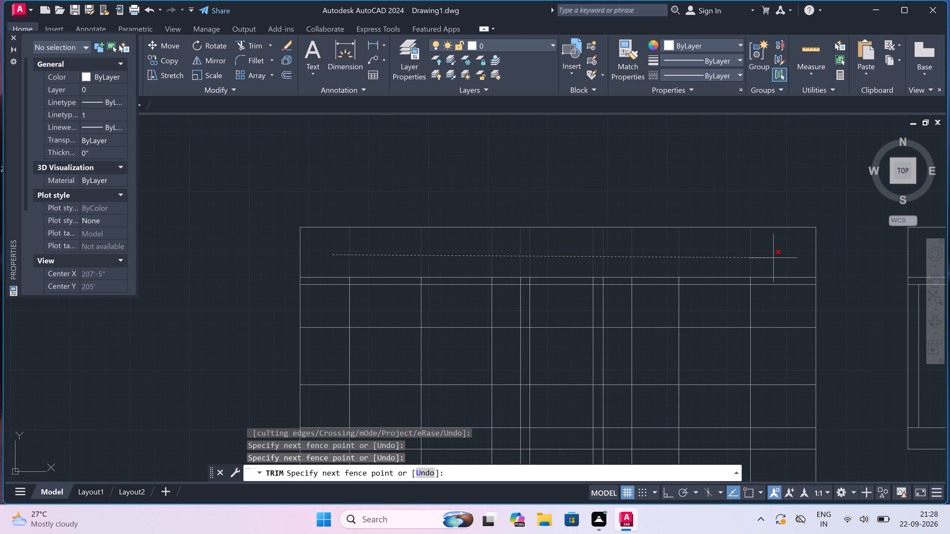
Trim the inner vertical lines out of the thin band beneath the top band above the first plan.
scroll(760, 280, "up", 2)
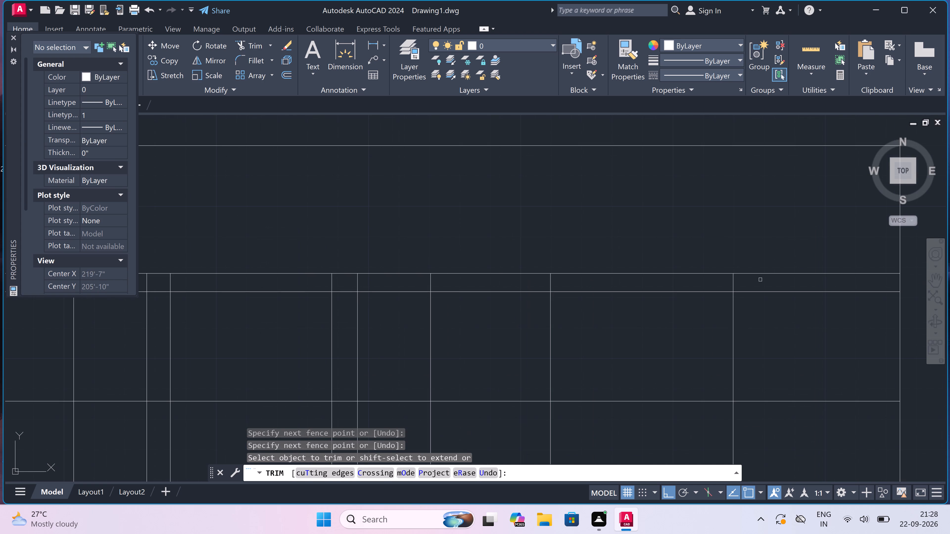
scroll(758, 285, "up", 4)
left_click(758, 282)
scroll(541, 291, "down", 4)
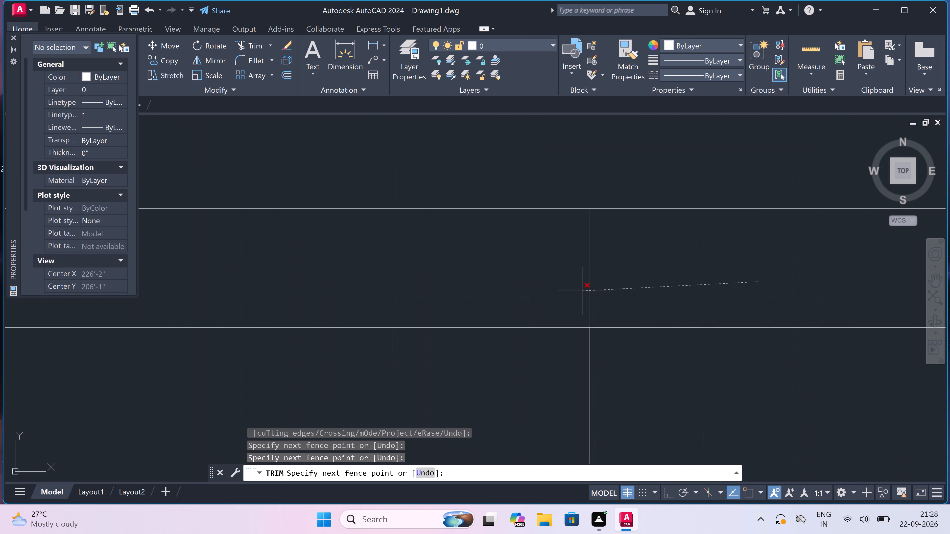
scroll(541, 289, "down", 5)
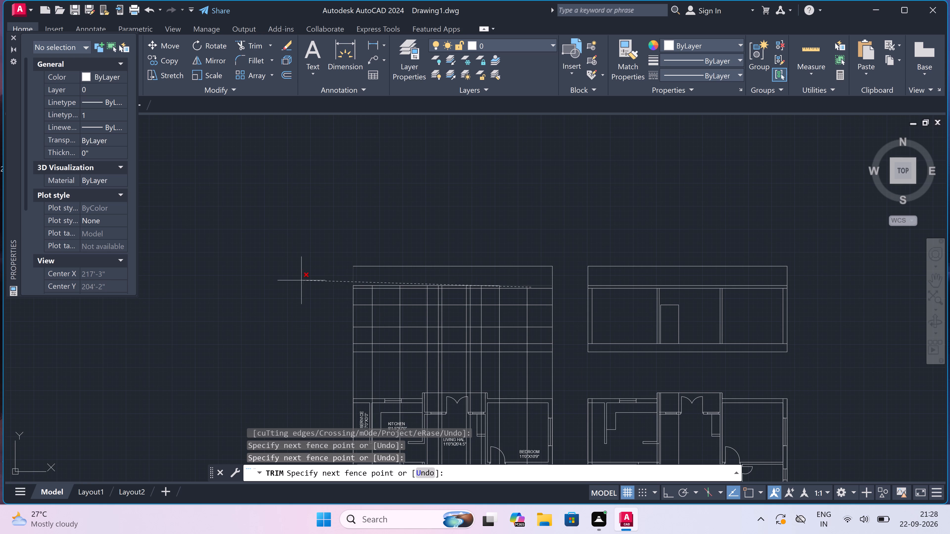
scroll(362, 292, "up", 3)
scroll(349, 272, "up", 1)
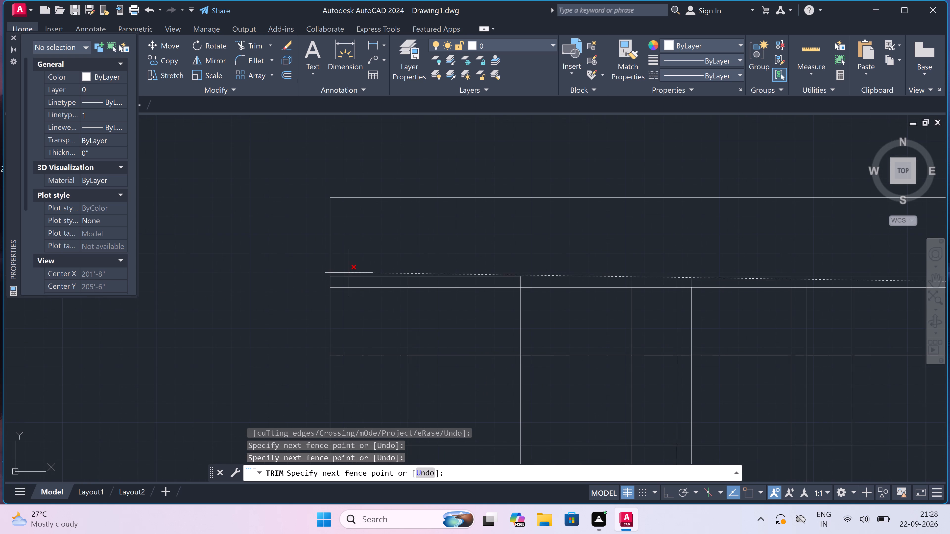
scroll(350, 283, "up", 6)
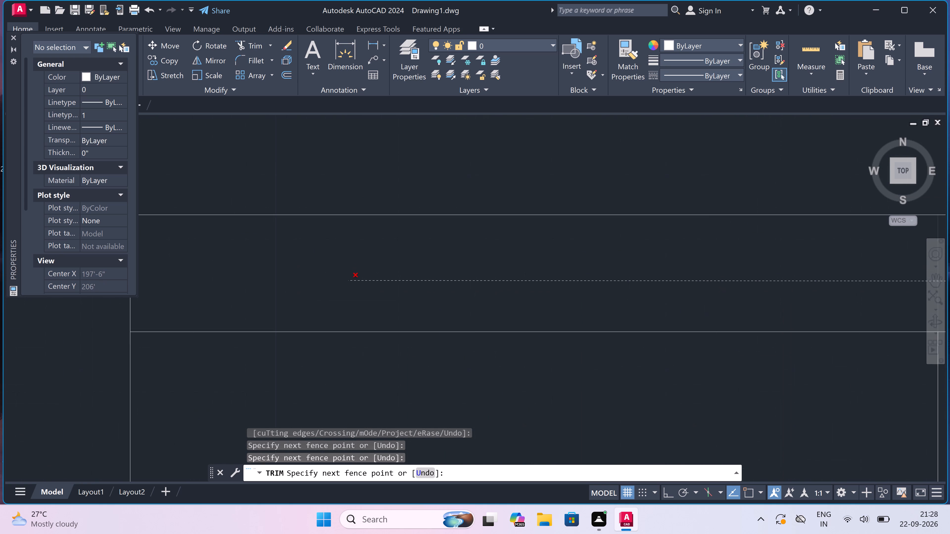
left_click(357, 269)
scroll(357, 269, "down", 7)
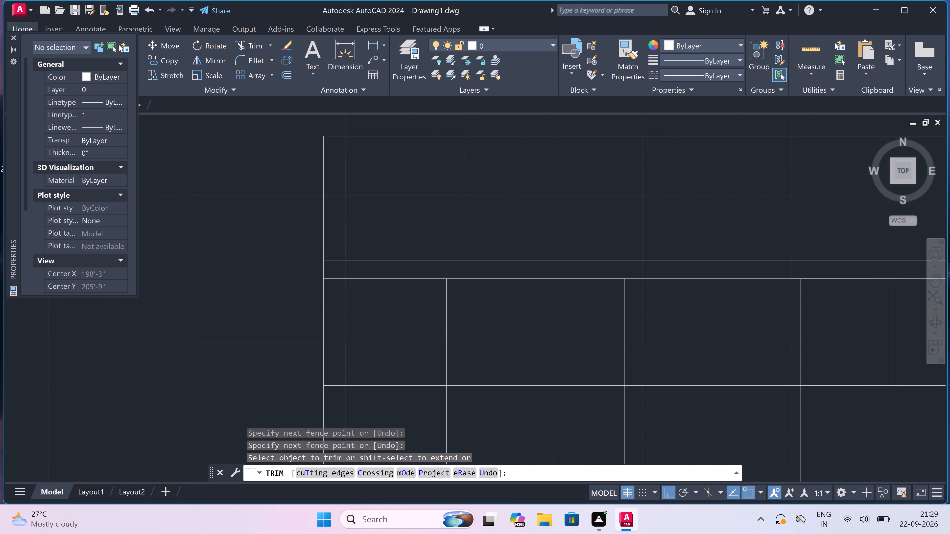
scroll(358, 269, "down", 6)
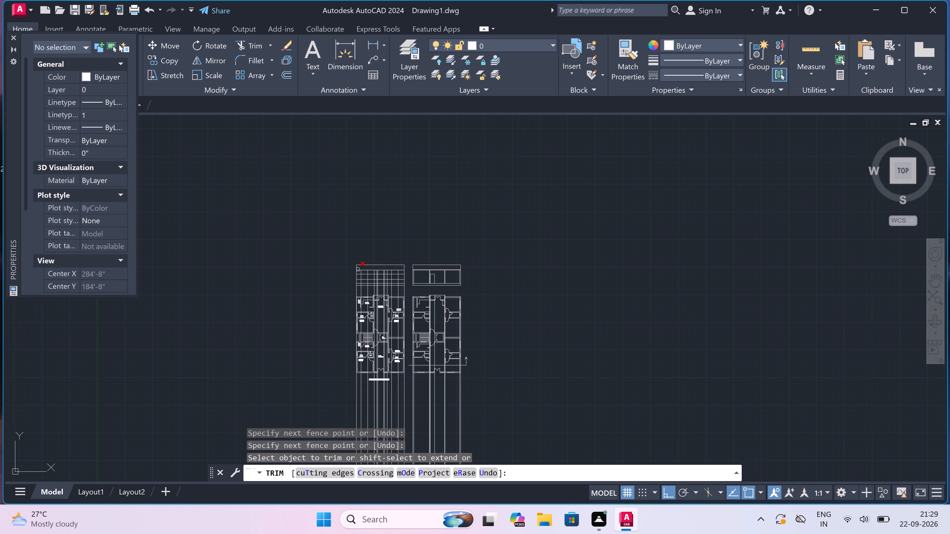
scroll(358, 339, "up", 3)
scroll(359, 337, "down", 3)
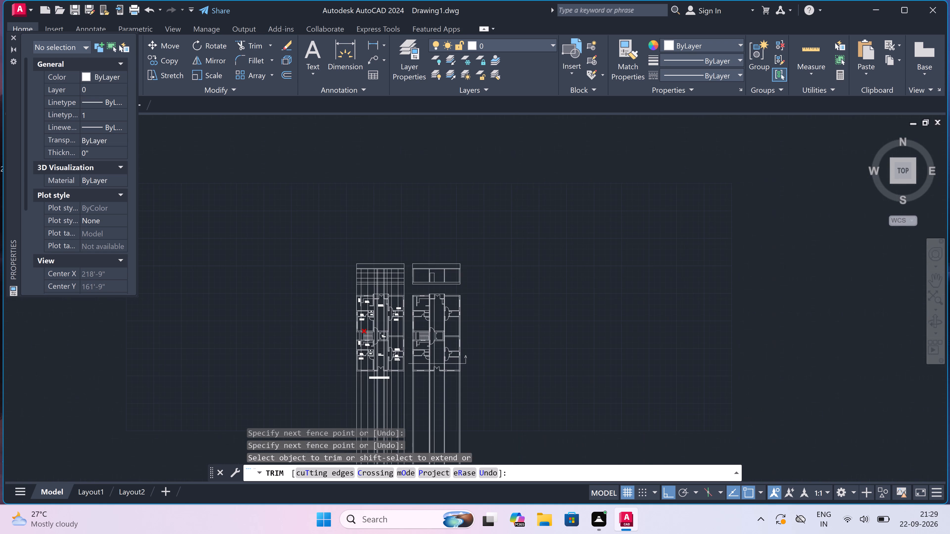
Trim the level and projection lines around the leftmost window of the elevation above the first plan, leaving a closed rectangle.
scroll(352, 373, "up", 4)
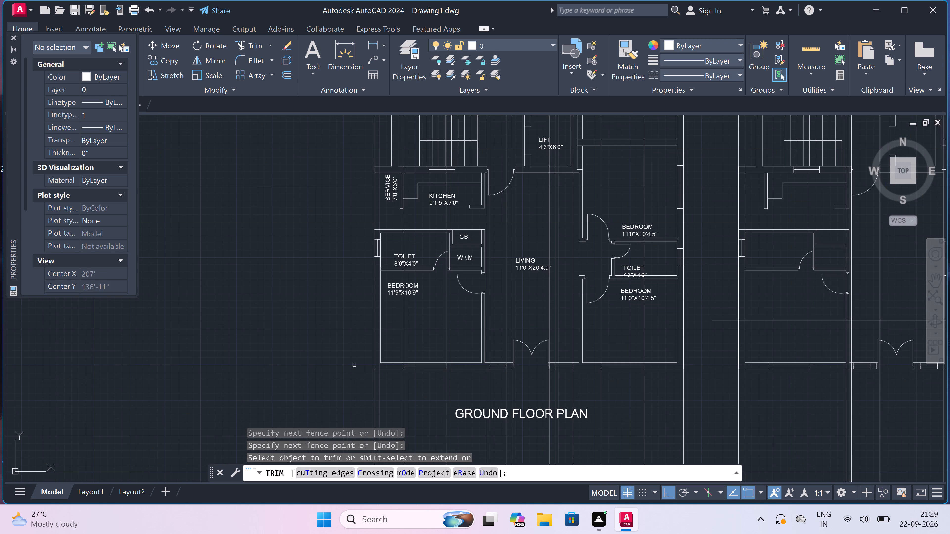
scroll(368, 367, "down", 5)
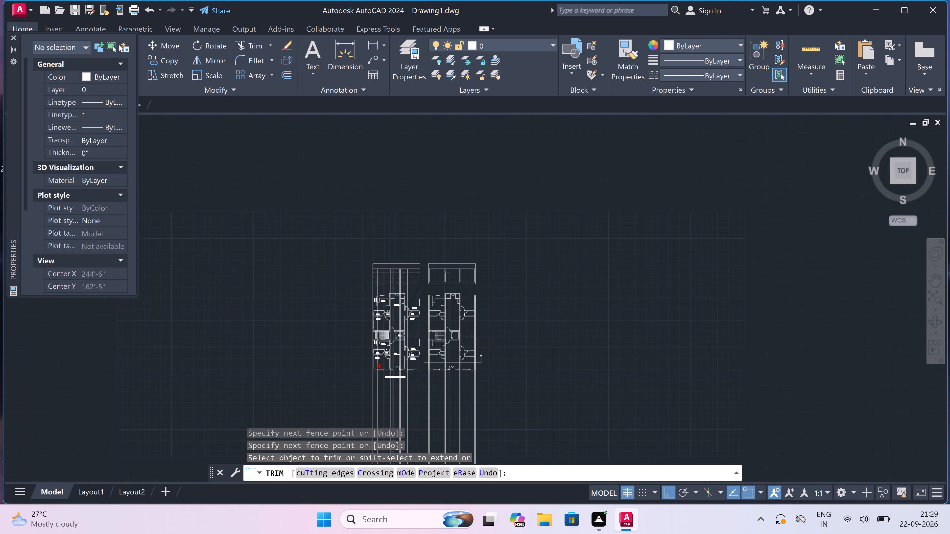
scroll(375, 313, "up", 4)
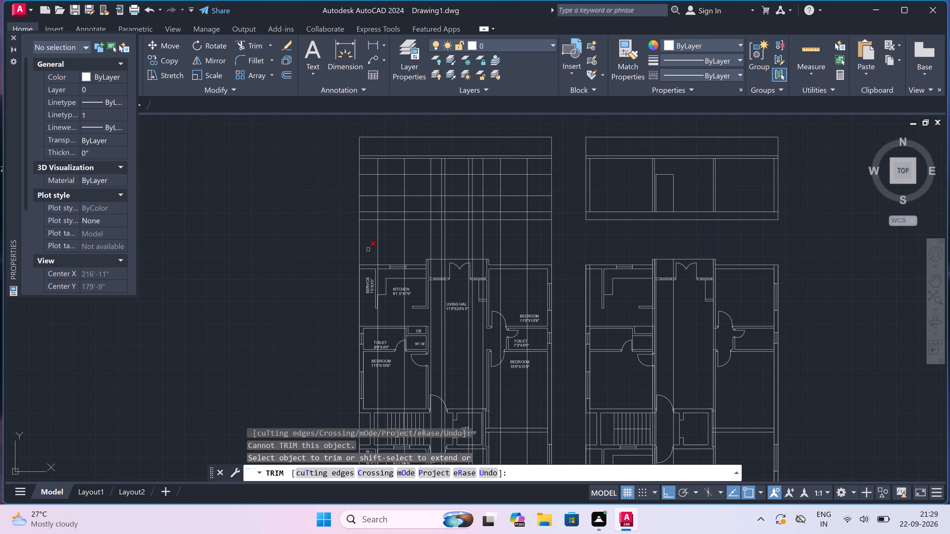
scroll(376, 162, "up", 3)
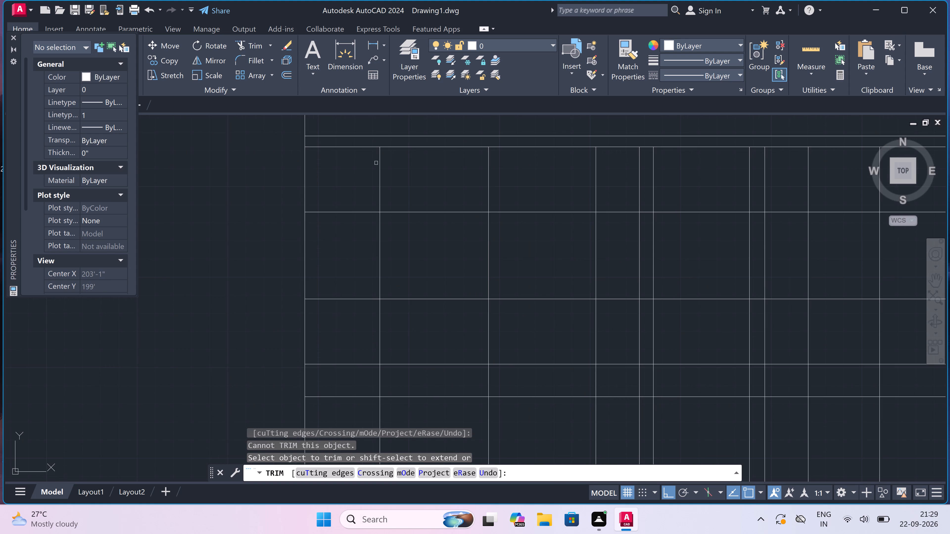
scroll(374, 166, "down", 1)
left_click(359, 180)
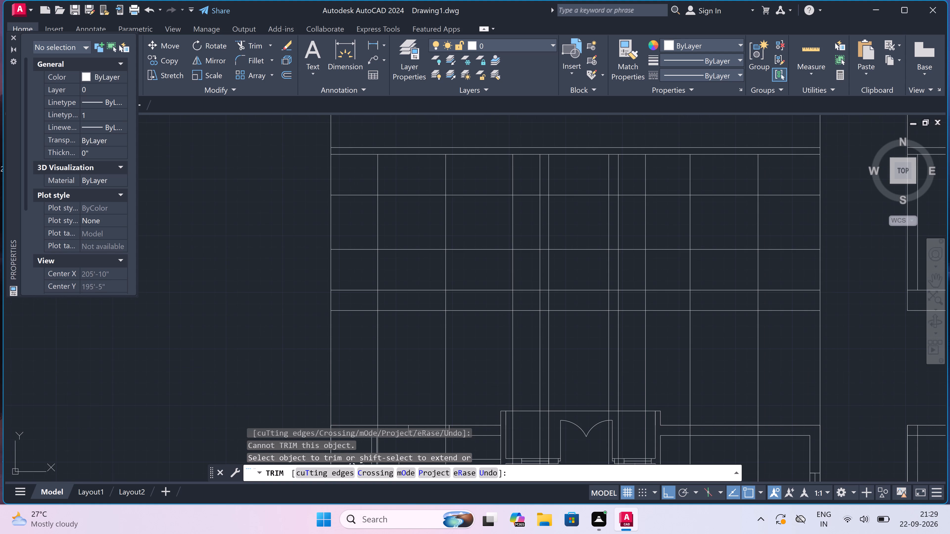
left_click(356, 264)
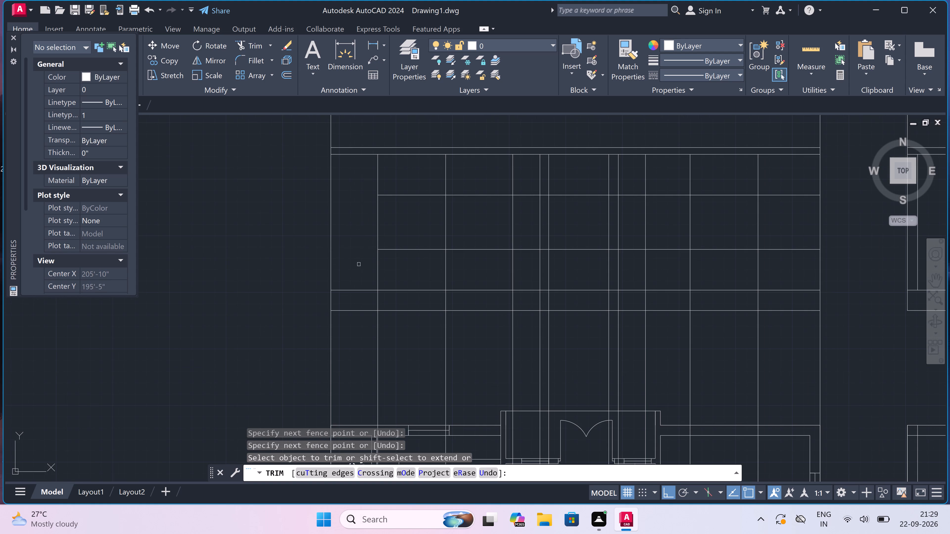
left_click(359, 264)
left_click(461, 266)
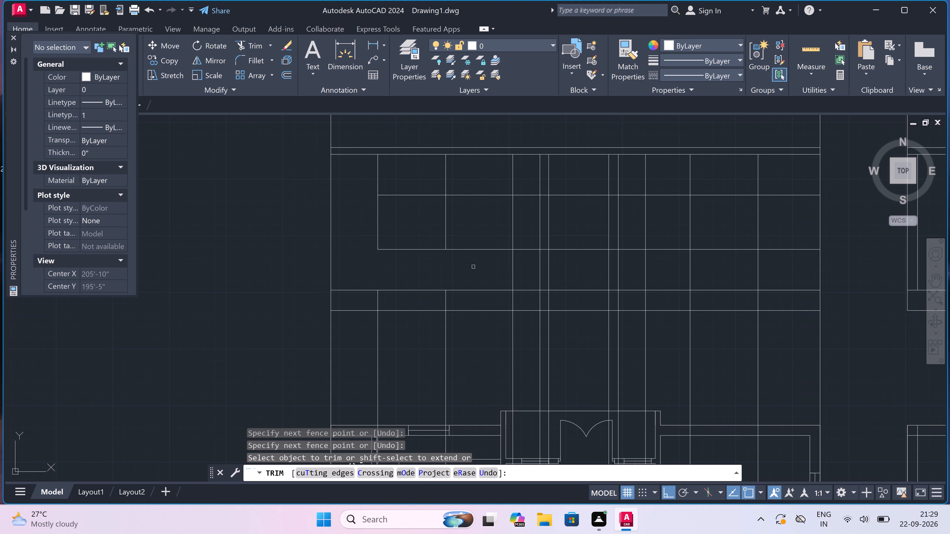
left_click(474, 267)
left_click(482, 183)
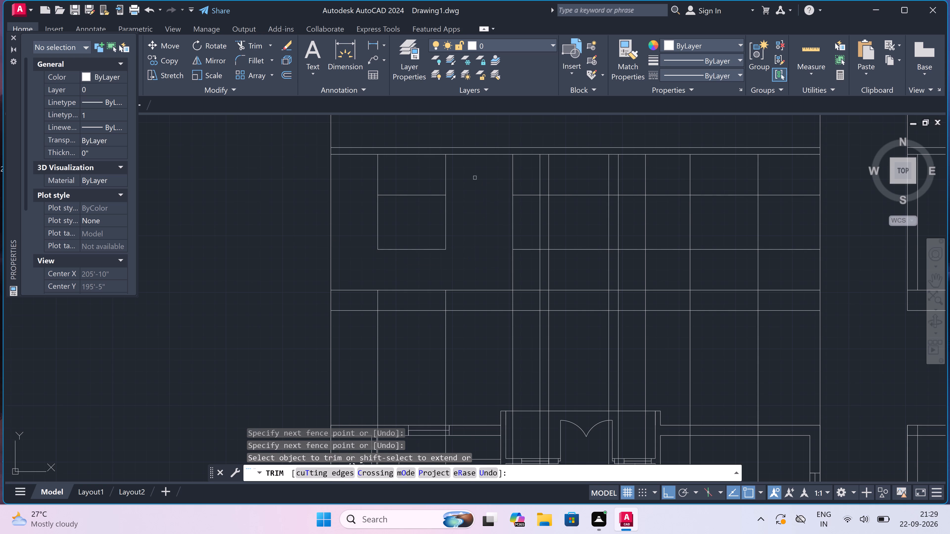
left_click(475, 178)
left_click(376, 178)
Trim the verticals above the remaining openings and the surplus lines around the narrow and wide windows right of the elevation's door.
left_click(458, 177)
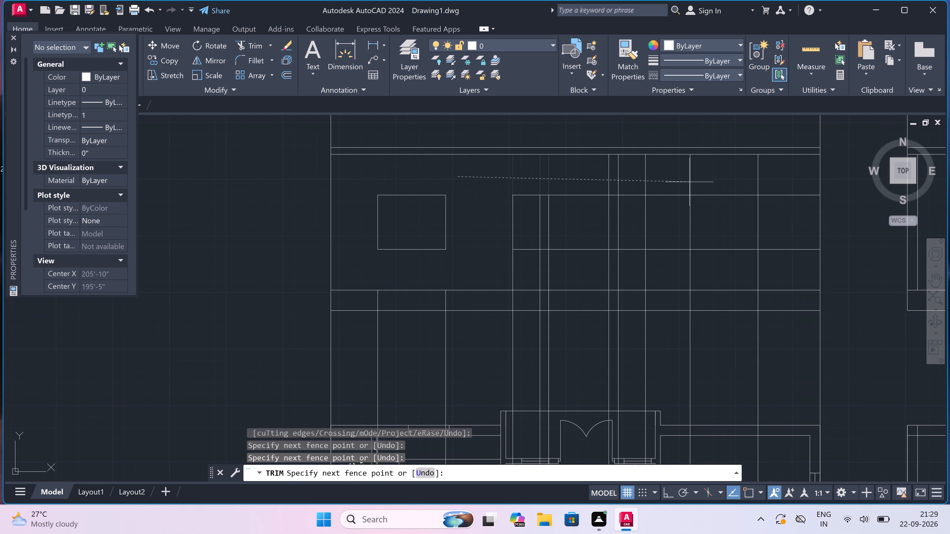
left_click(763, 183)
left_click(766, 182)
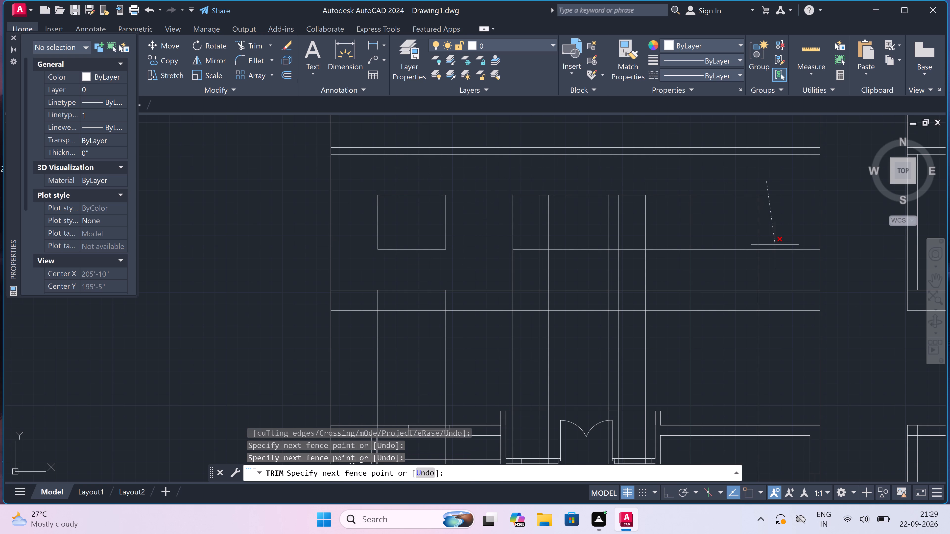
left_click(778, 258)
left_click(779, 260)
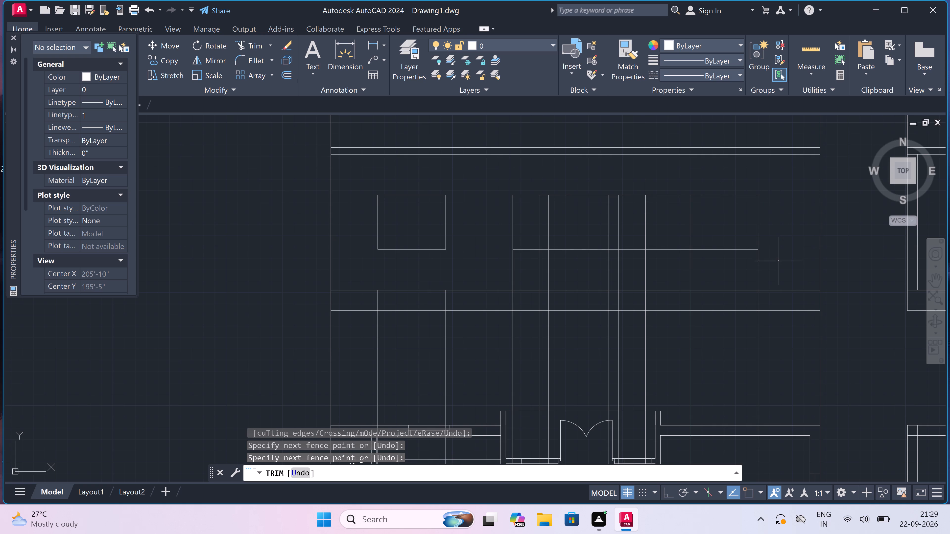
left_click(617, 263)
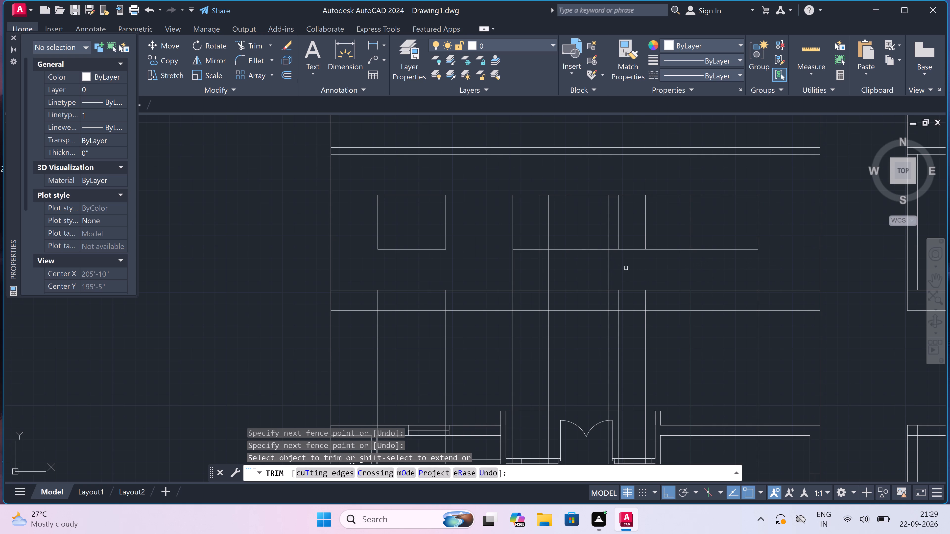
left_click(617, 264)
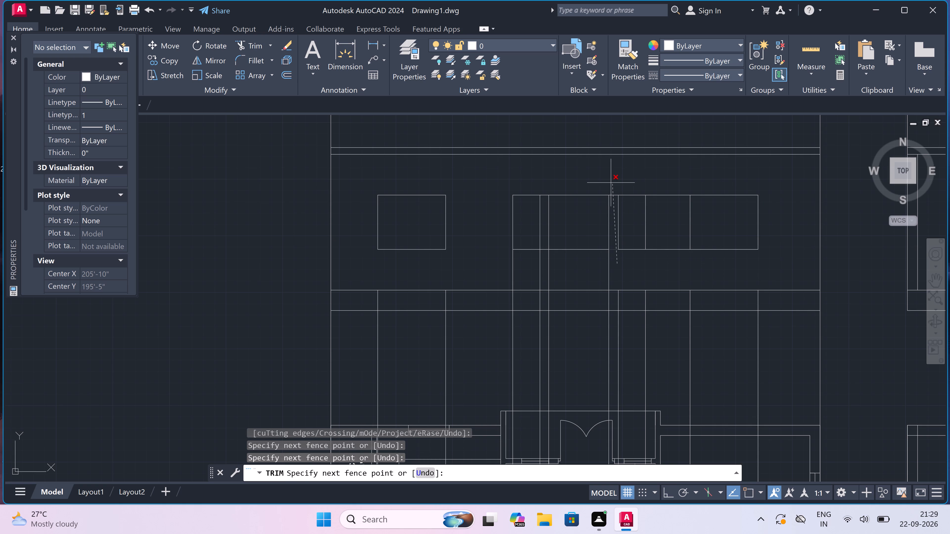
left_click_drag(612, 180, 614, 181)
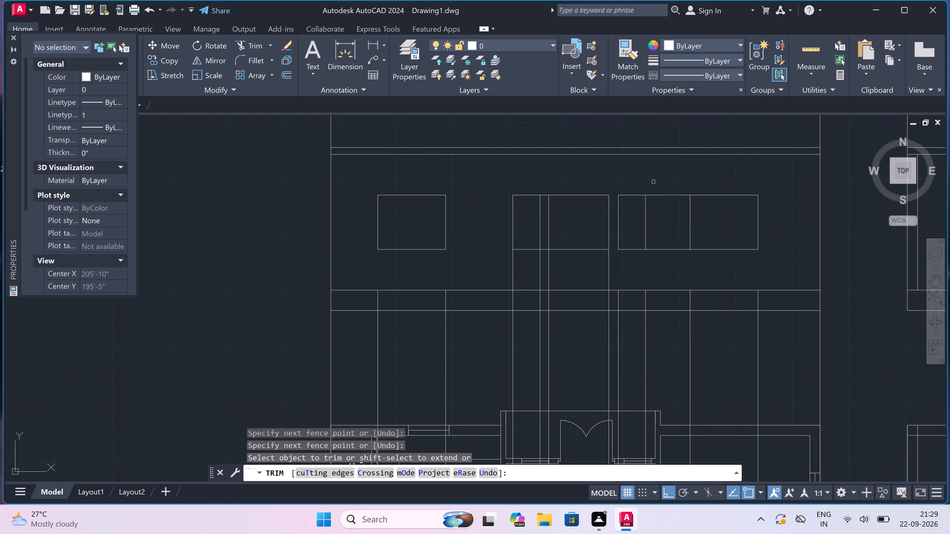
left_click_drag(659, 180, 662, 185)
left_click(668, 258)
Trim the sill line out of the central door and the surplus lines around the narrow window on its left.
left_click_drag(578, 236, 578, 240)
left_click(578, 271)
left_click(546, 184)
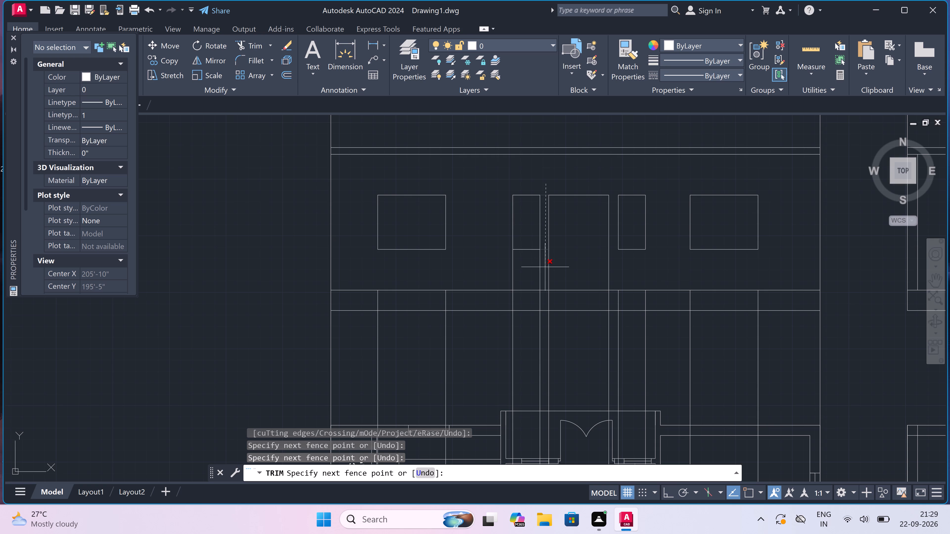
left_click(546, 268)
left_click(546, 268)
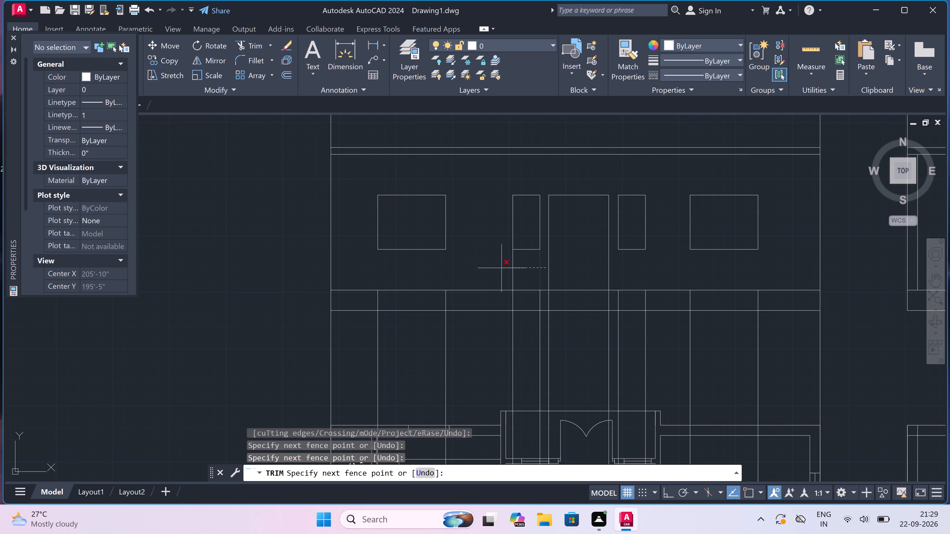
left_click(501, 268)
key("Escape")
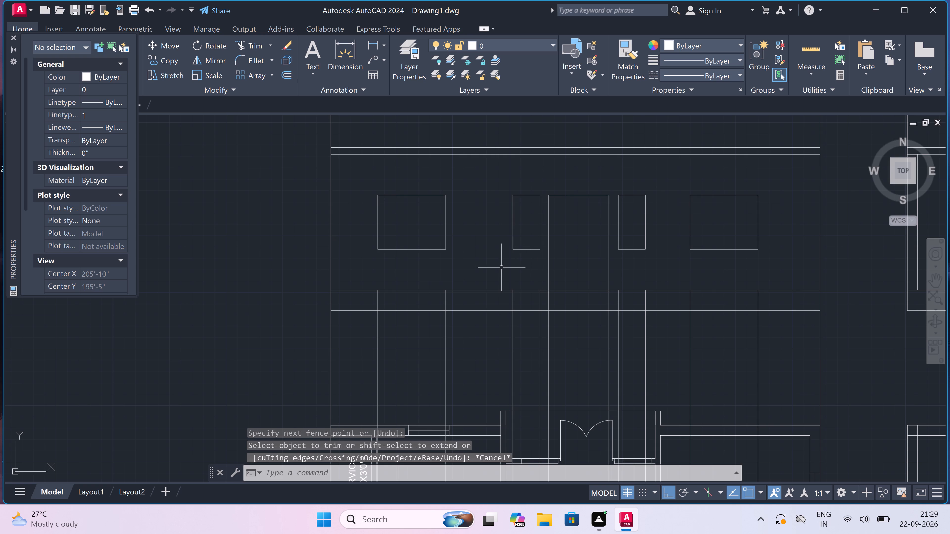
Trim the inner vertical lines out of the bottom band of the elevation above the first plan.
key("space")
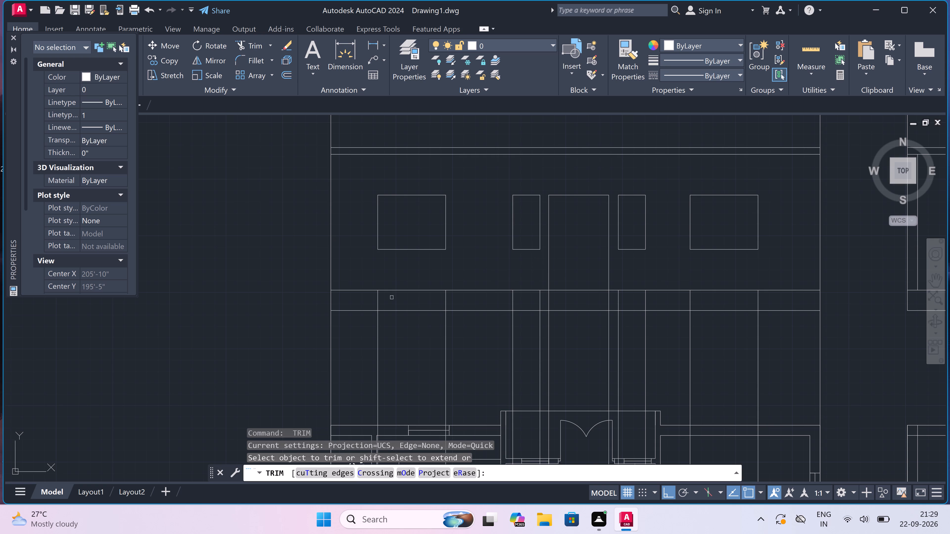
left_click_drag(370, 300, 373, 300)
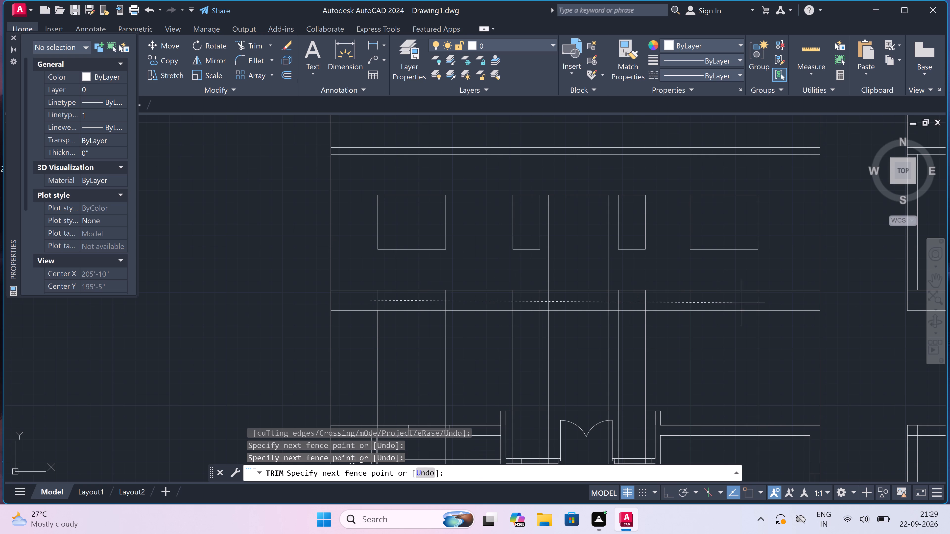
left_click(765, 300)
Trim away all vertical projection lines between the elevation's bottom band and the top of the first plan.
scroll(758, 296, "down", 3)
scroll(778, 321, "up", 1)
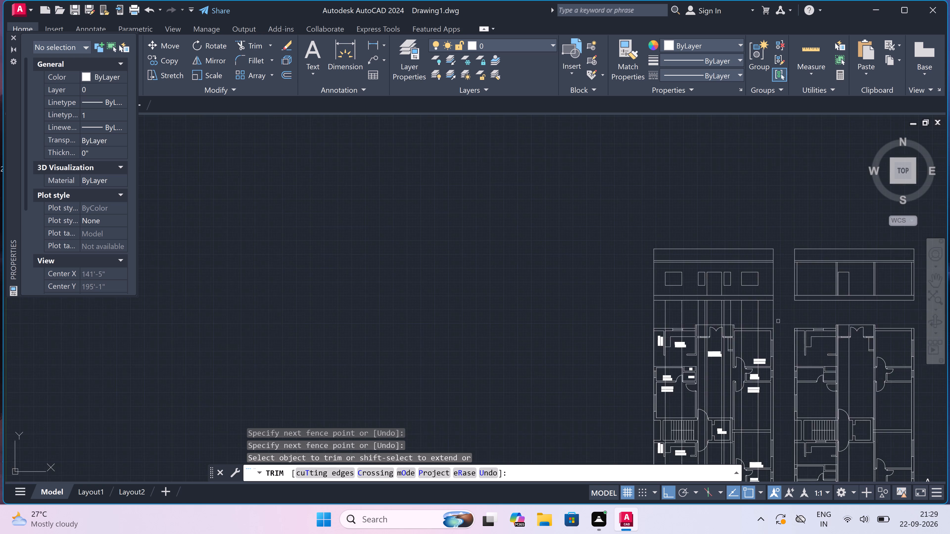
scroll(778, 321, "up", 2)
left_click(775, 286)
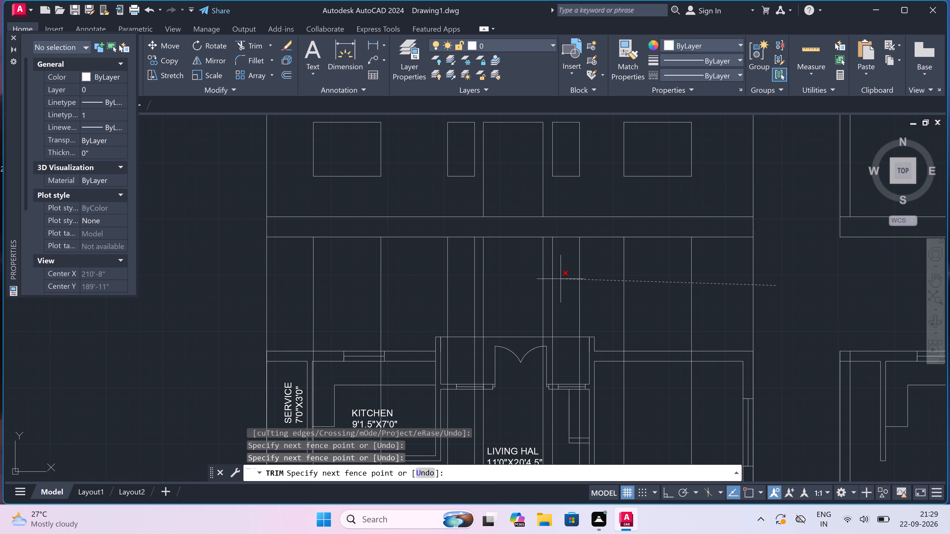
left_click(259, 290)
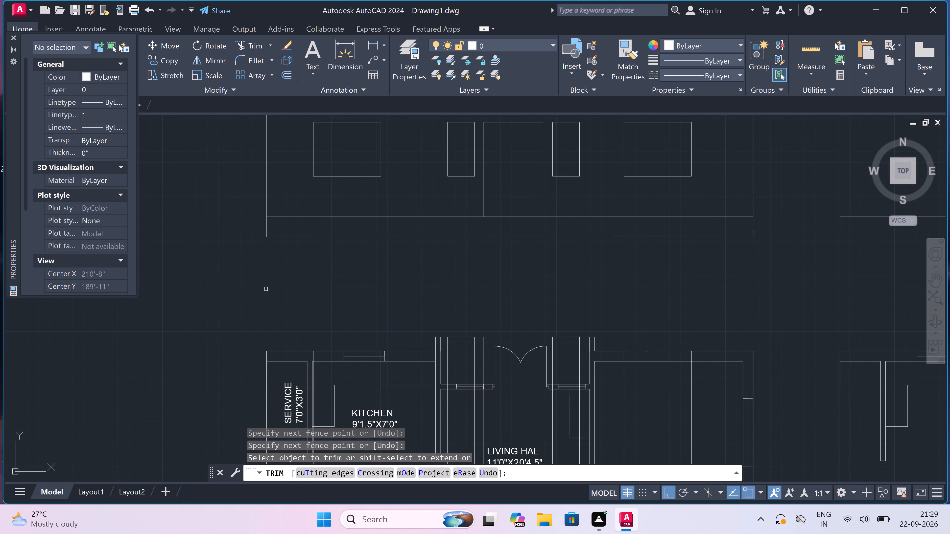
scroll(422, 276, "down", 2)
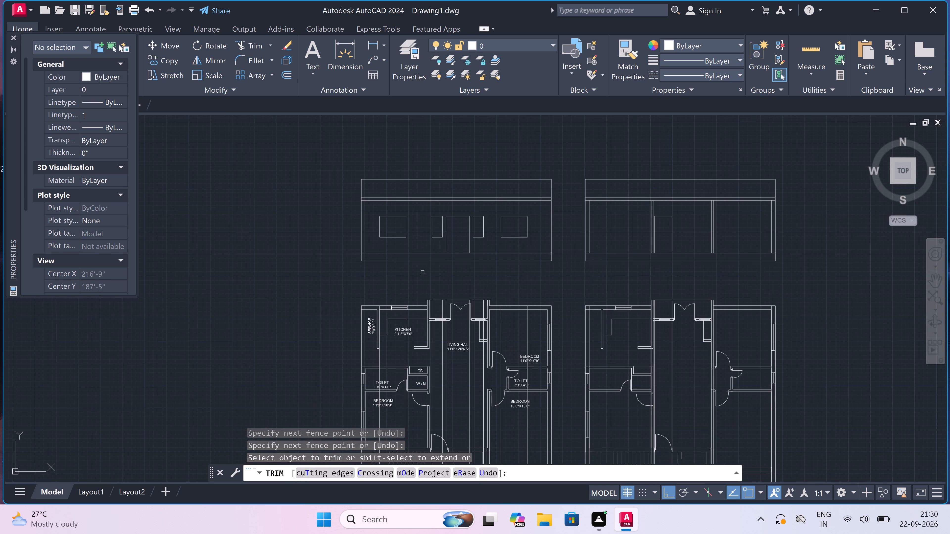
key("Escape")
Erase all leftover vertical projection lines running through and below both floor plans.
scroll(429, 267, "down", 5)
scroll(409, 321, "up", 1)
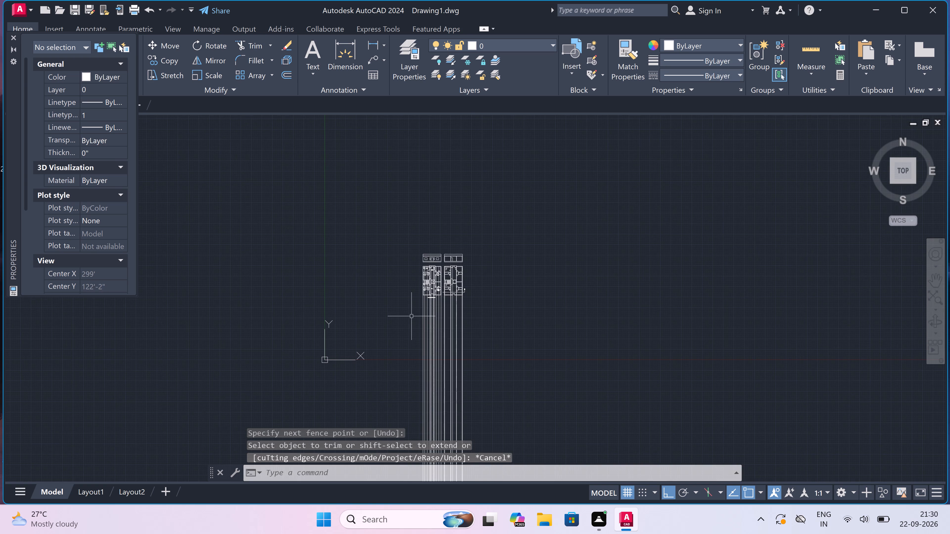
scroll(409, 321, "up", 2)
left_click_drag(705, 261, 658, 285)
left_click(335, 378)
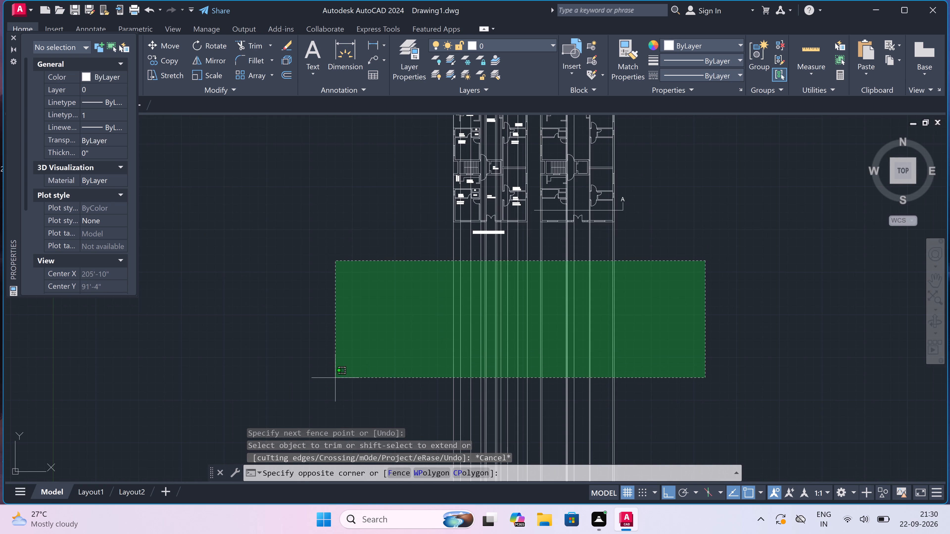
key("Delete")
scroll(380, 329, "down", 3)
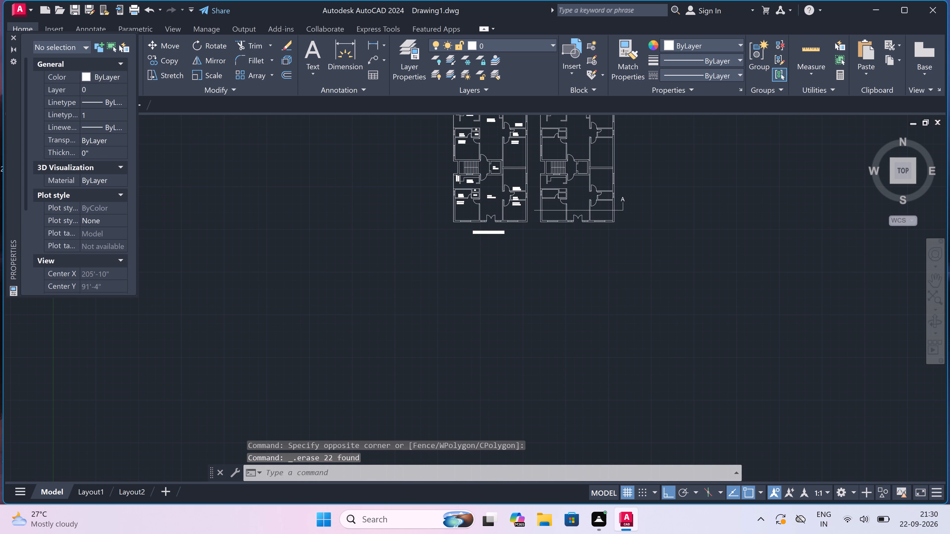
scroll(391, 325, "down", 1)
scroll(420, 238, "up", 5)
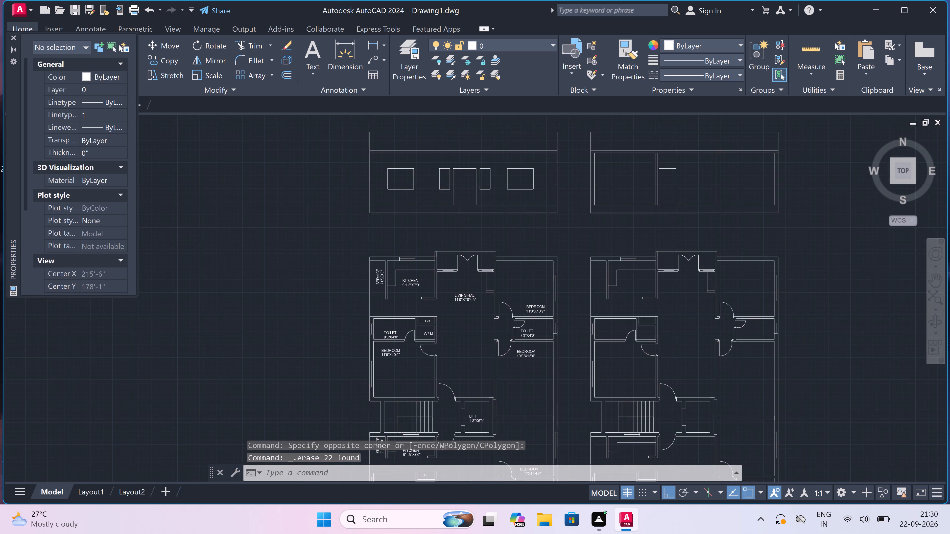
scroll(448, 244, "down", 2)
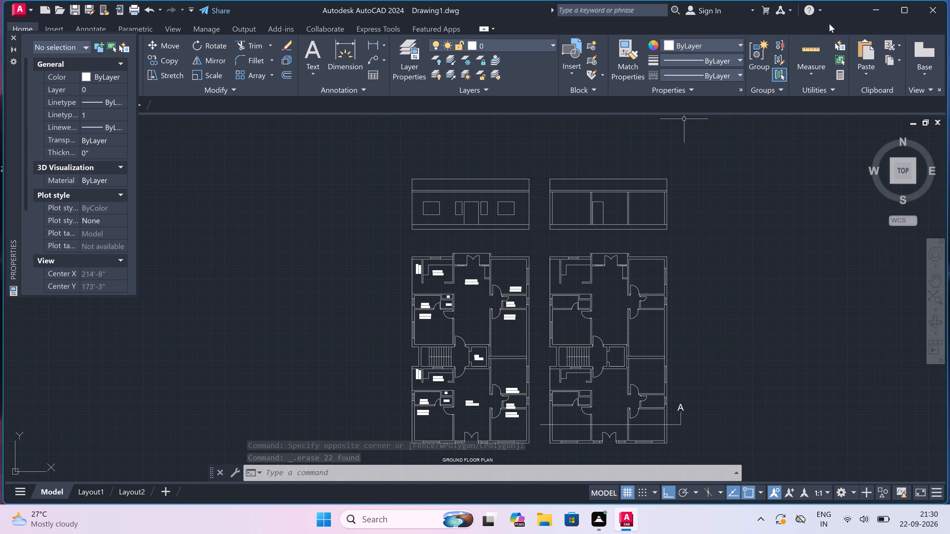
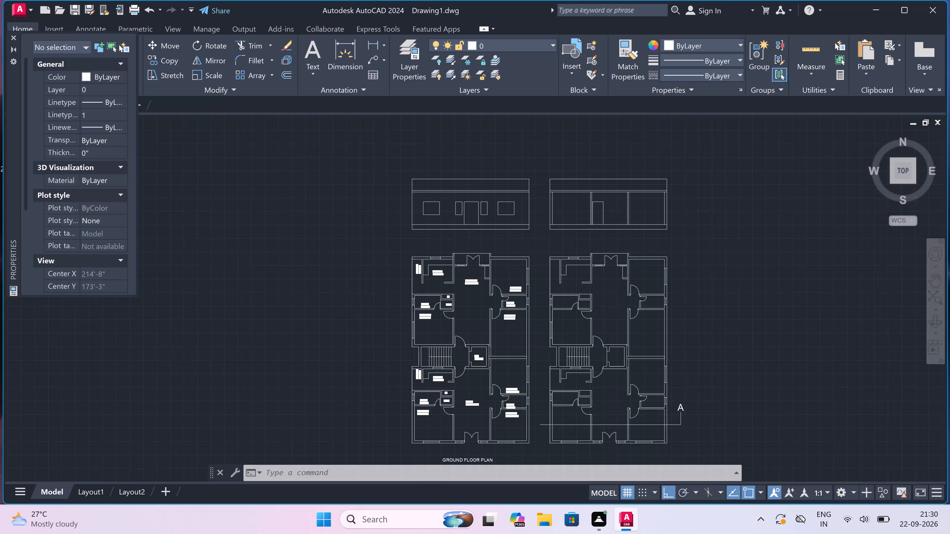
Draw a line 2' outward from the elevation's lower right corner, continuing vertically to just above the parapet.
scroll(489, 215, "up", 2)
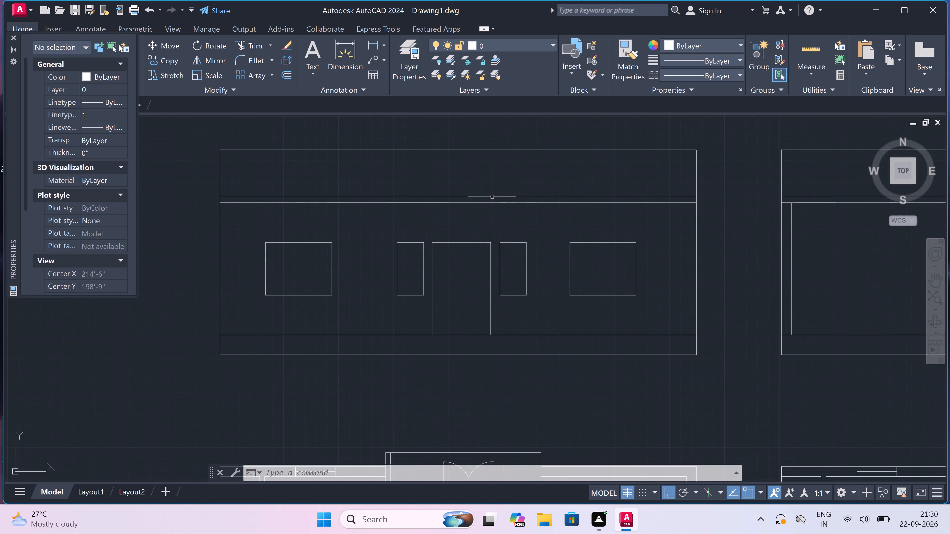
type("L")
key("space")
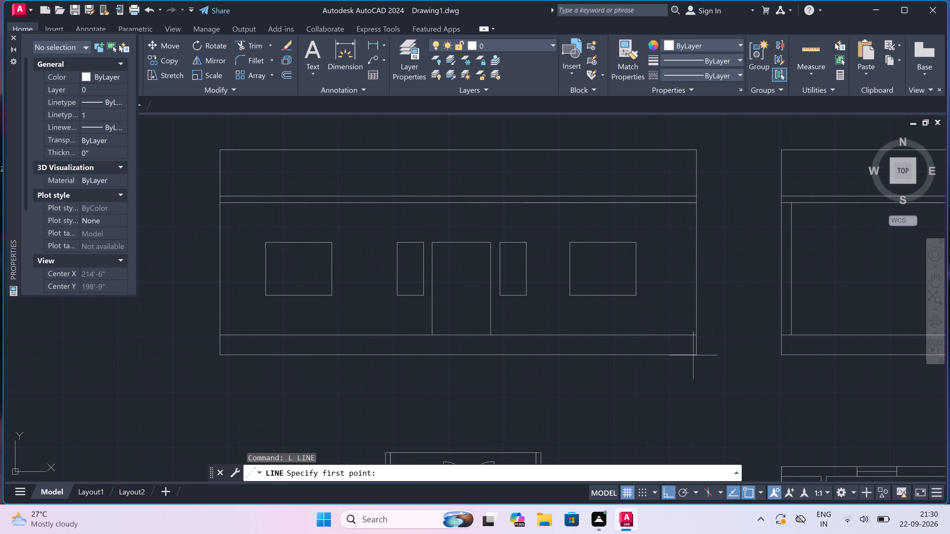
left_click_drag(699, 355, 705, 353)
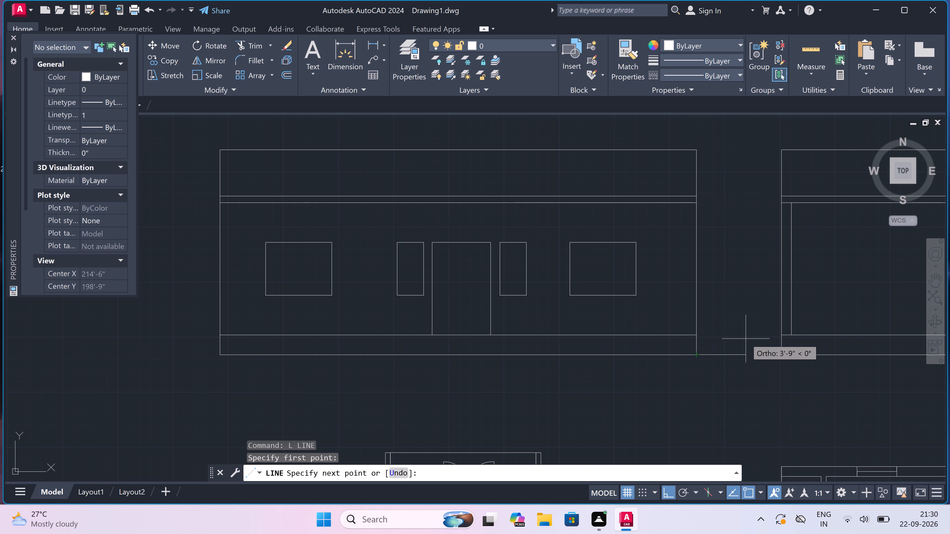
key("2")
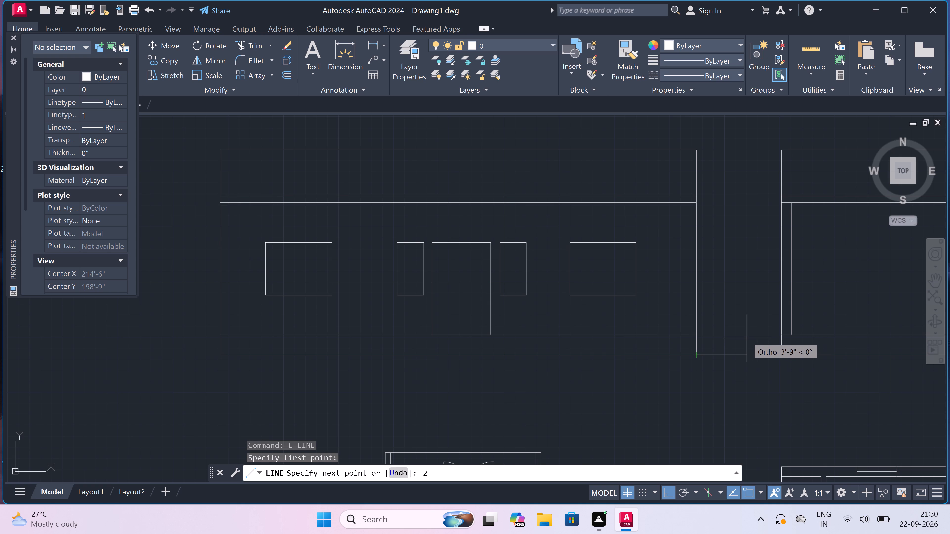
key("apostrophe")
key("space")
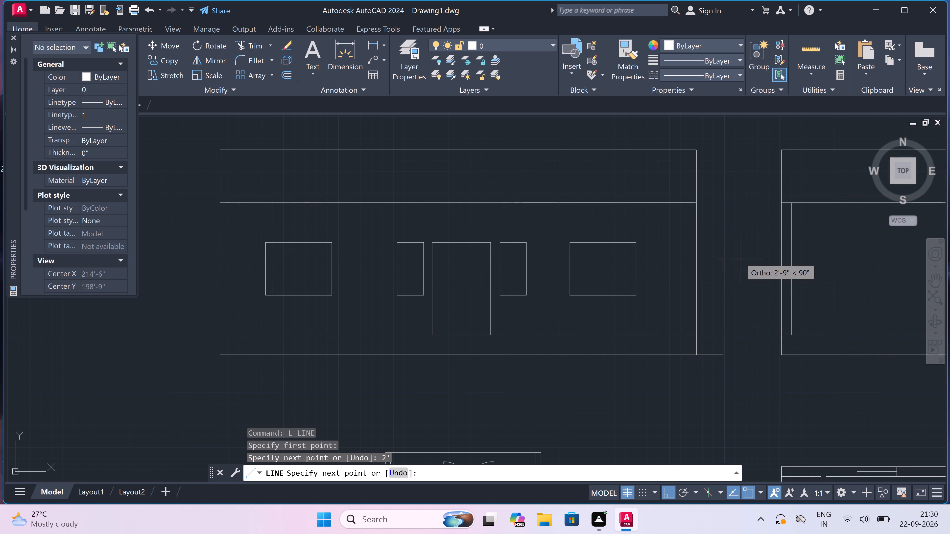
left_click(722, 144)
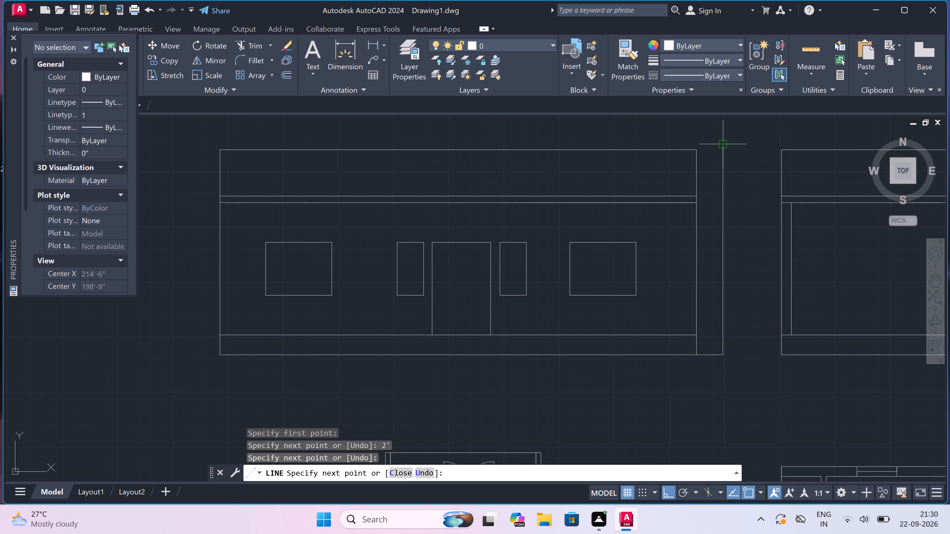
key("Escape")
Draw a line 2' outward from the elevation's lower left corner, continuing vertically to just above the parapet.
key("space")
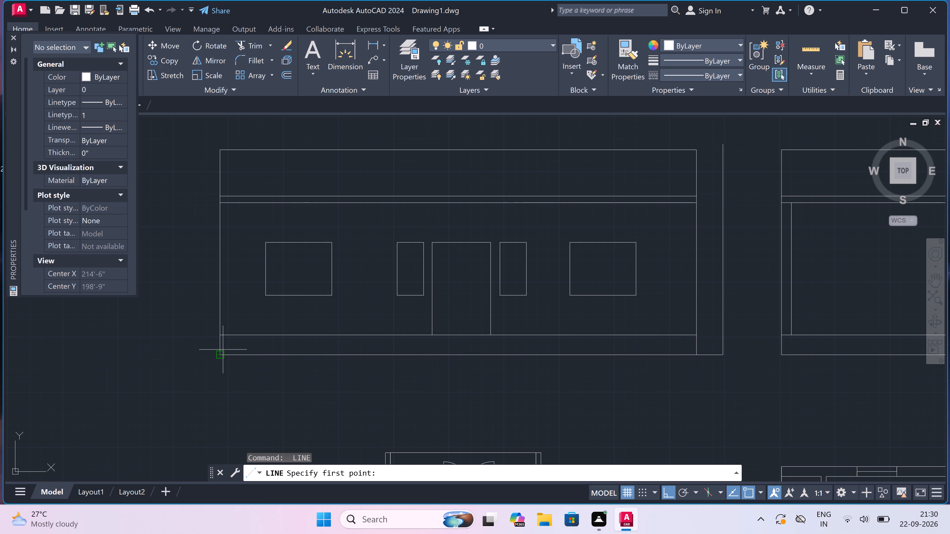
left_click(218, 356)
key("2")
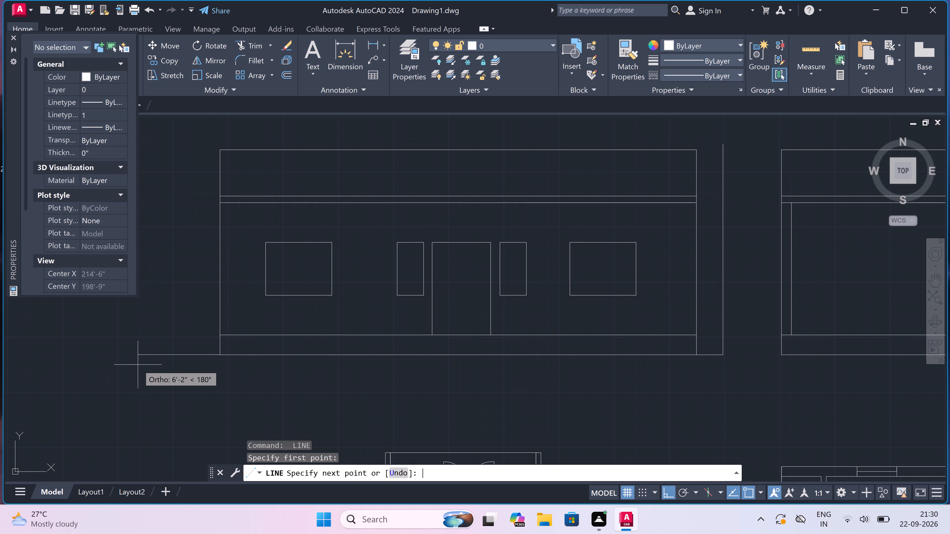
key("apostrophe")
key("space")
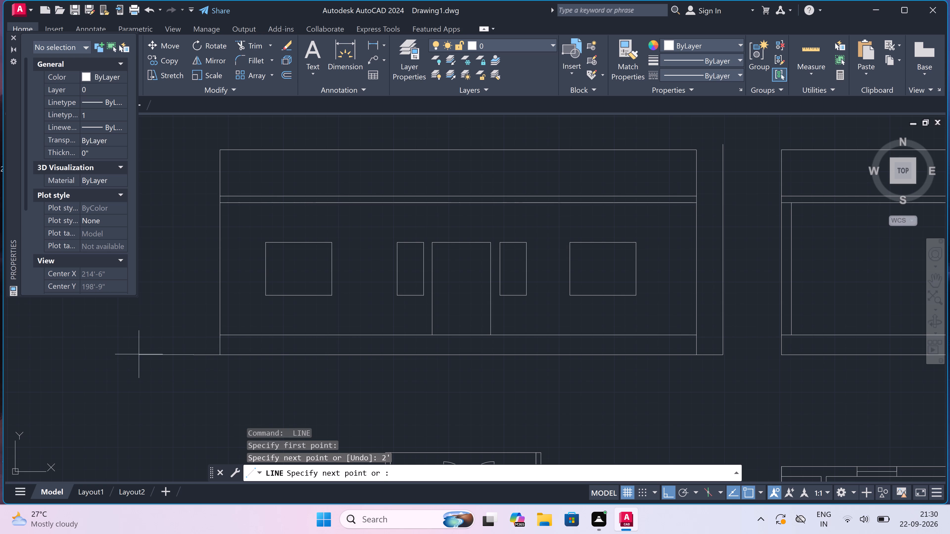
left_click(196, 132)
key("Escape")
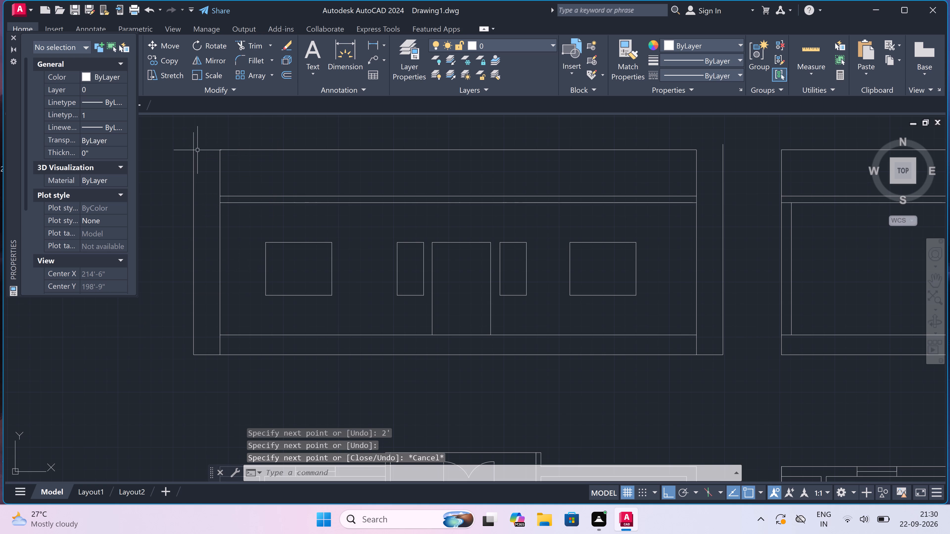
Extend the elevation's parapet top line and both roof slab lines to the new vertical lines on each side.
key("e")
key("x")
key("space")
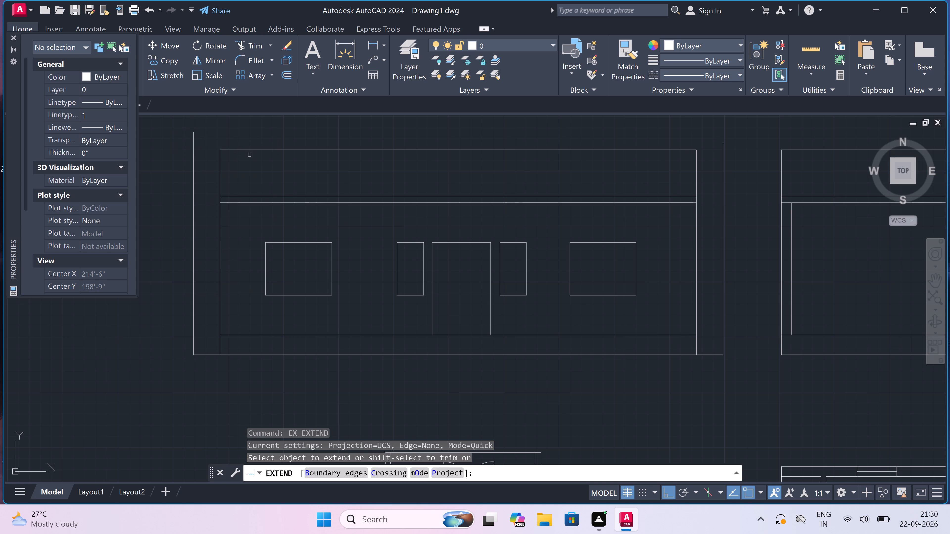
left_click_drag(249, 134, 248, 138)
left_click(235, 237)
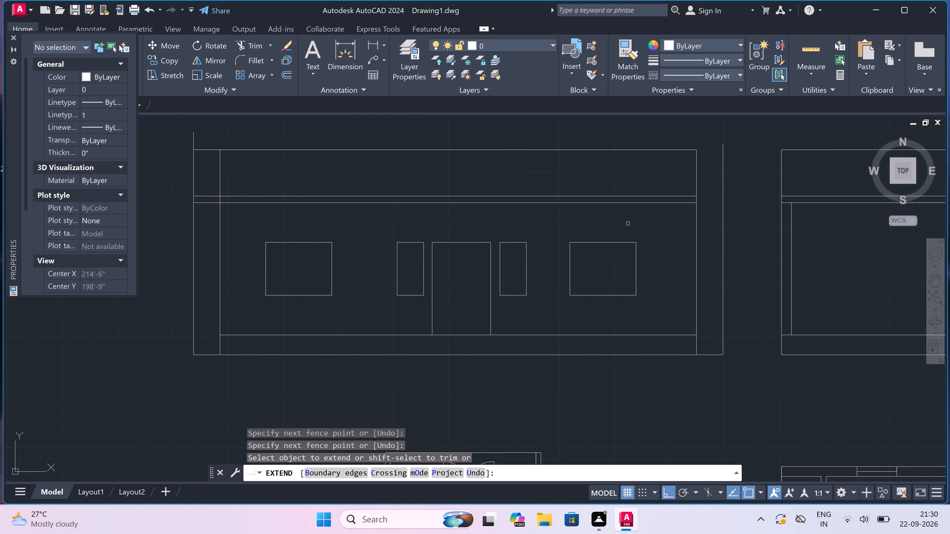
left_click_drag(654, 215, 658, 211)
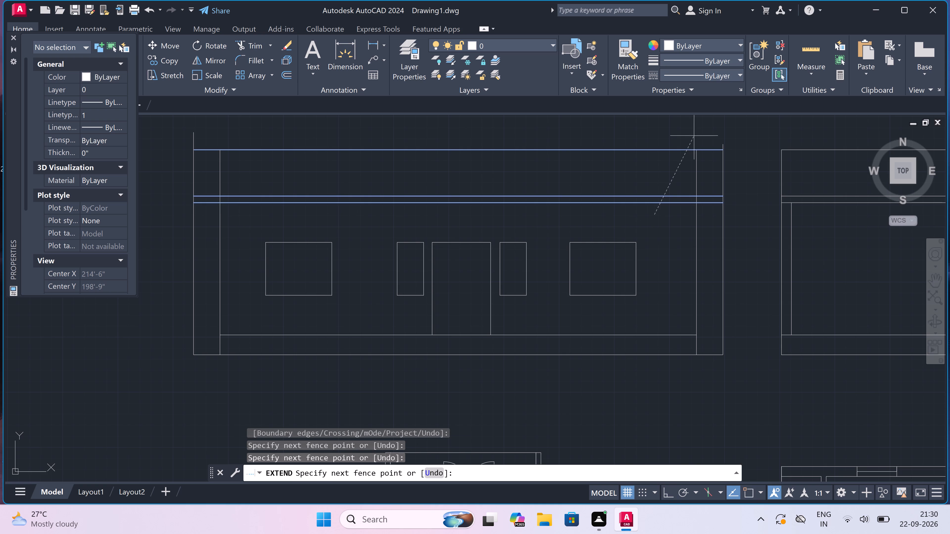
left_click(695, 136)
key("Escape")
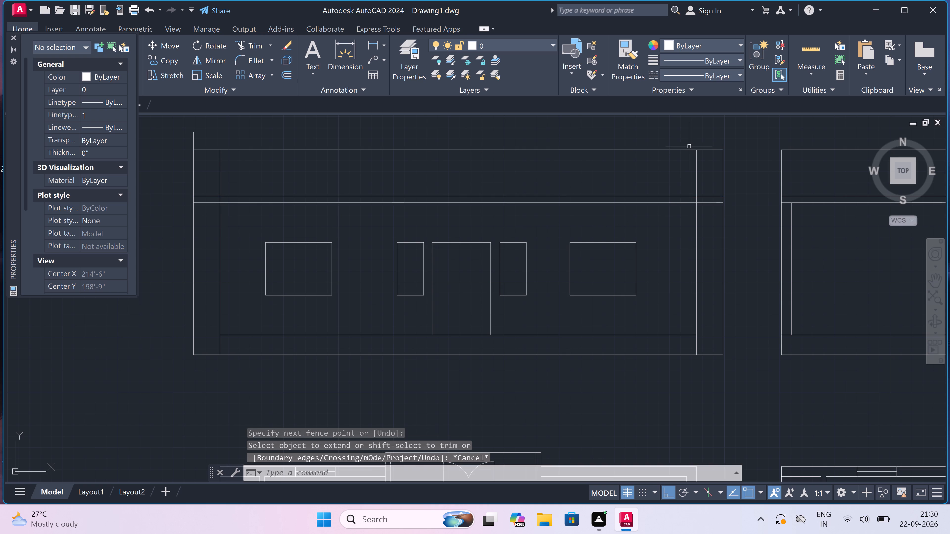
Trim the right vertical's stub above the parapet and the lower slab line across the facade and right overhang.
type("TR")
key("space")
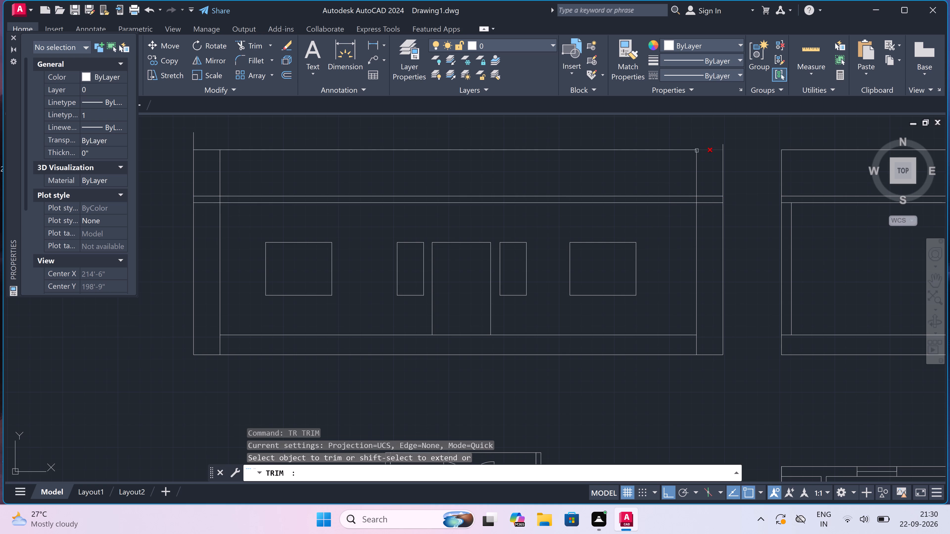
scroll(723, 138, "up", 3)
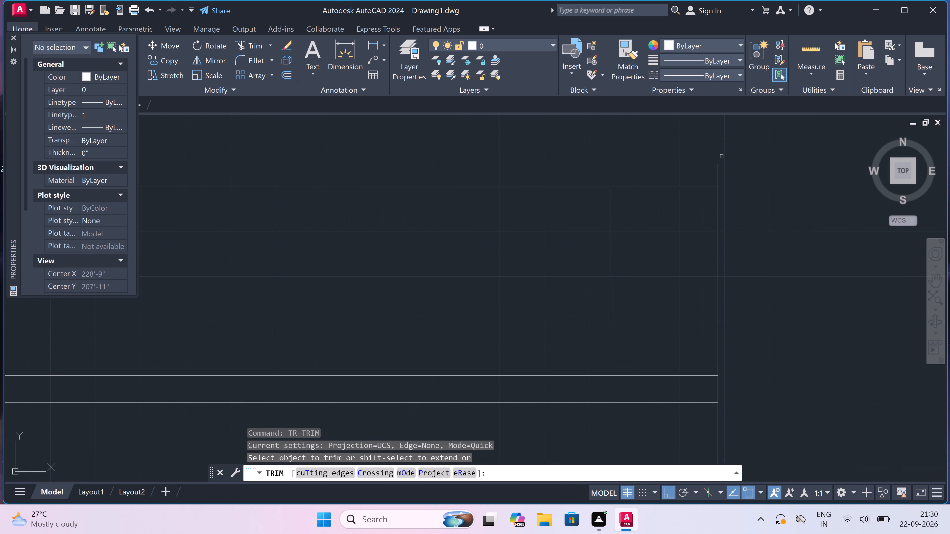
left_click(718, 170)
scroll(718, 170, "down", 3)
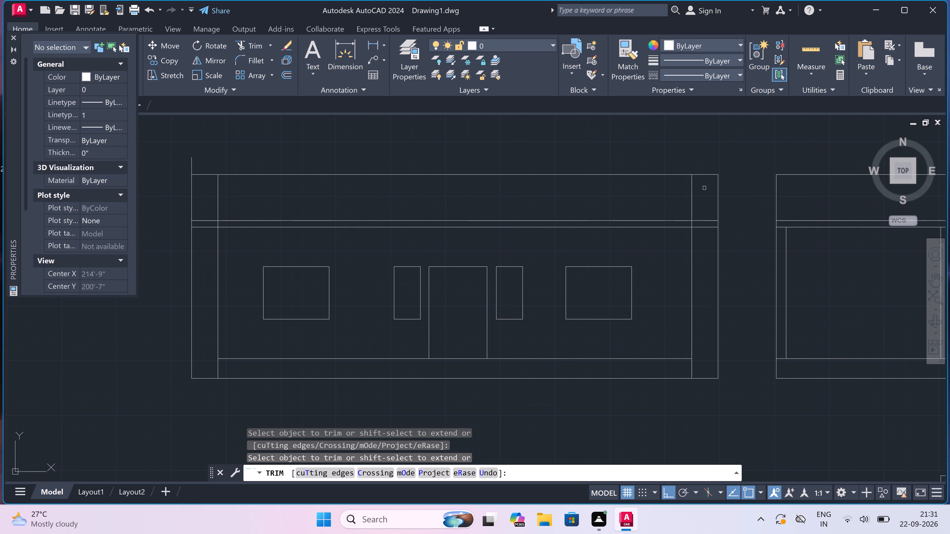
left_click(700, 227)
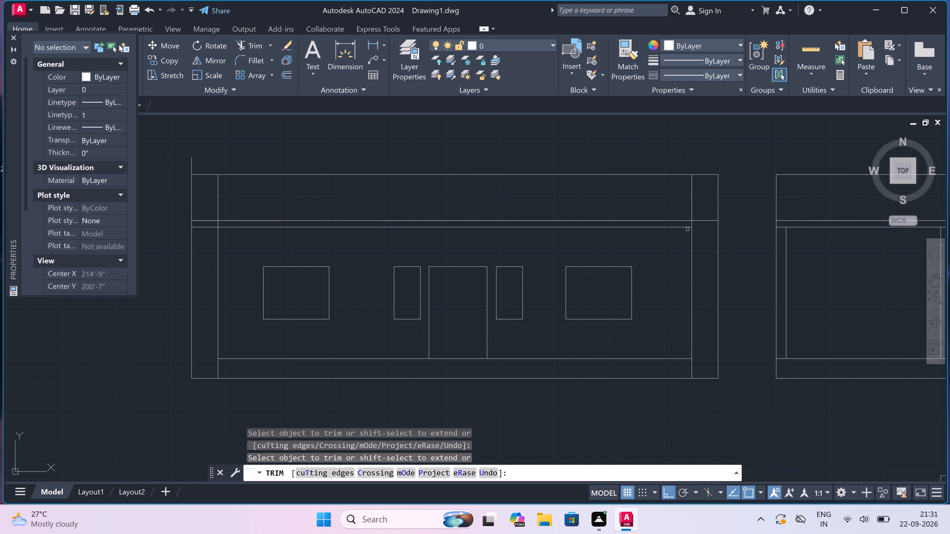
left_click(682, 228)
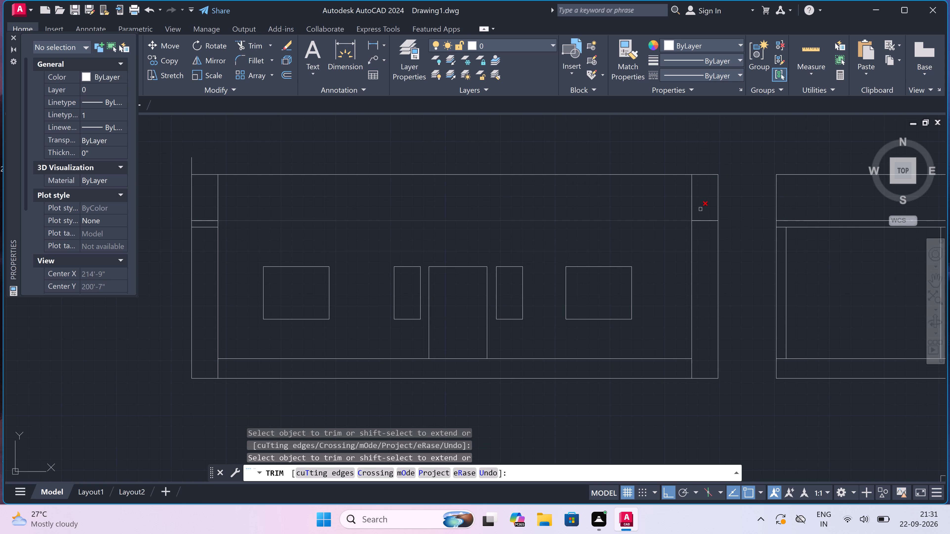
Trim both outer wall lines out of the elevation's parapet band with one fence across it.
left_click_drag(702, 202, 699, 202)
scroll(445, 197, "down", 3)
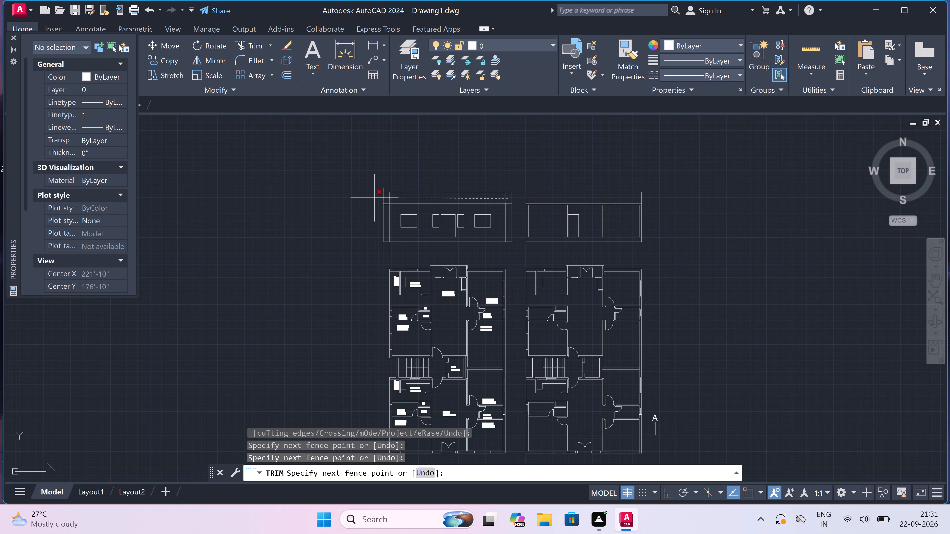
scroll(377, 198, "up", 3)
scroll(403, 196, "up", 3)
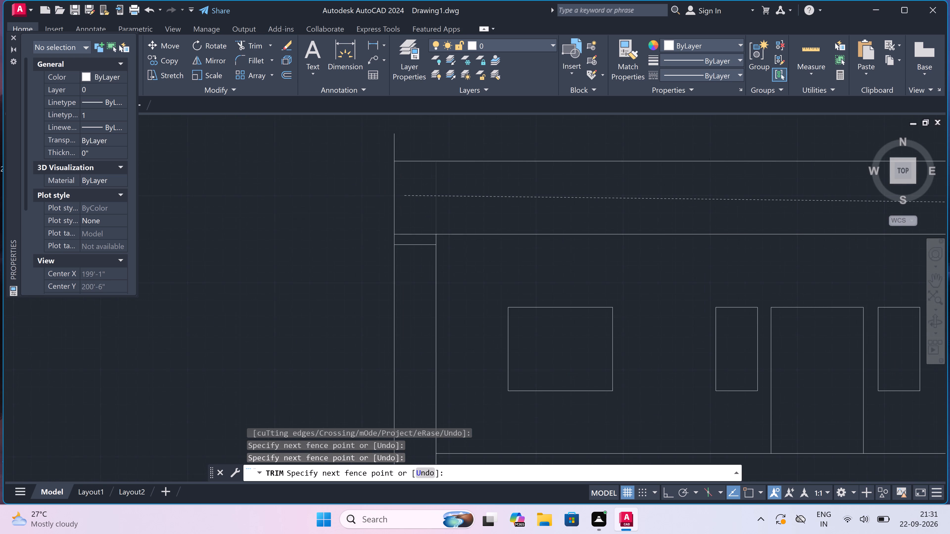
left_click(407, 193)
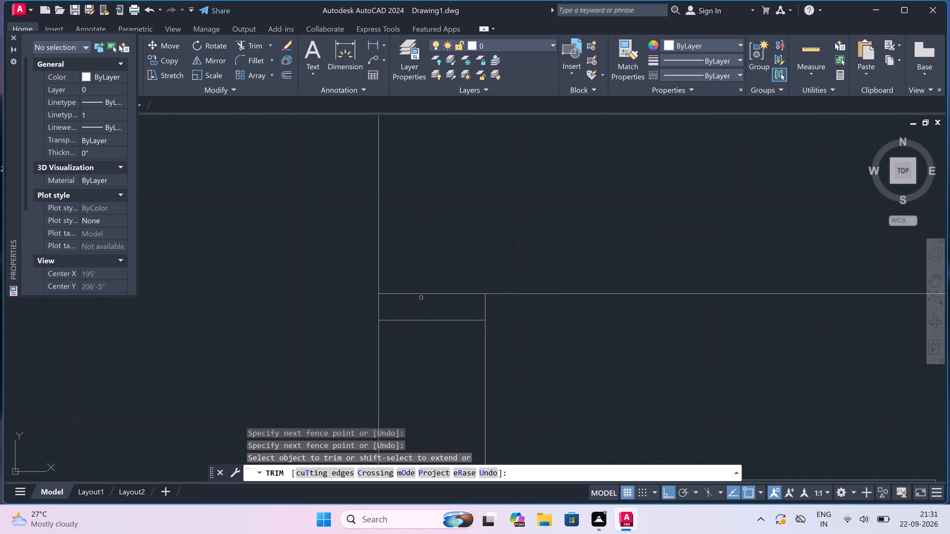
Trim the lower slab line's remaining piece at the left overhang and the left vertical's stub above the parapet.
left_click(421, 308)
left_click(422, 339)
scroll(422, 337, "down", 2)
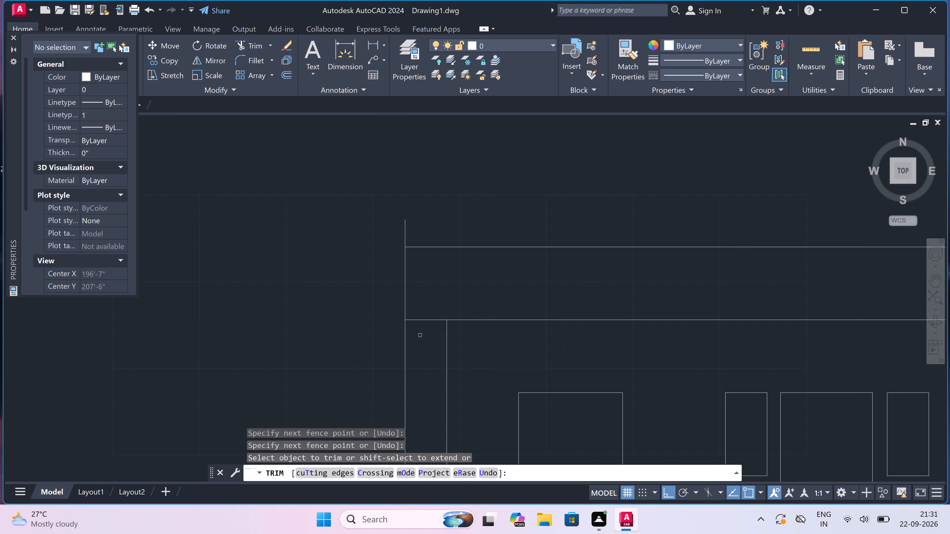
scroll(400, 244, "up", 2)
left_click_drag(399, 233, 406, 228)
left_click(441, 205)
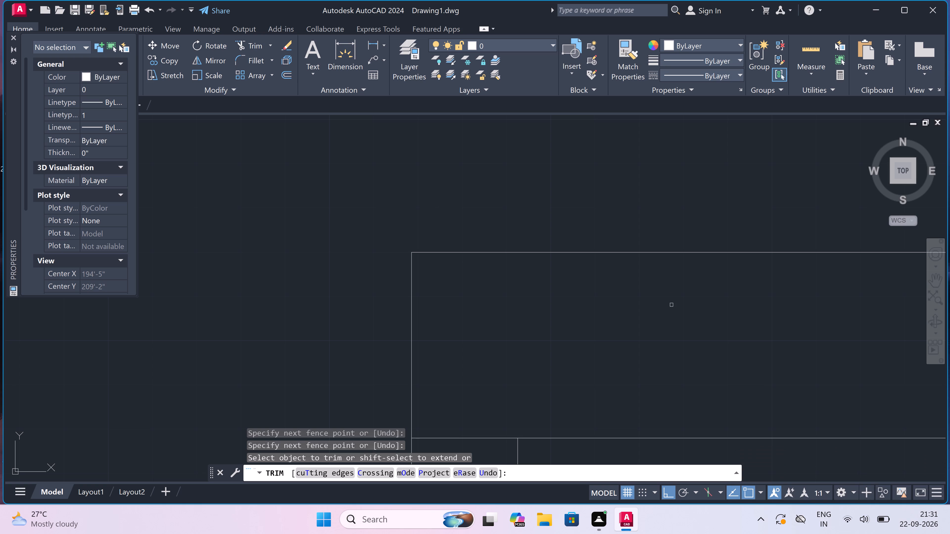
Trim the offset verticals below the parapet overhangs and the 2' base line extensions on both sides of the elevation.
scroll(607, 264, "down", 7)
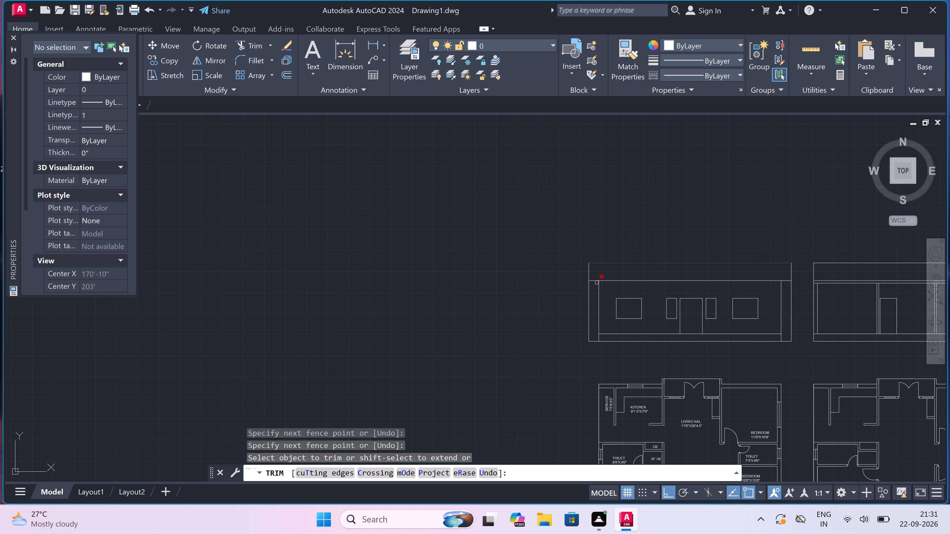
left_click(590, 294)
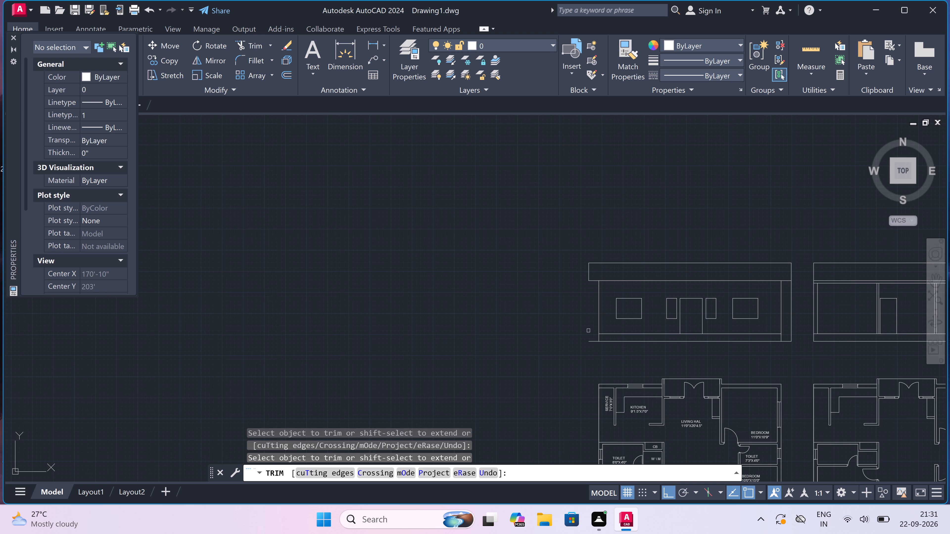
scroll(598, 341, "up", 3)
left_click(582, 342)
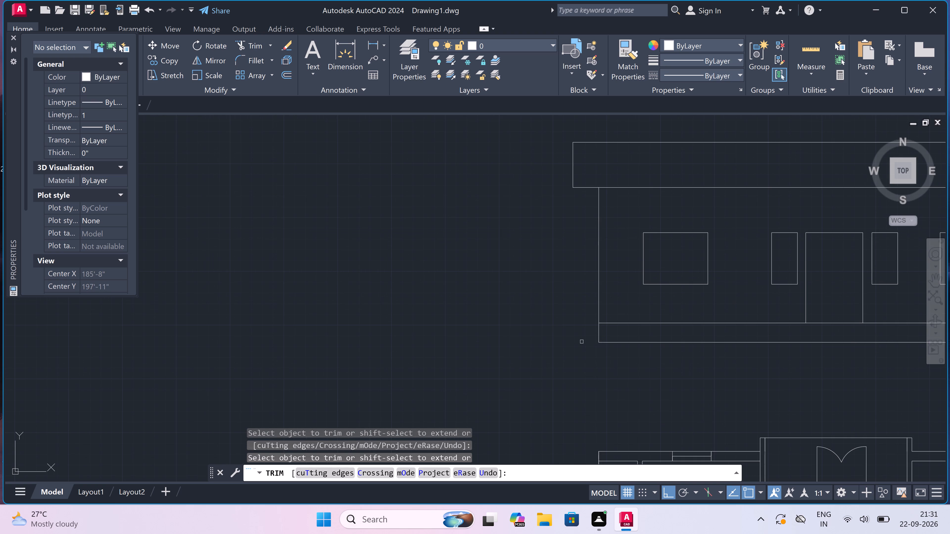
scroll(531, 336, "down", 4)
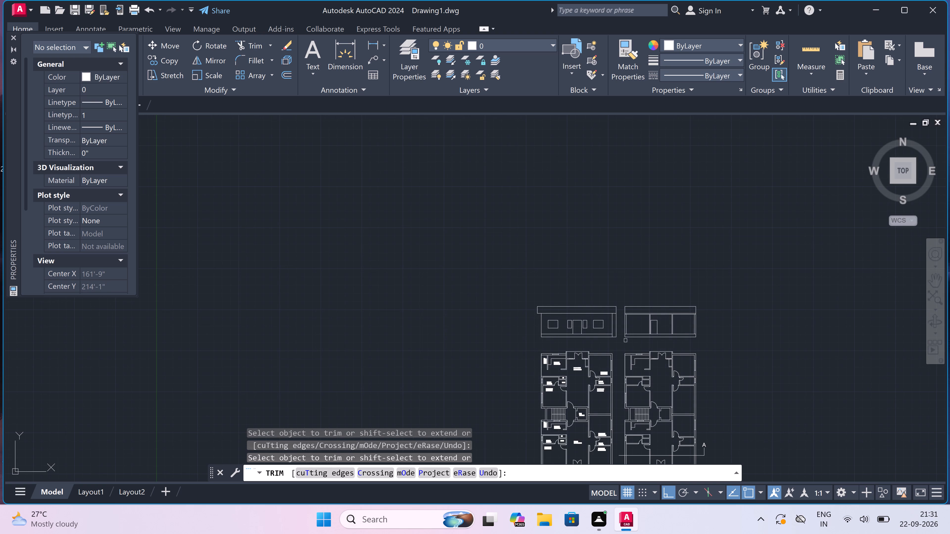
scroll(597, 333, "up", 2)
scroll(638, 338, "up", 2)
left_click_drag(637, 339, 639, 351)
left_click(638, 374)
left_click(649, 315)
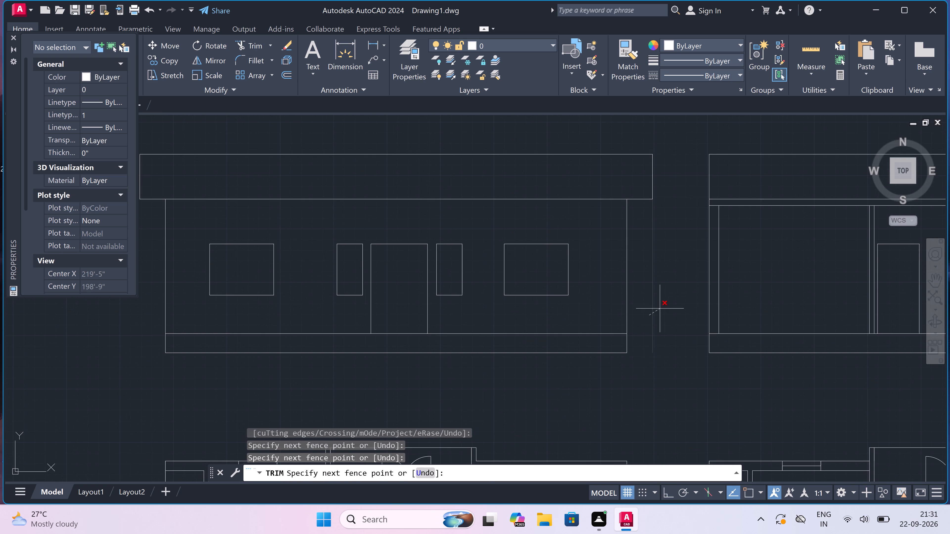
left_click(660, 309)
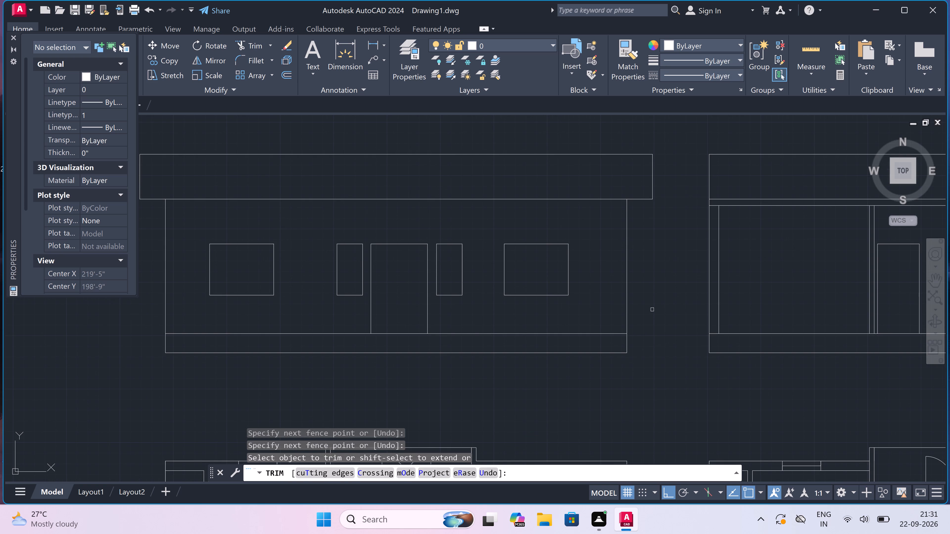
scroll(638, 277, "down", 3)
scroll(641, 267, "up", 2)
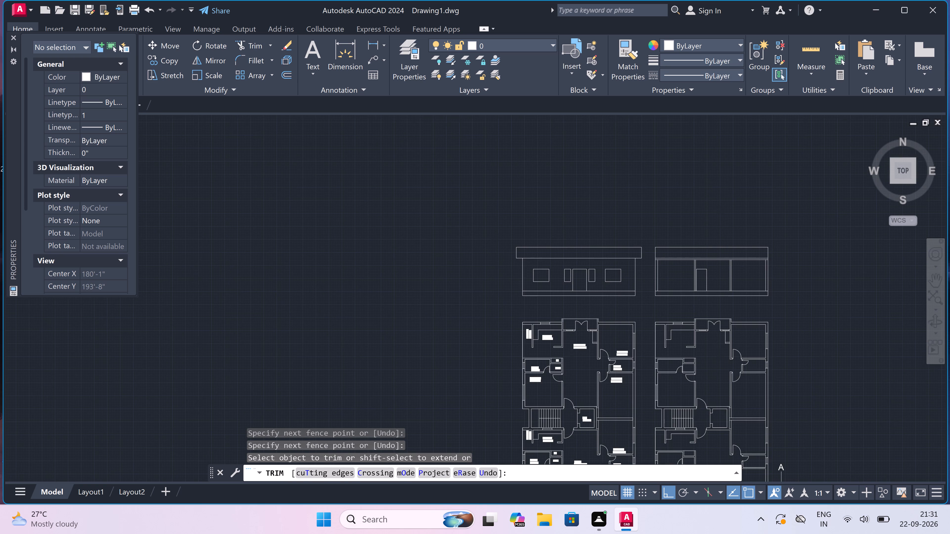
scroll(641, 267, "down", 2)
scroll(644, 271, "up", 3)
scroll(644, 271, "down", 1)
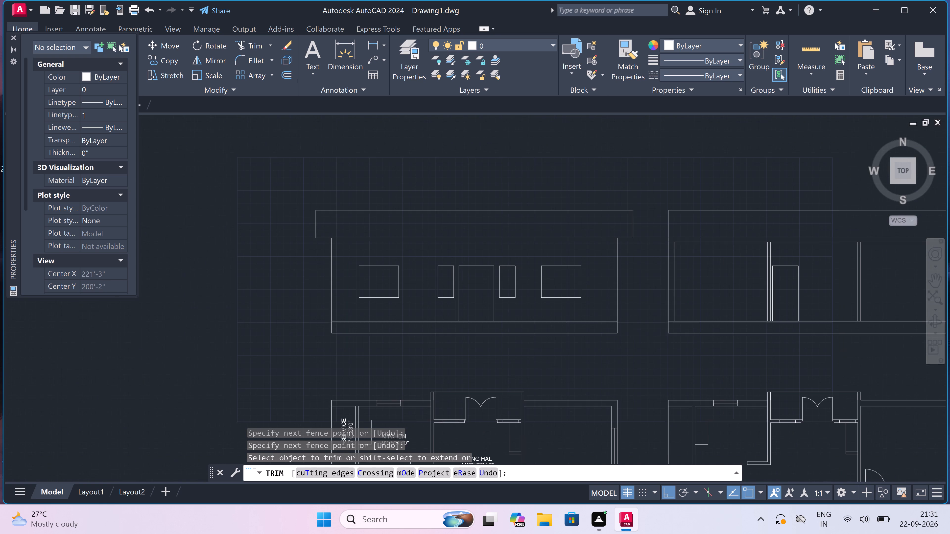
key("Escape")
With ortho off, draw a sloping line from the parapet's lower right corner down to the elevation's right wall line.
type("L")
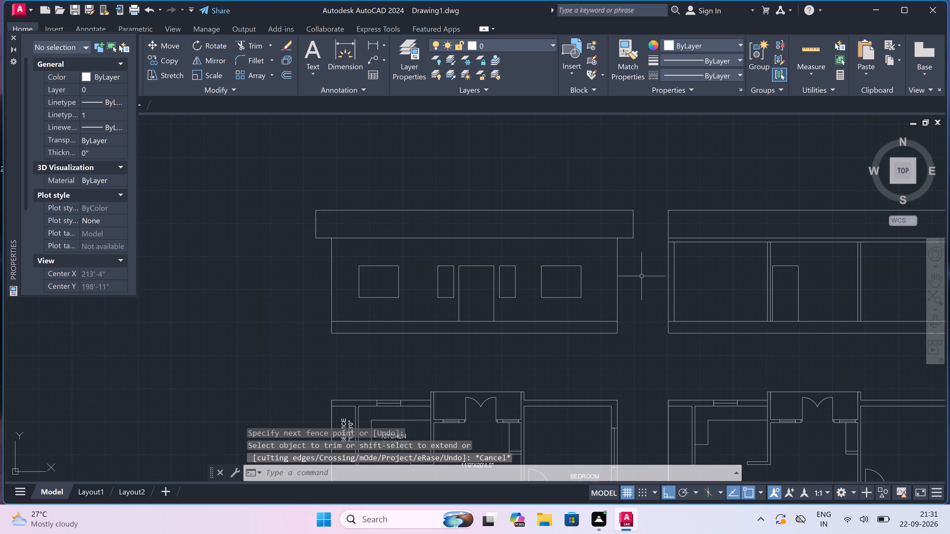
key("space")
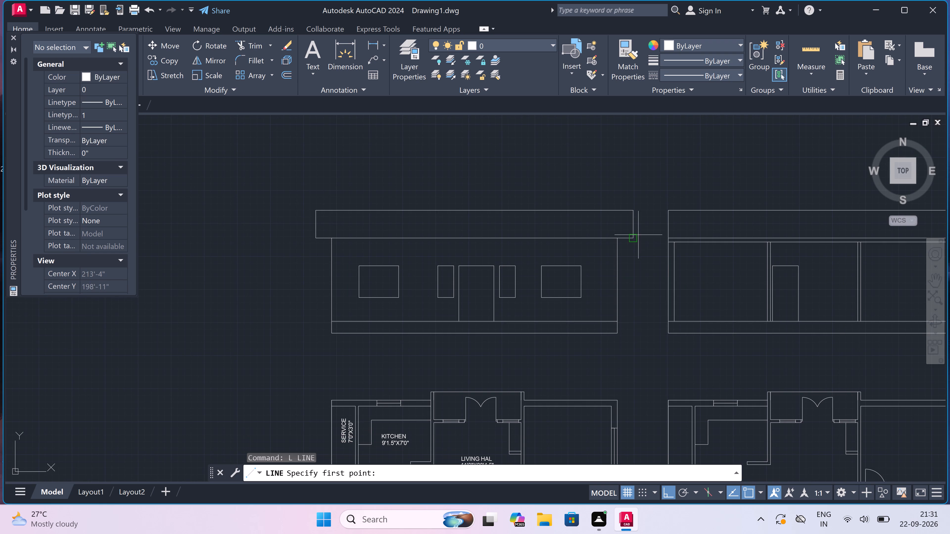
scroll(636, 234, "up", 3)
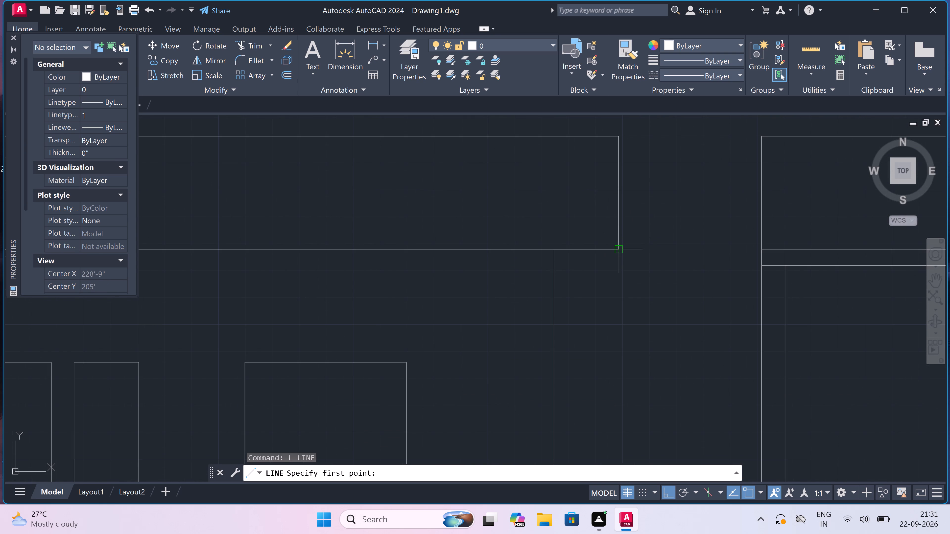
left_click(616, 250)
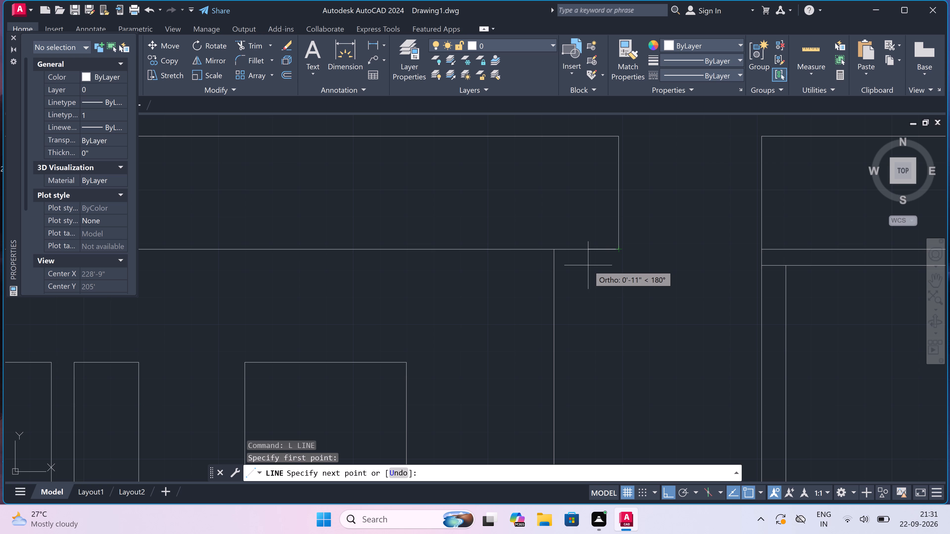
key("F8")
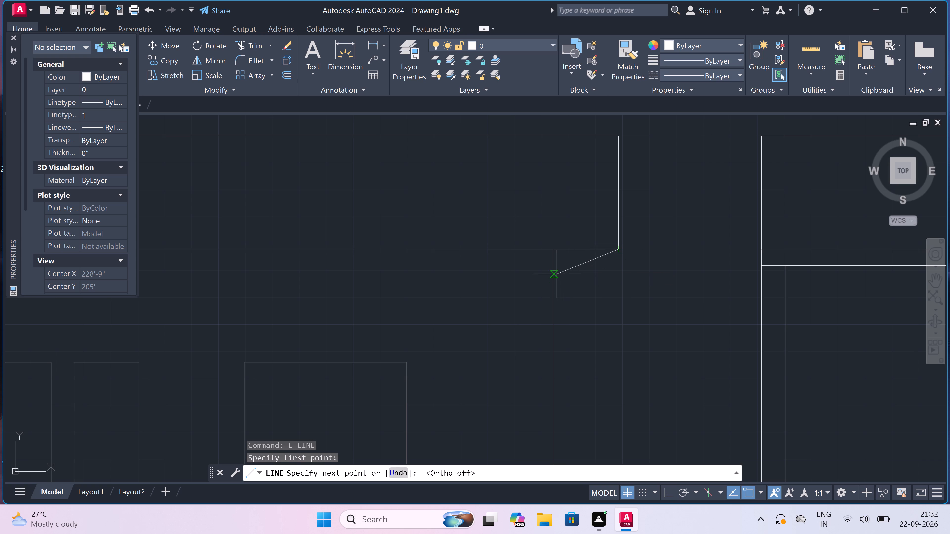
left_click(554, 277)
key("Escape")
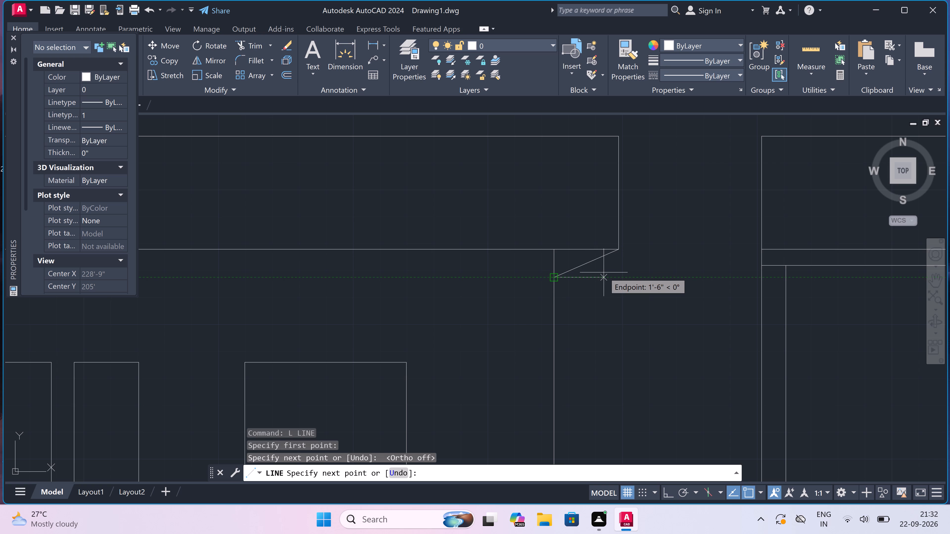
Draw a matching sloping line from the parapet's lower left corner down to the elevation's left wall line.
scroll(605, 272, "down", 5)
scroll(536, 270, "up", 1)
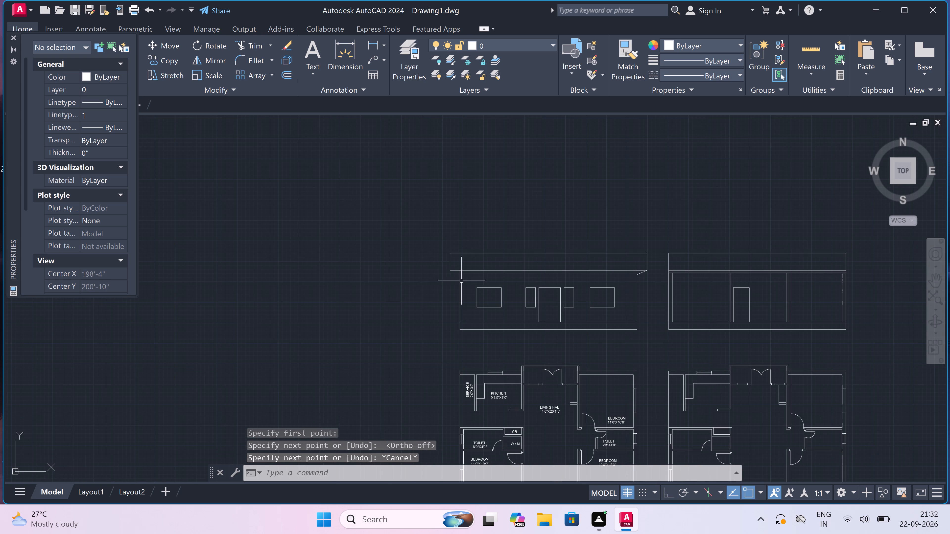
scroll(470, 274, "up", 3)
key("space")
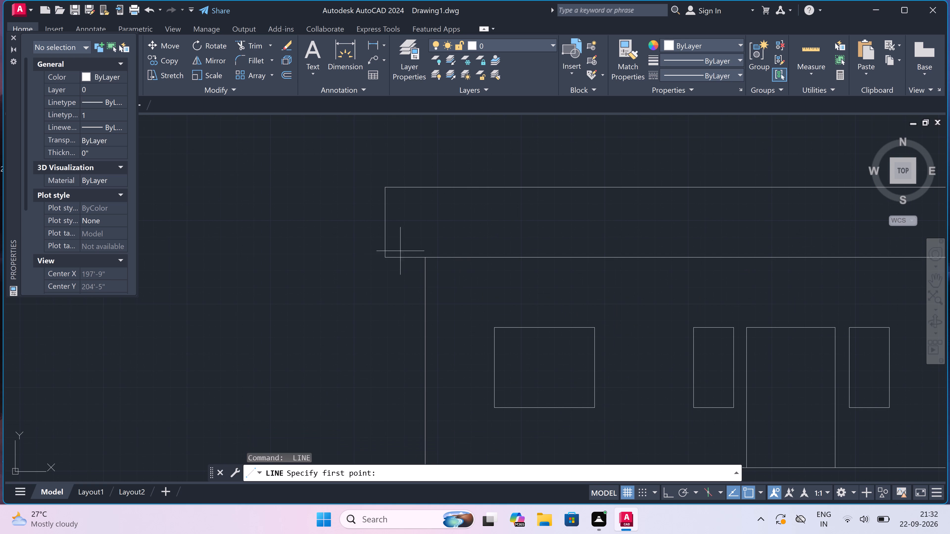
left_click_drag(385, 257, 388, 260)
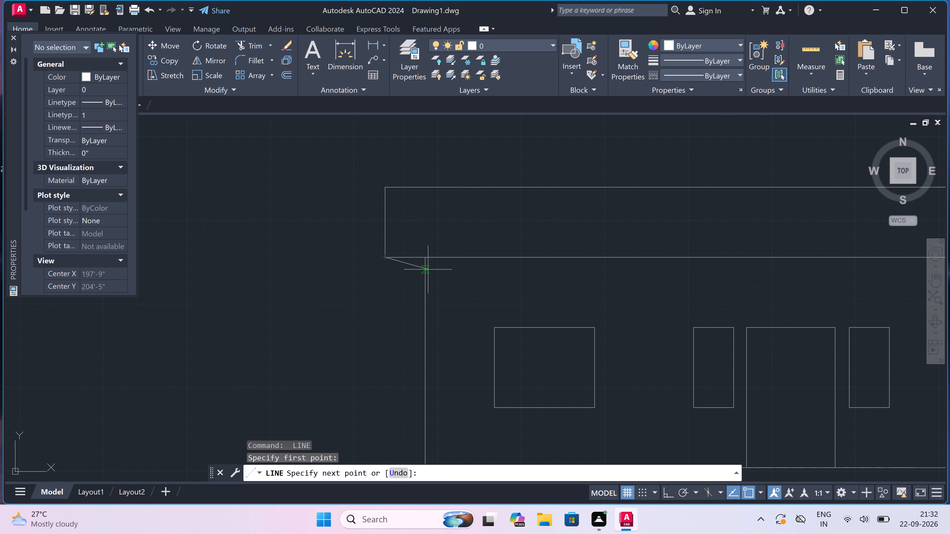
left_click(421, 272)
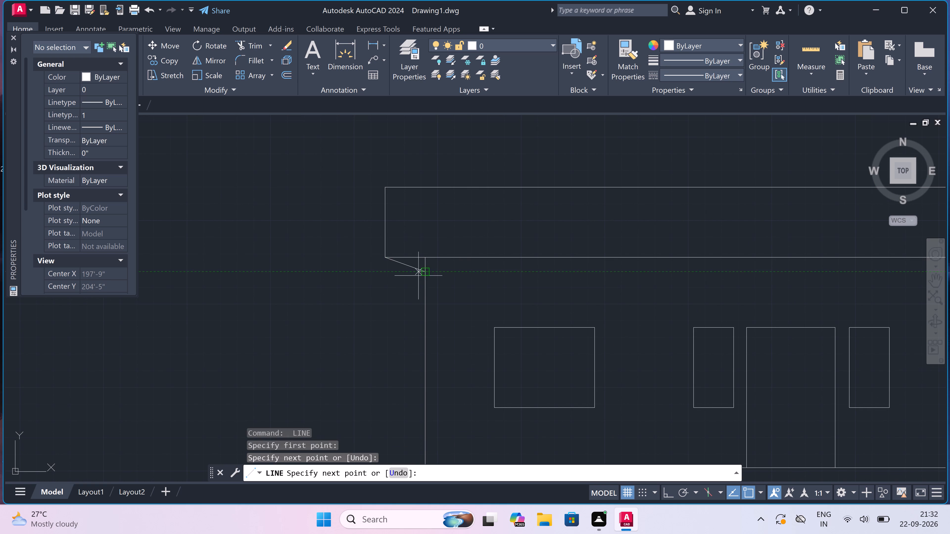
key("Escape")
Draw a slightly inset rectangle inside the elevation's leftmost wide window as its inner frame.
scroll(445, 253, "down", 3)
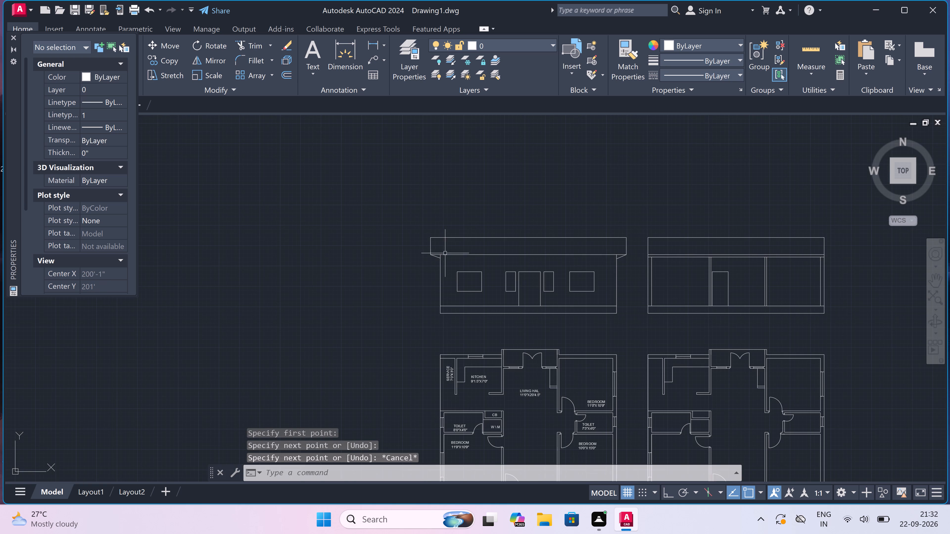
scroll(480, 269, "up", 3)
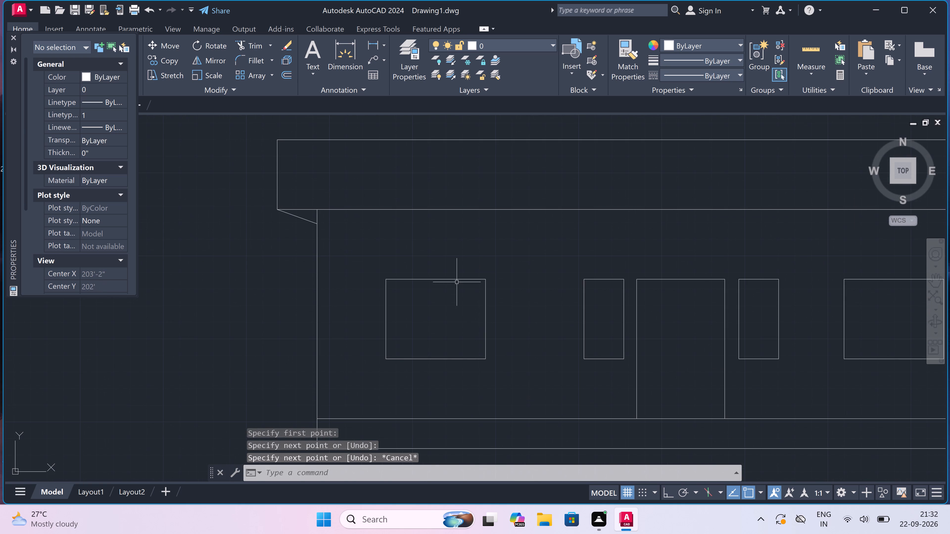
key("r")
type("EC")
key("space")
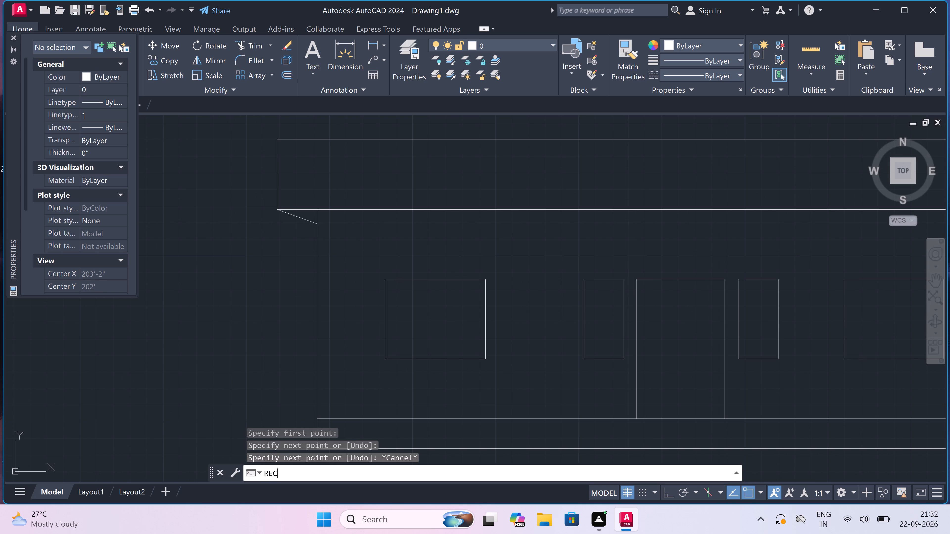
scroll(397, 284, "up", 3)
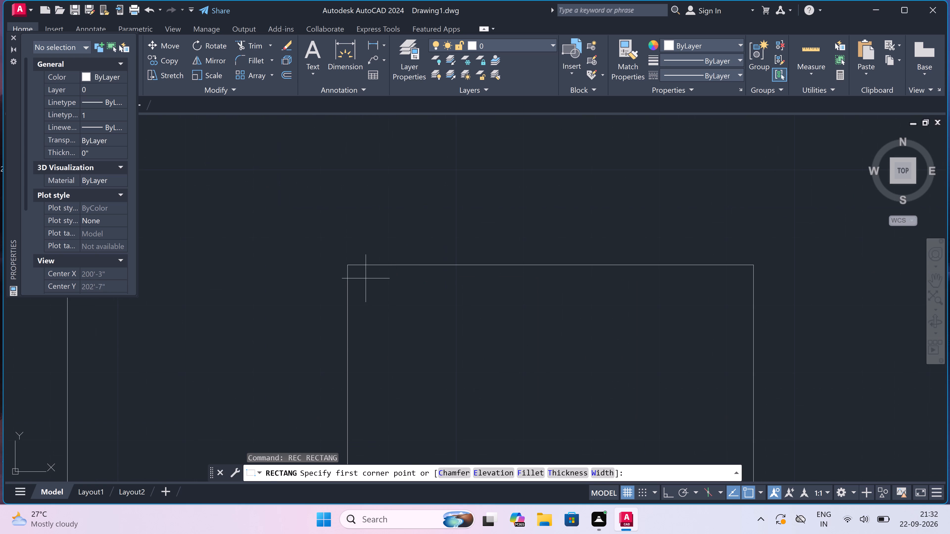
scroll(362, 278, "up", 2)
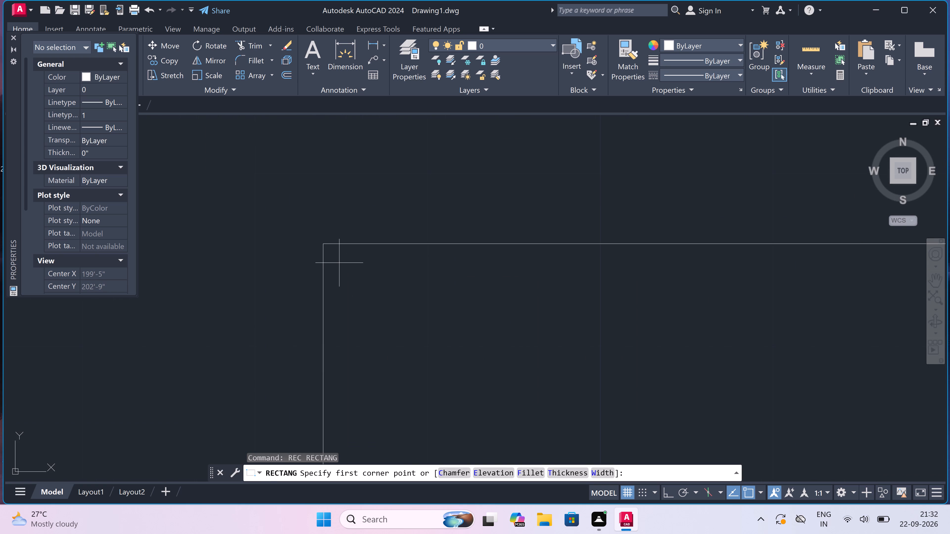
left_click_drag(339, 263, 358, 267)
scroll(632, 333, "down", 5)
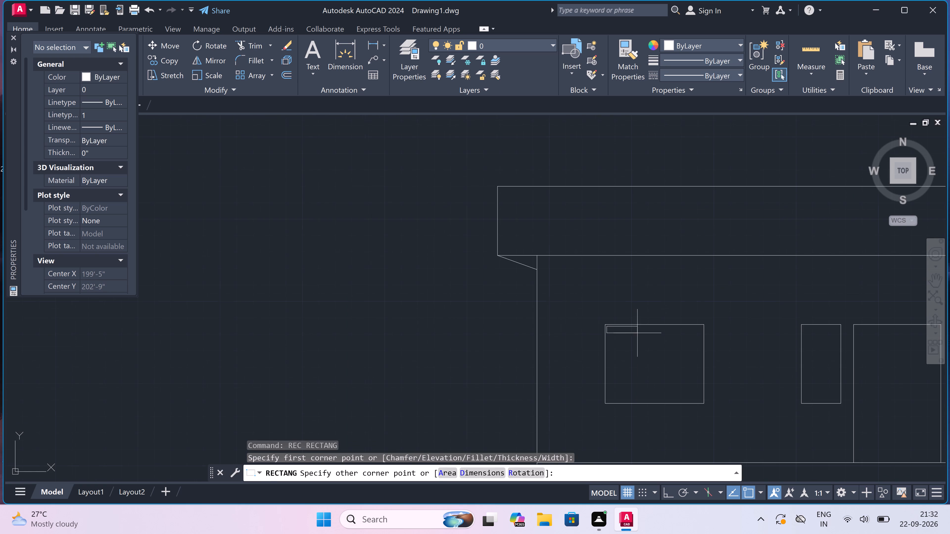
scroll(705, 399, "up", 3)
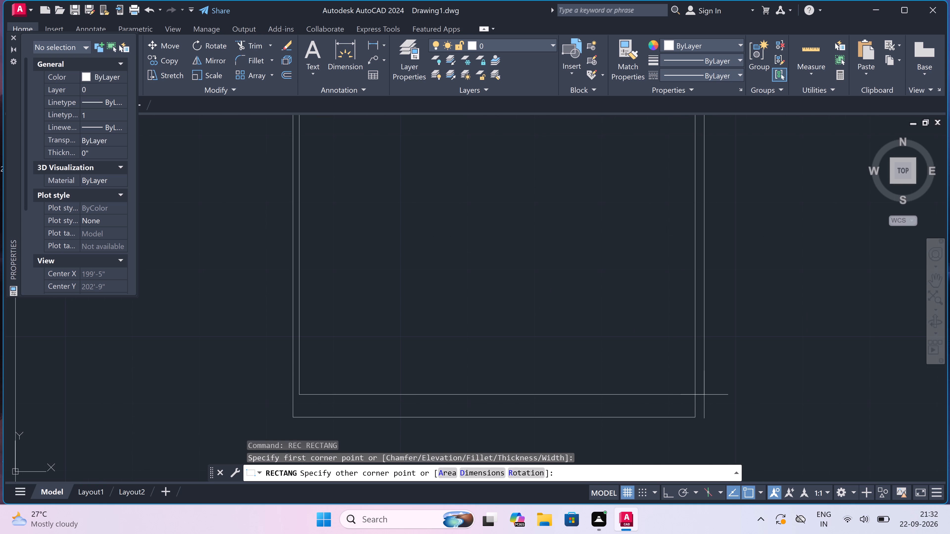
scroll(688, 407, "up", 1)
left_click(688, 409)
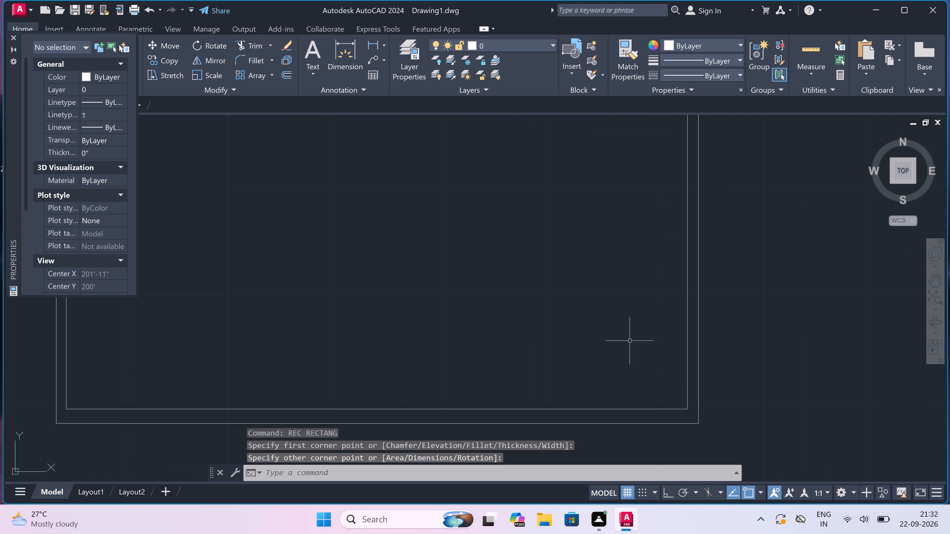
Draw a slightly inset rectangle inside the narrow window just left of the elevation's door.
scroll(602, 328, "down", 7)
scroll(627, 314, "up", 3)
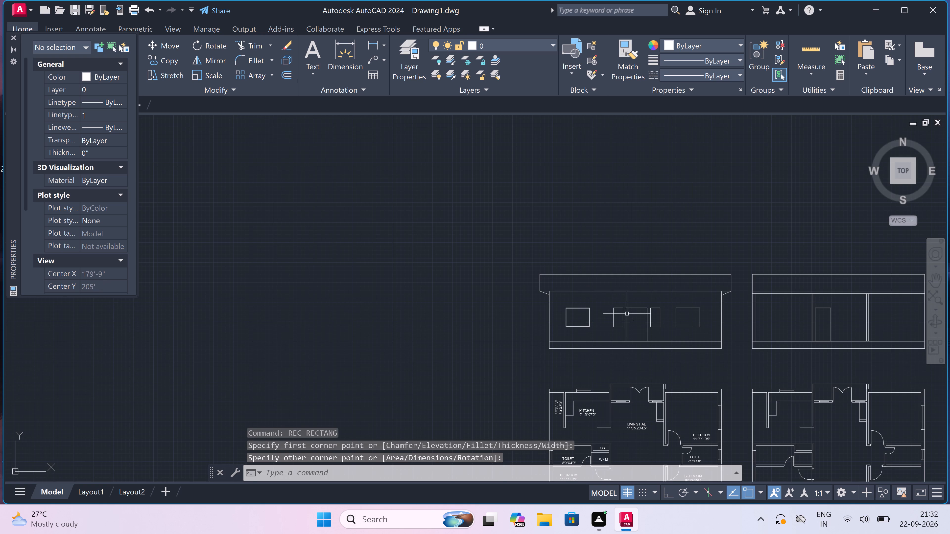
key("space")
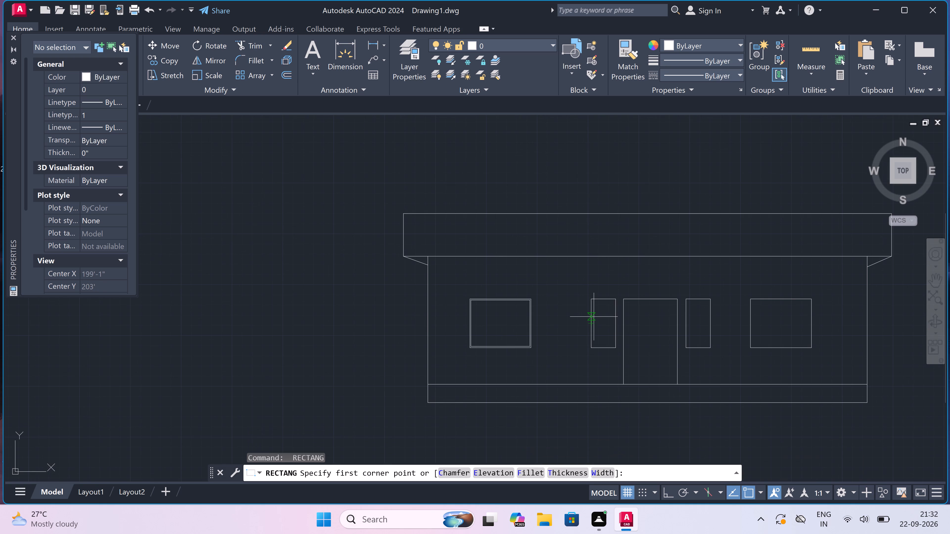
scroll(594, 316, "up", 3)
scroll(583, 258, "up", 2)
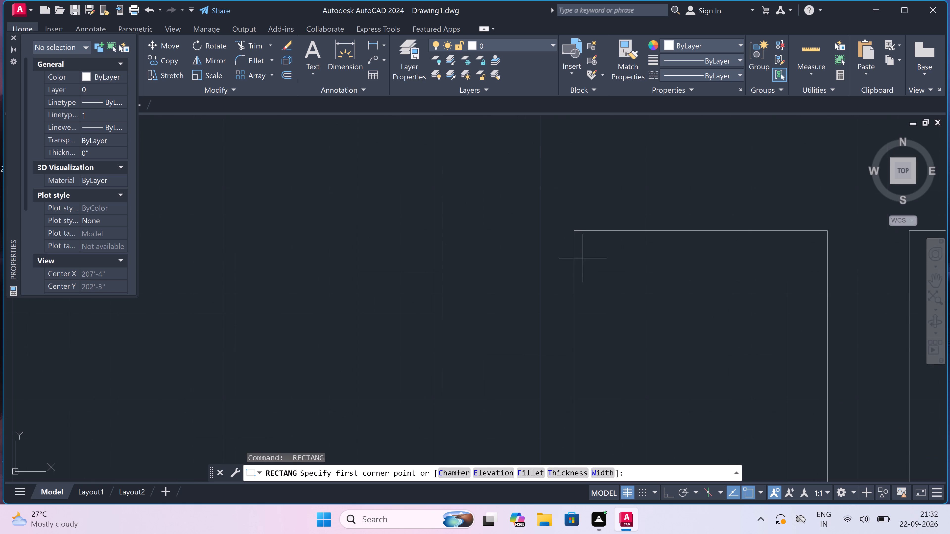
scroll(585, 241, "up", 2)
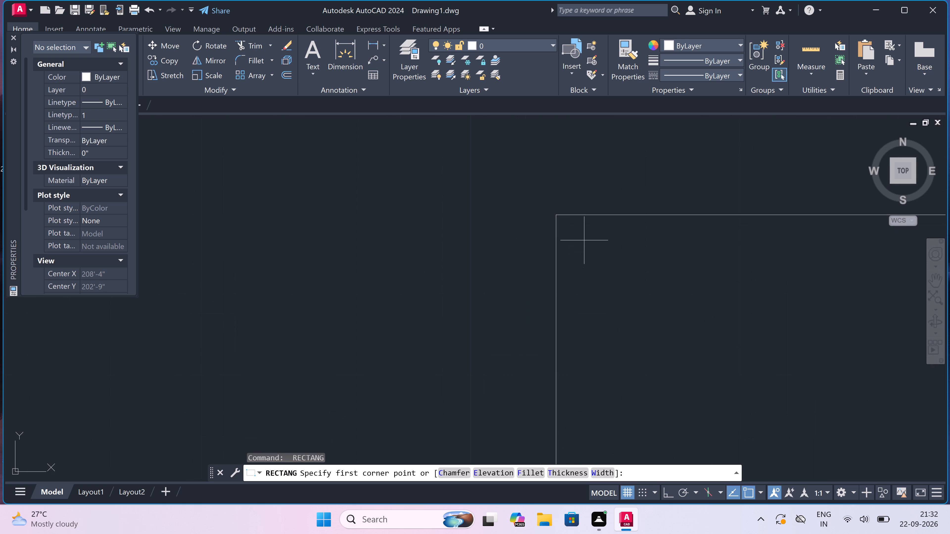
left_click_drag(575, 237, 593, 252)
scroll(652, 298, "down", 5)
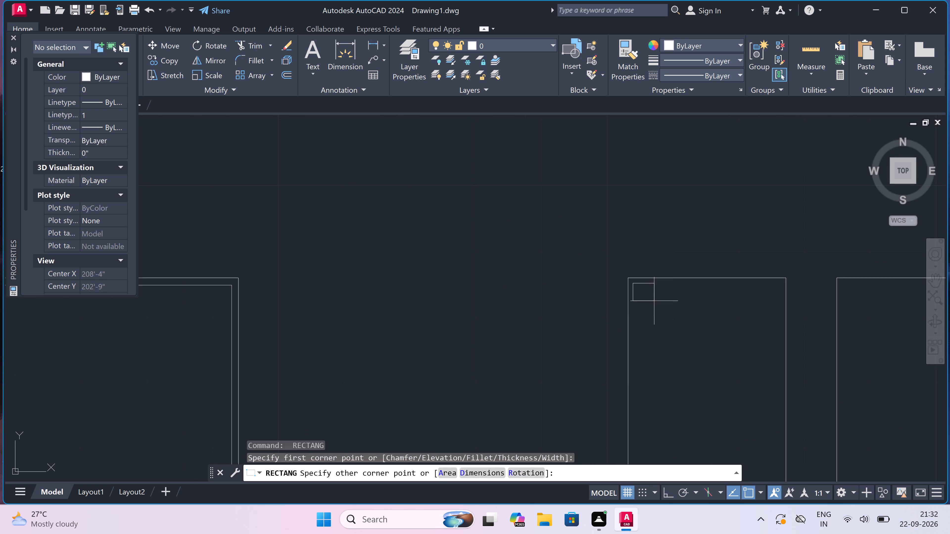
scroll(710, 441, "up", 3)
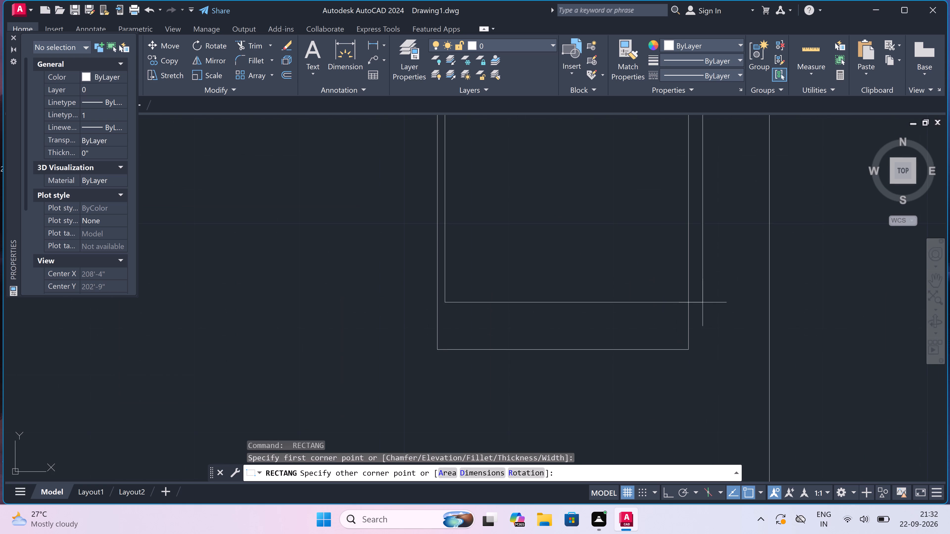
scroll(659, 267, "up", 2)
scroll(666, 302, "down", 2)
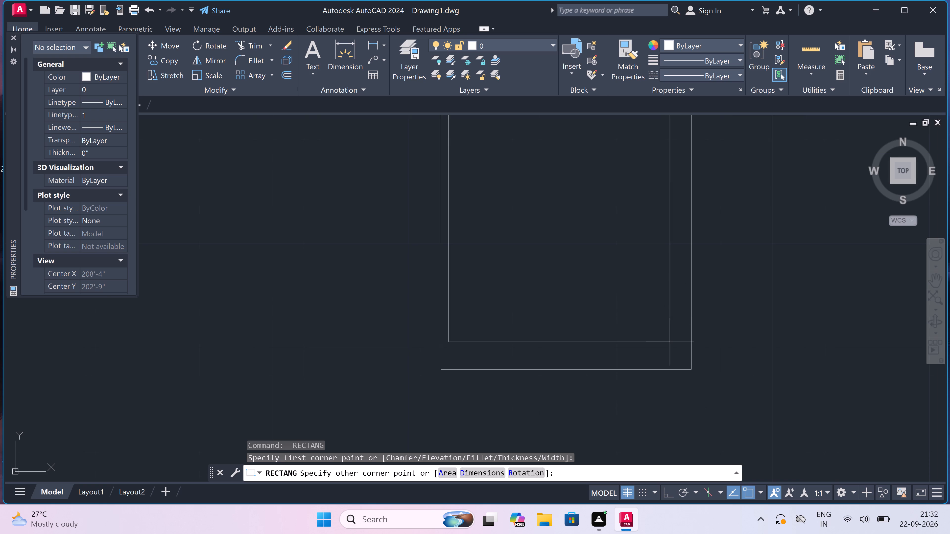
scroll(670, 342, "up", 1)
scroll(687, 367, "up", 2)
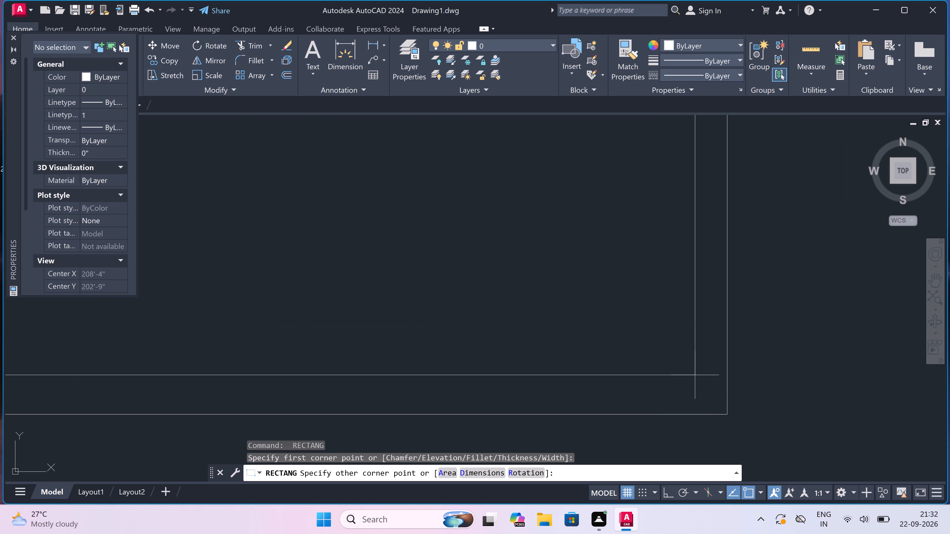
left_click(707, 391)
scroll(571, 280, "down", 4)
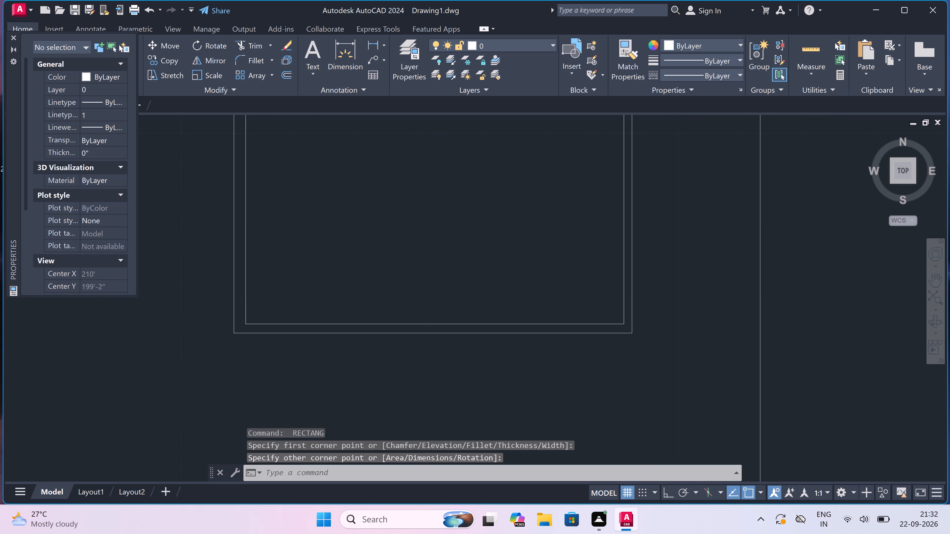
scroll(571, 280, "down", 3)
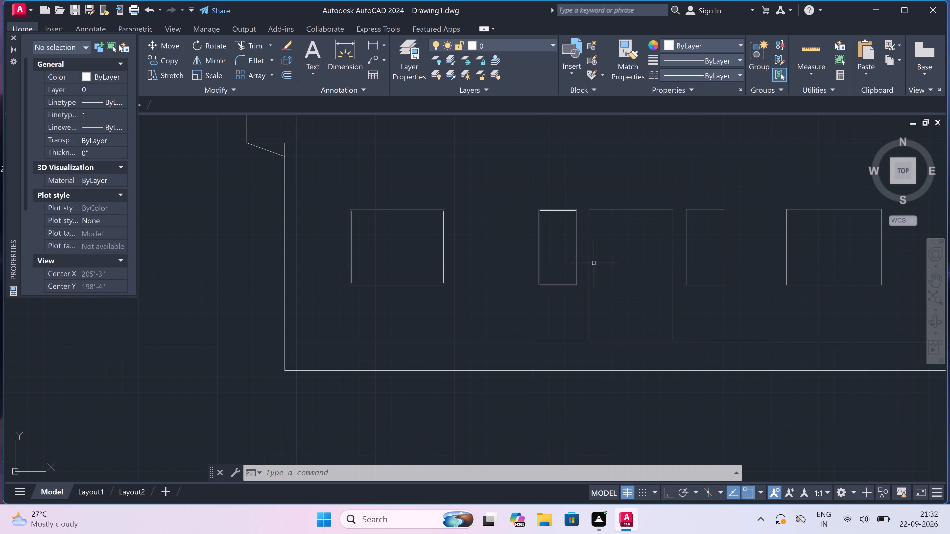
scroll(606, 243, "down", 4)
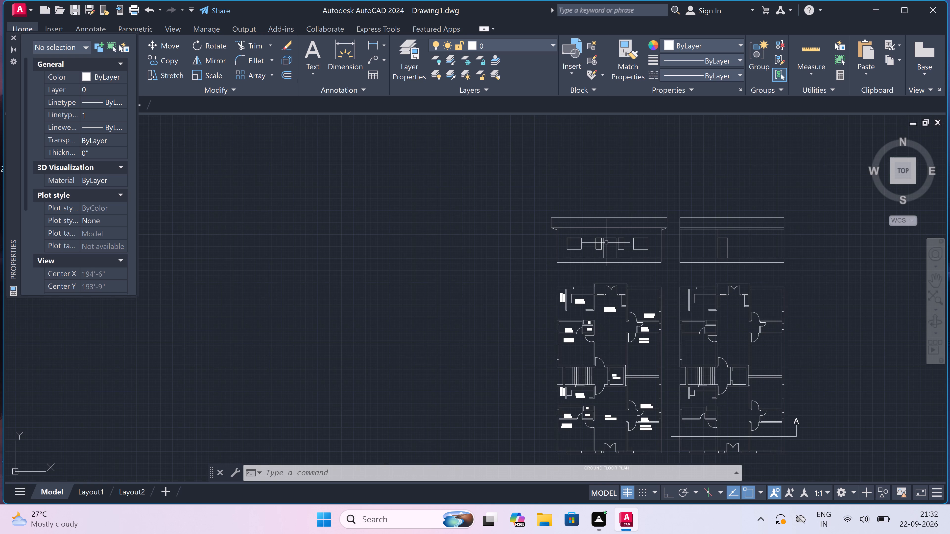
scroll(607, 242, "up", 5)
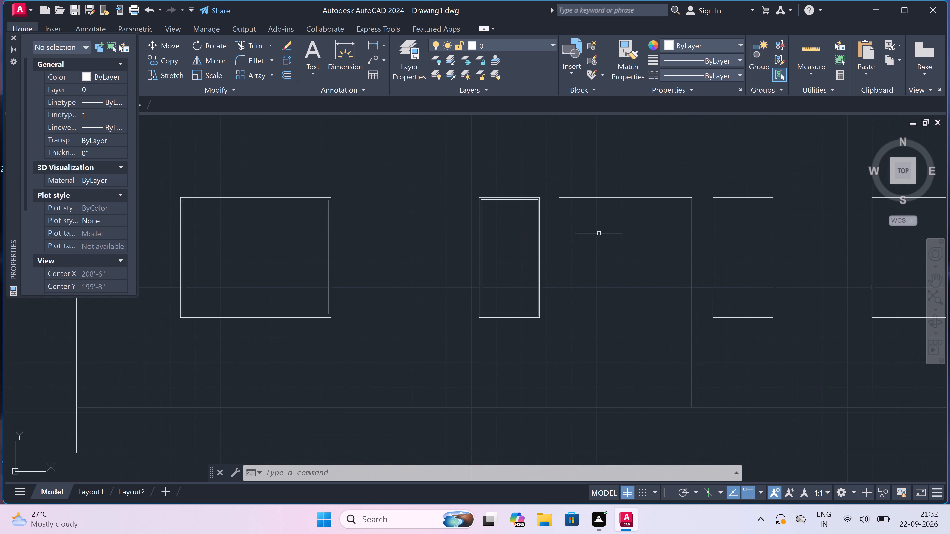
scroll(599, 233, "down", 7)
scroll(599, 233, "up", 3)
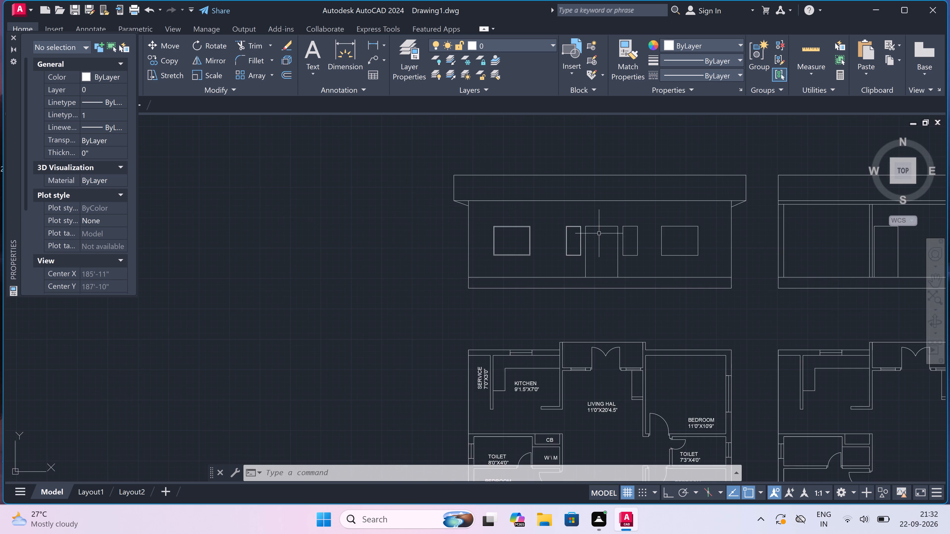
Draw a slightly inset rectangle inside the elevation's door opening as its inner frame.
scroll(599, 233, "up", 2)
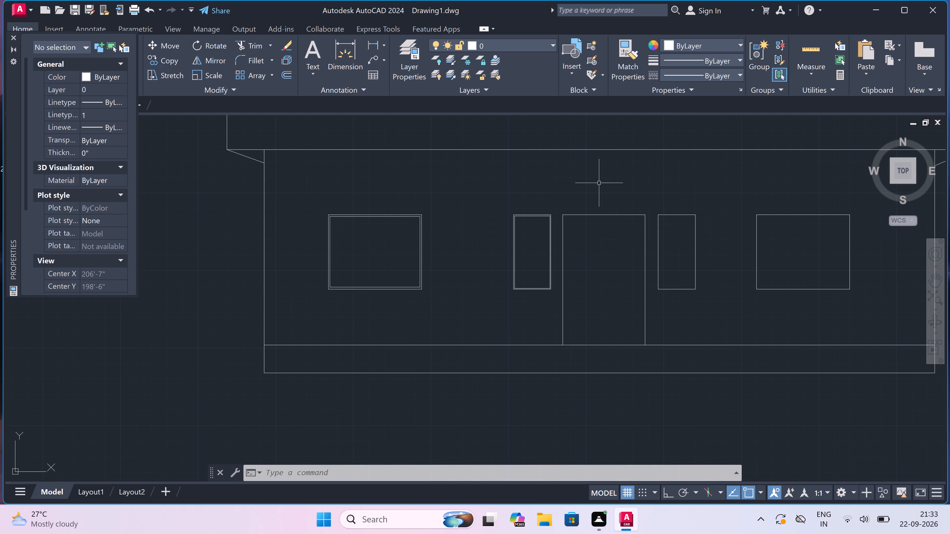
key("r")
type("EC")
key("space")
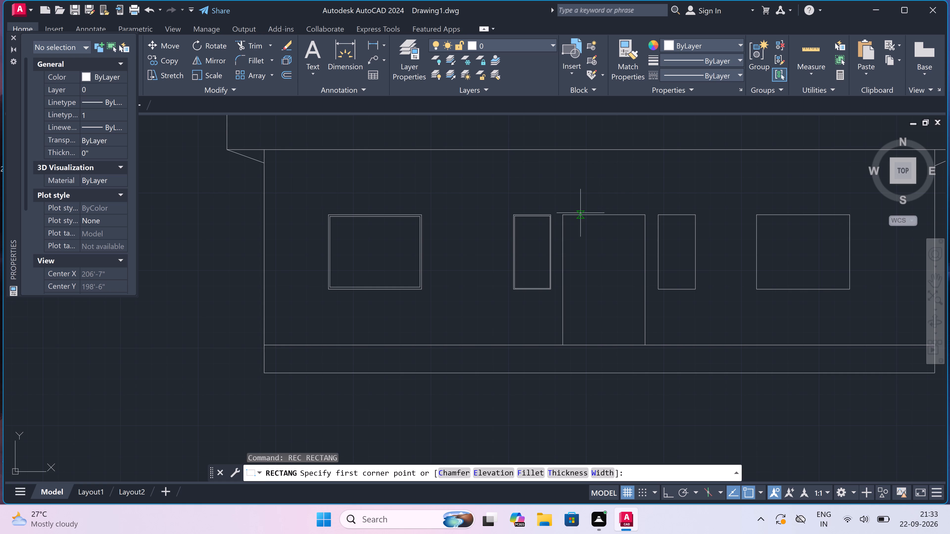
scroll(568, 217, "up", 5)
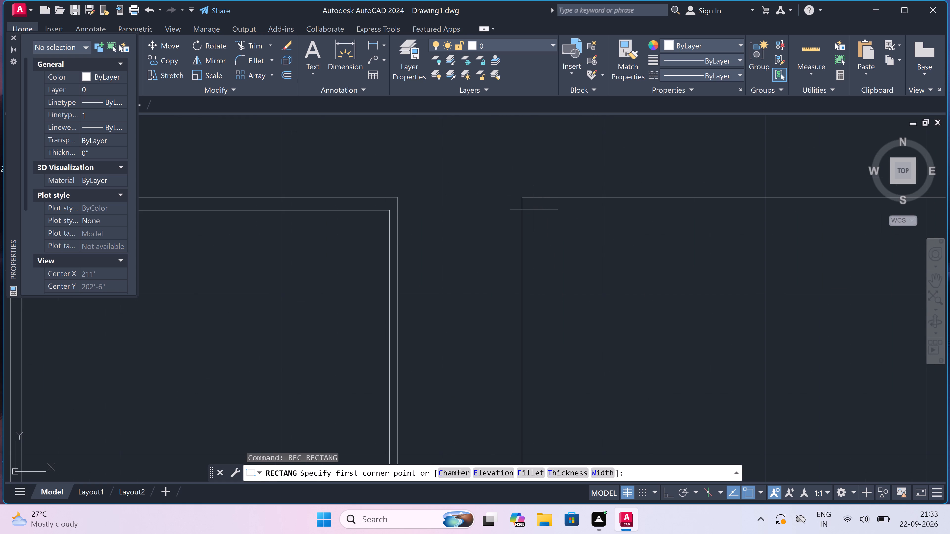
left_click_drag(534, 209, 548, 220)
scroll(594, 240, "down", 5)
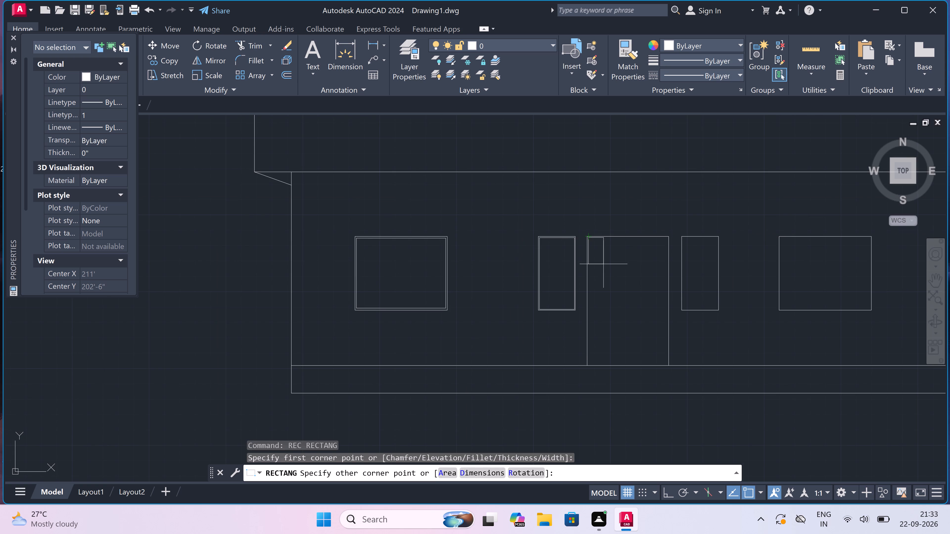
scroll(621, 372, "up", 4)
scroll(707, 354, "down", 2)
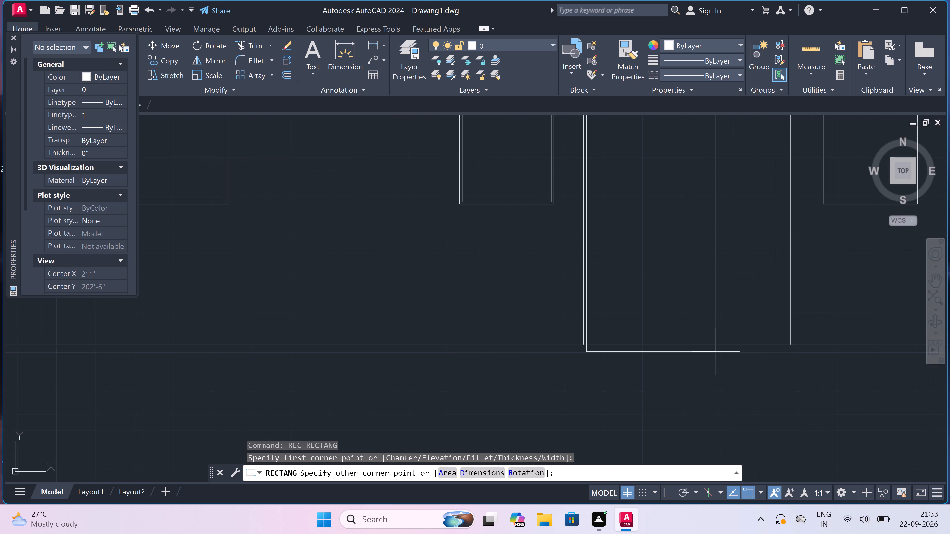
scroll(773, 339, "up", 2)
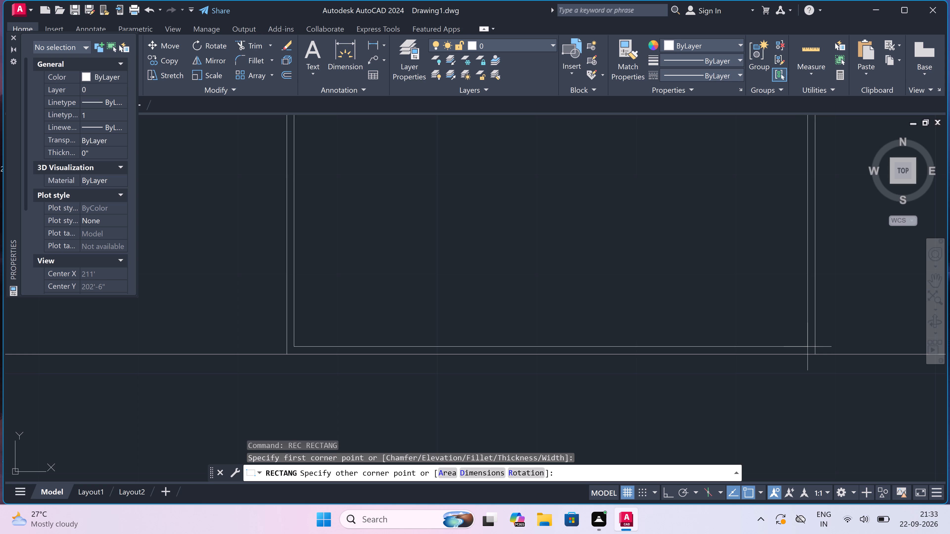
left_click(807, 347)
scroll(504, 288, "down", 4)
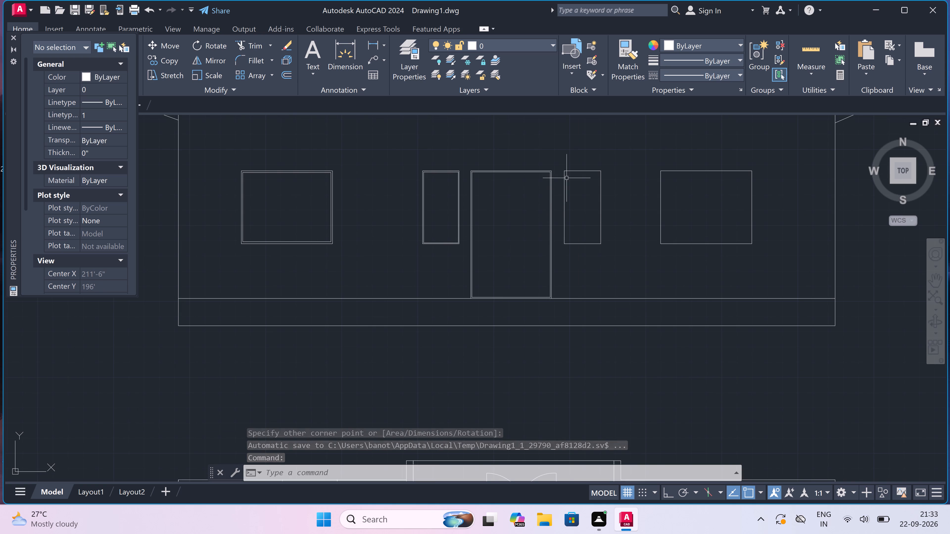
Draw a slightly inset rectangle inside the narrow window just right of the elevation's door.
key("space")
scroll(568, 174, "up", 4)
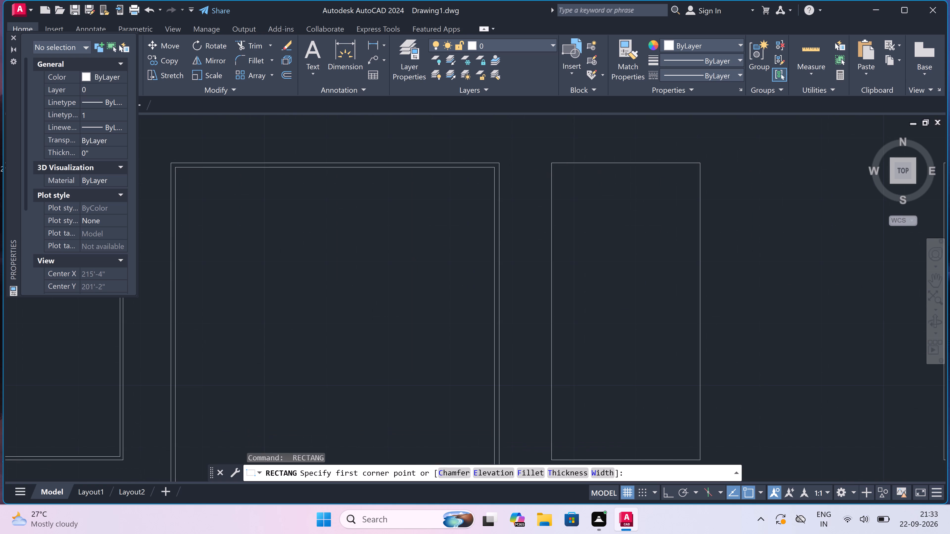
scroll(561, 167, "up", 2)
scroll(537, 163, "up", 1)
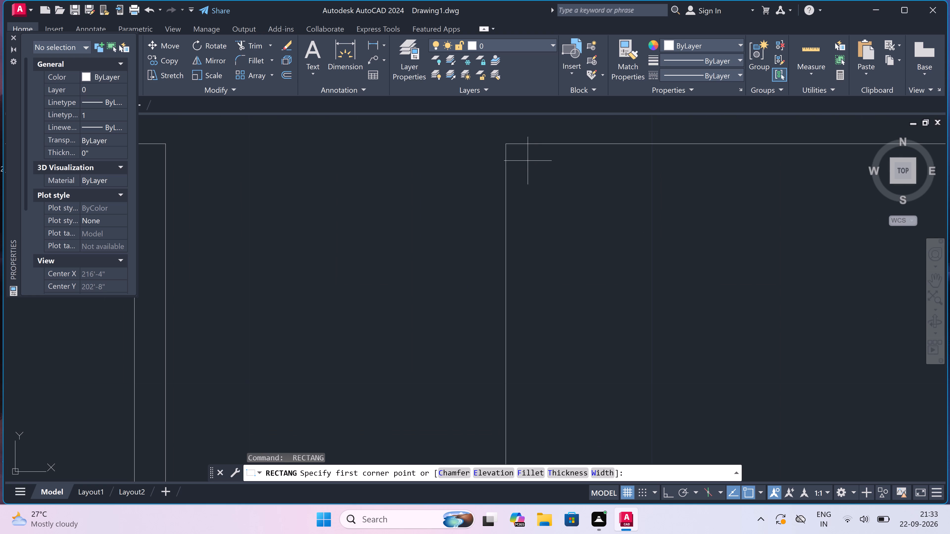
left_click_drag(521, 156, 525, 161)
scroll(596, 252, "down", 5)
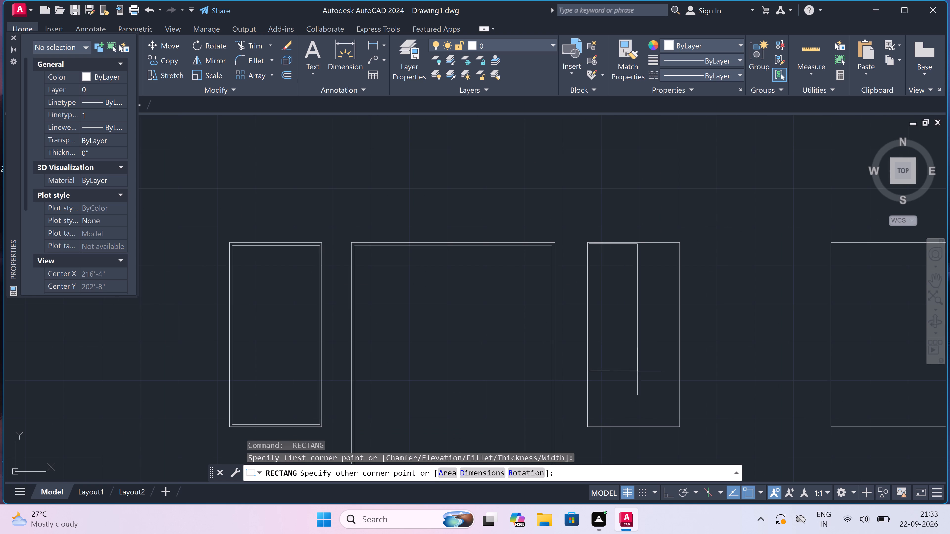
scroll(670, 415, "up", 3)
scroll(670, 415, "down", 3)
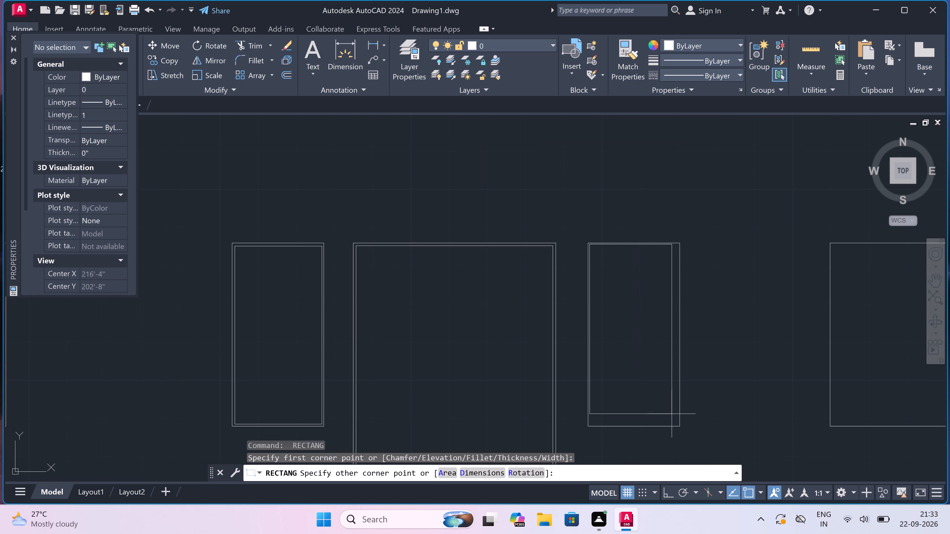
scroll(680, 435, "up", 4)
scroll(670, 372, "up", 1)
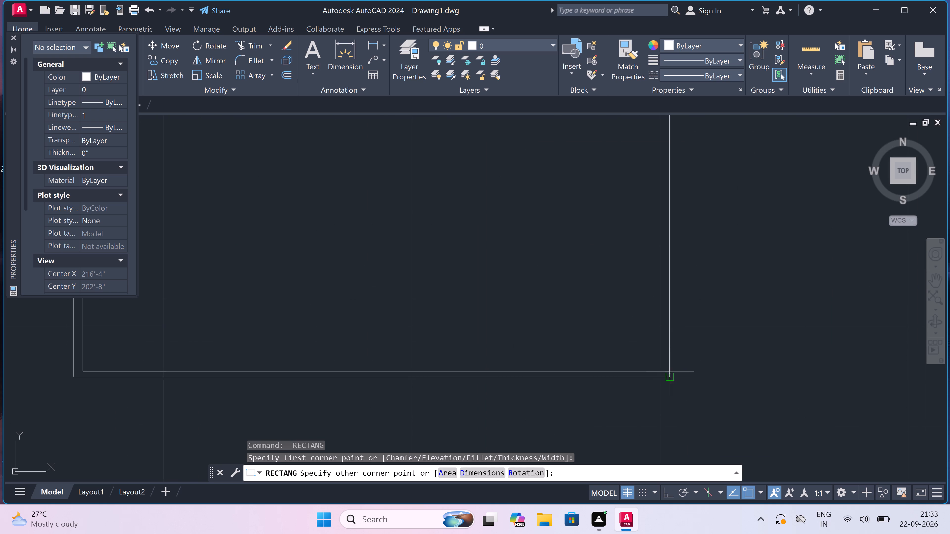
scroll(670, 372, "up", 1)
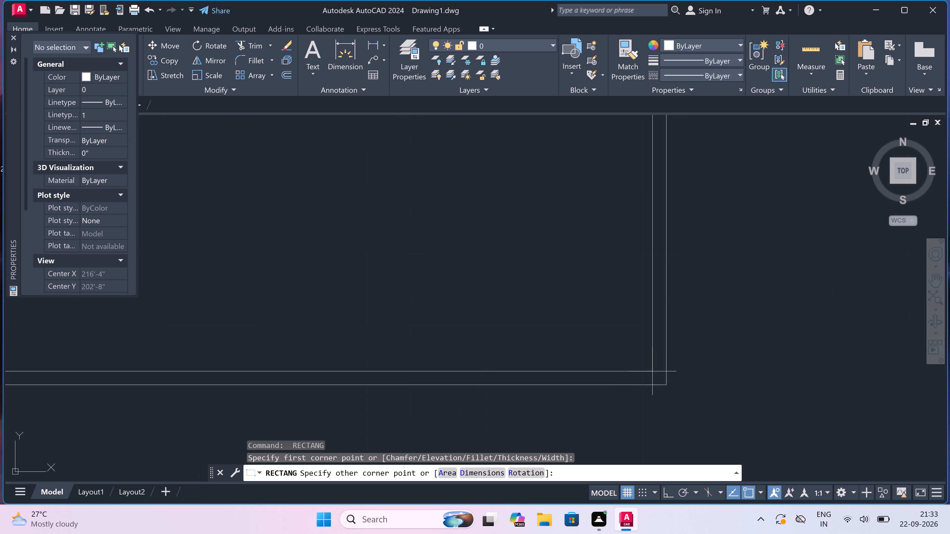
left_click(652, 371)
scroll(564, 307, "down", 9)
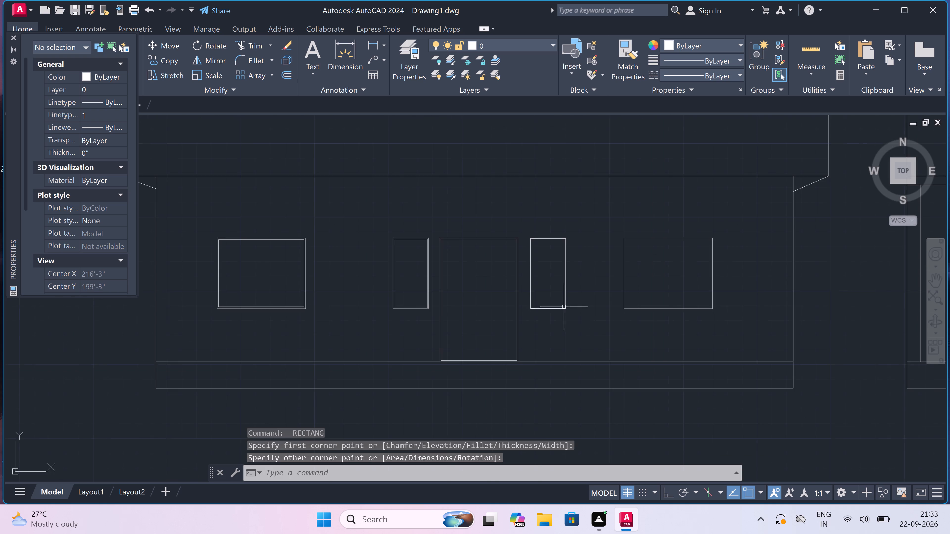
Draw a slightly inset rectangle inside the elevation's rightmost wide window as its inner frame.
key("space")
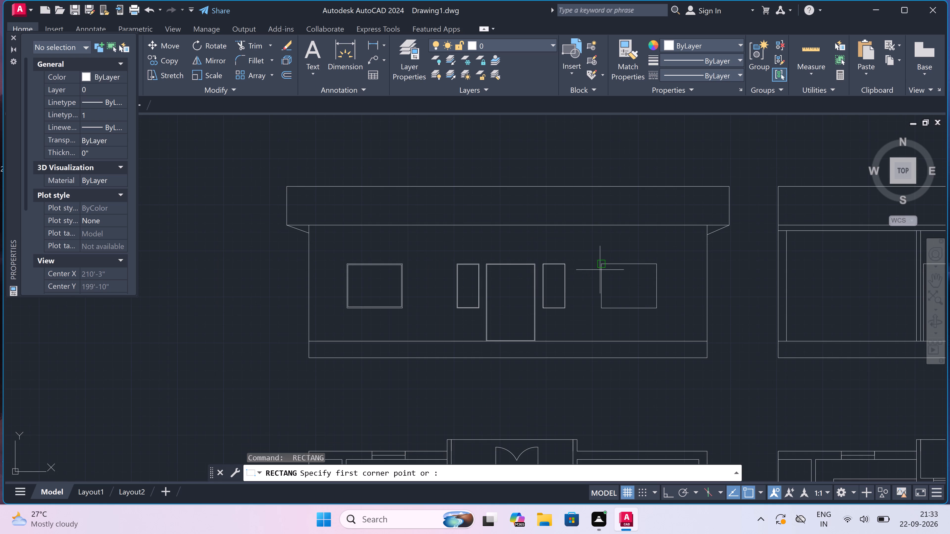
scroll(600, 270, "up", 5)
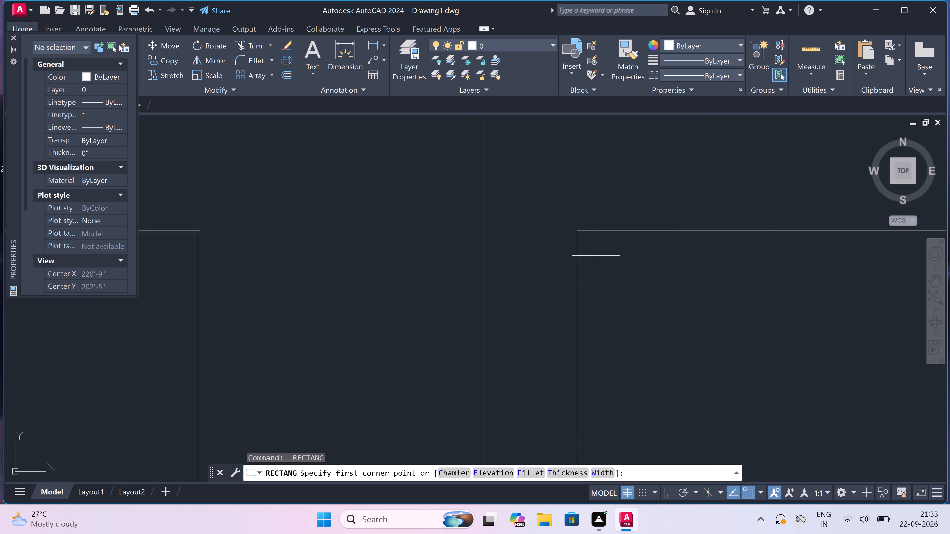
scroll(588, 239, "up", 2)
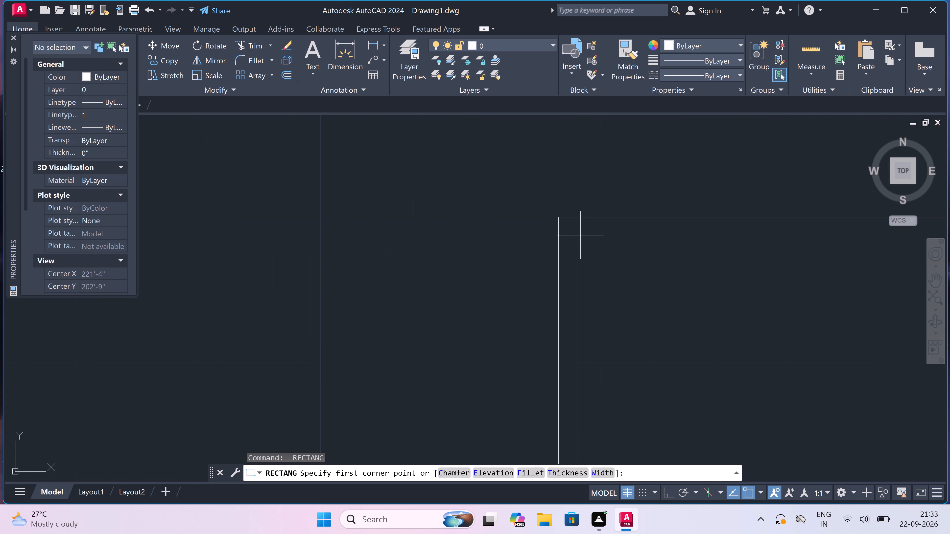
left_click(577, 231)
scroll(626, 291, "down", 4)
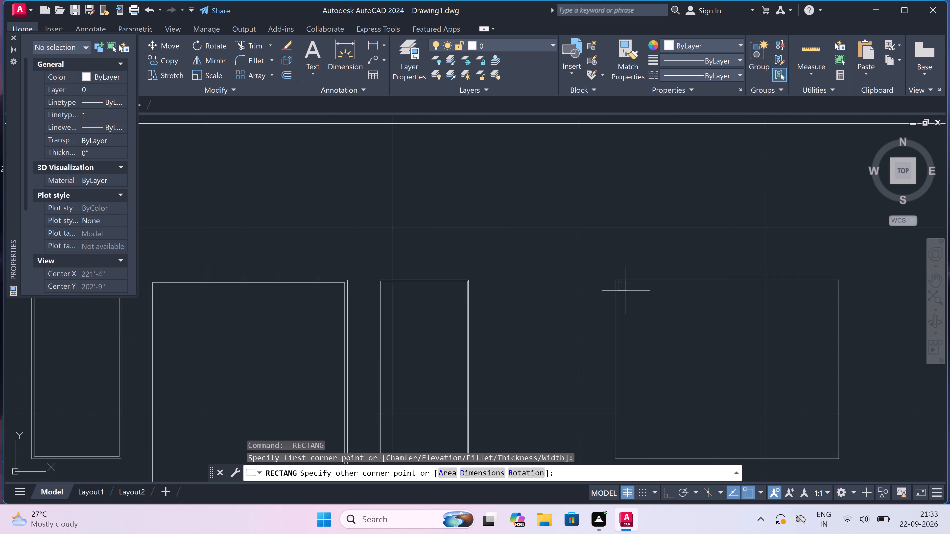
scroll(626, 291, "down", 3)
scroll(670, 315, "up", 4)
scroll(670, 315, "down", 2)
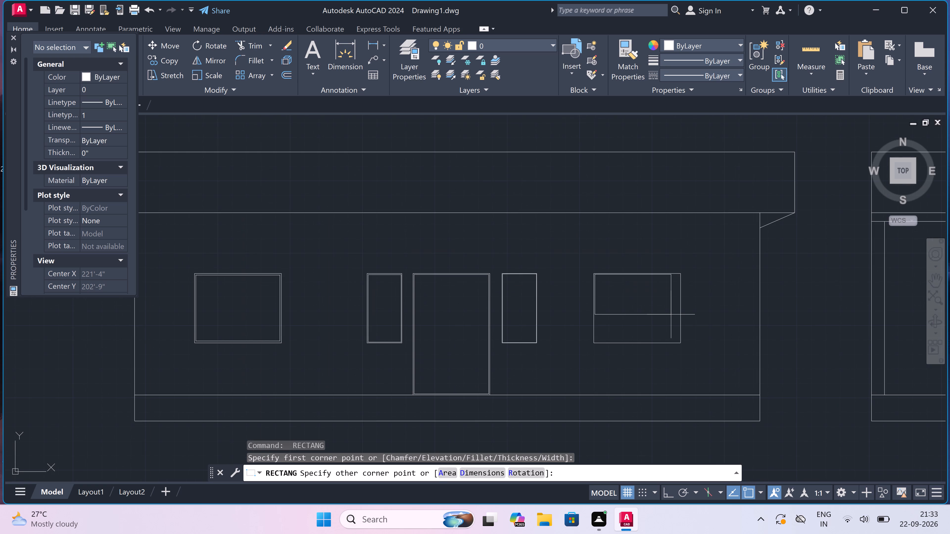
scroll(677, 335, "up", 3)
scroll(680, 359, "up", 1)
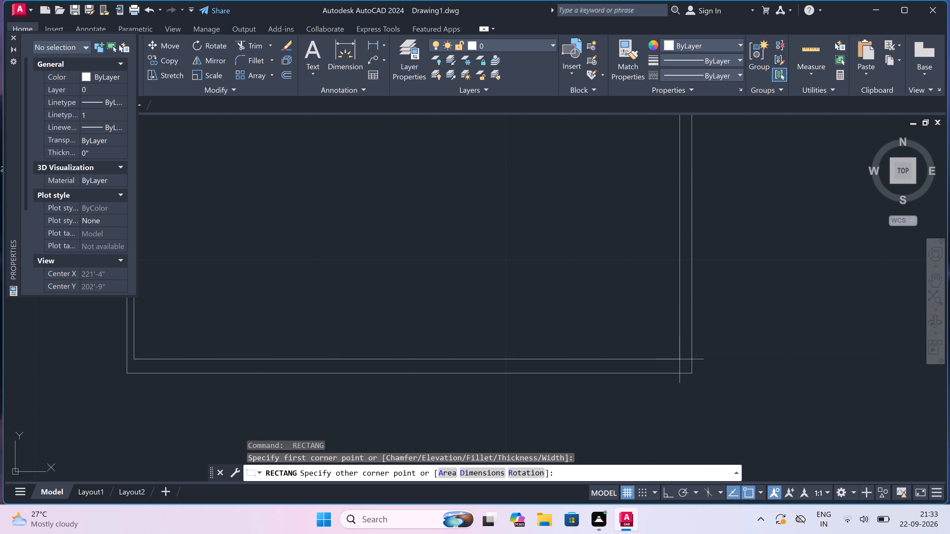
scroll(680, 359, "up", 1)
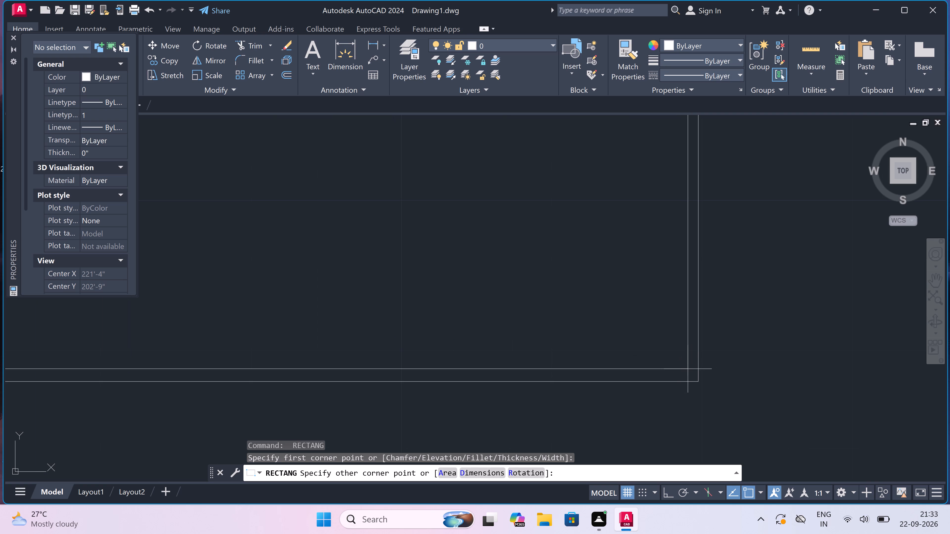
left_click_drag(689, 369, 691, 368)
scroll(555, 288, "down", 3)
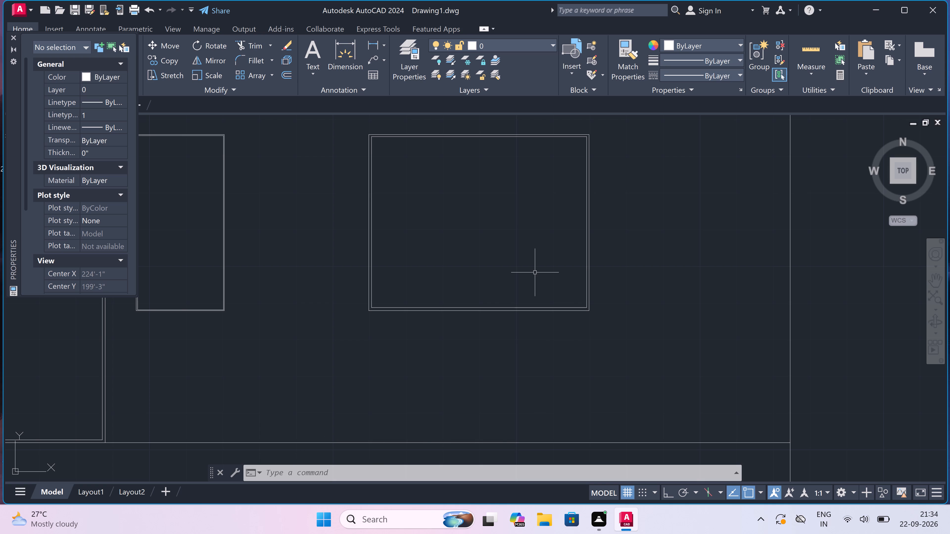
With ortho on, draw a vertical centre line between the top and bottom midpoints of the rightmost wide window's inner frame.
key("Escape")
type("L")
key("space")
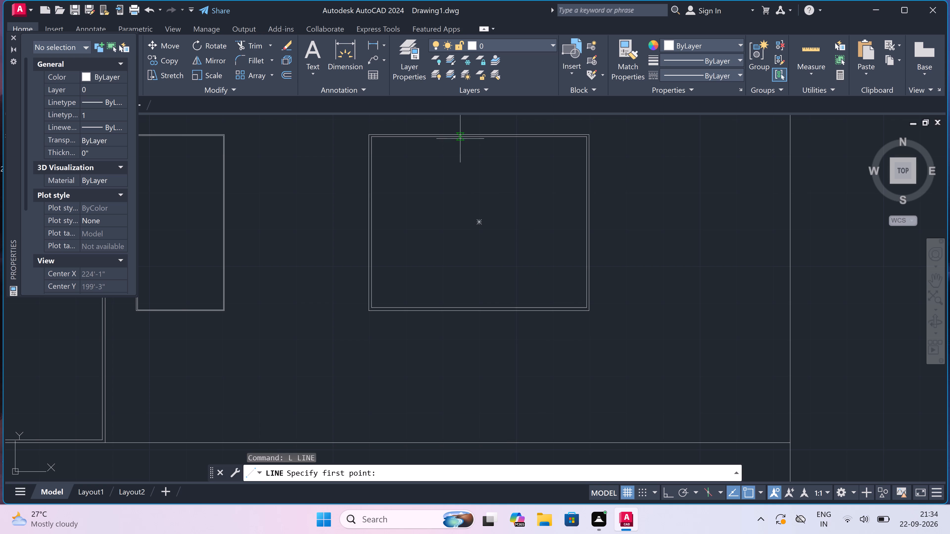
left_click_drag(476, 139, 477, 141)
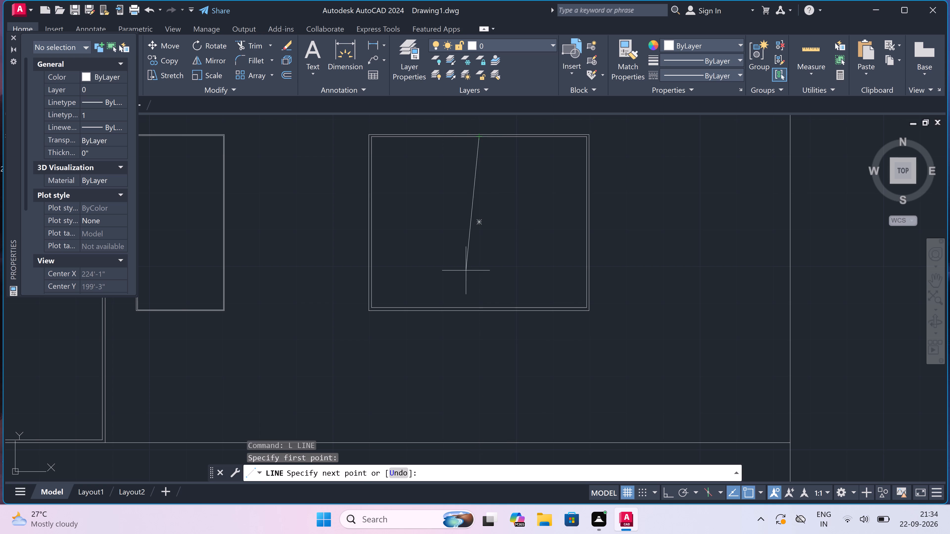
key("F8")
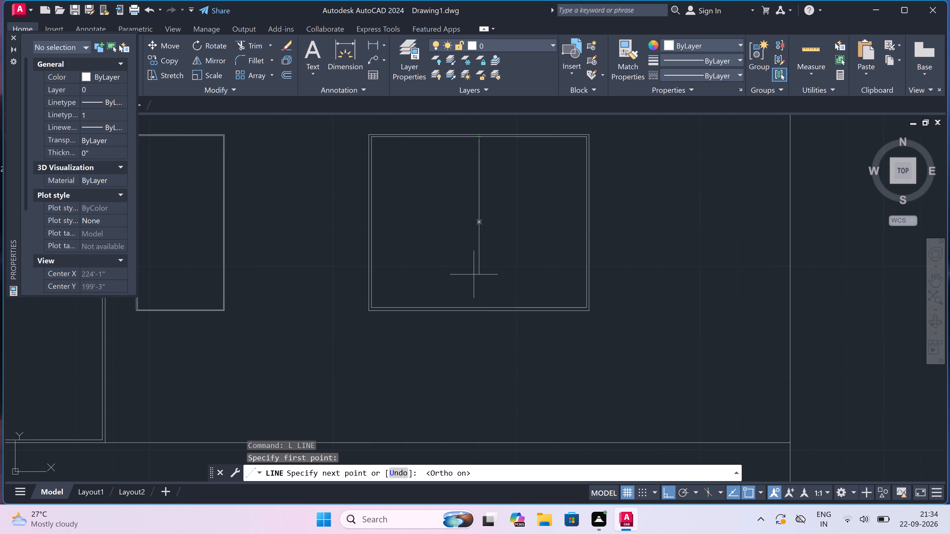
left_click(476, 308)
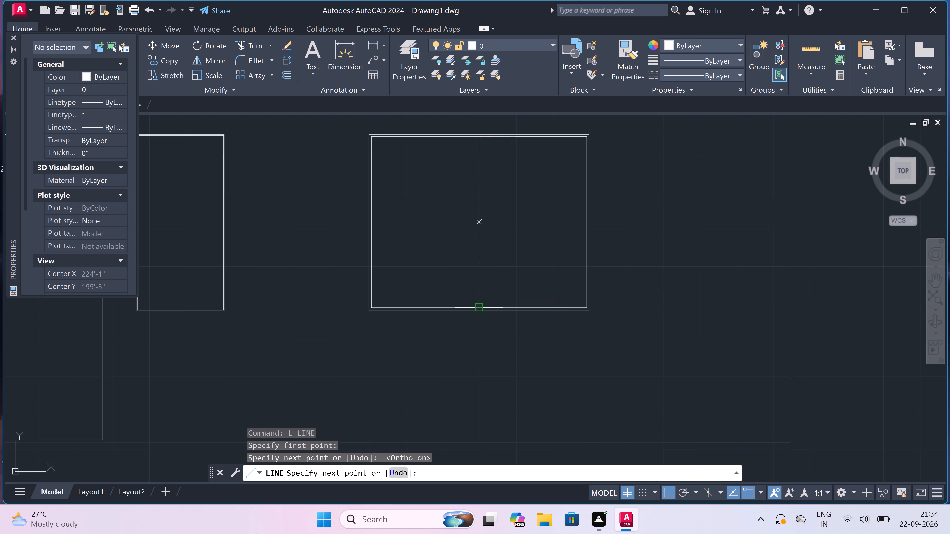
key("Escape")
Draw a vertical centre line from top to bottom of the leftmost wide window's inner frame.
scroll(478, 301, "down", 6)
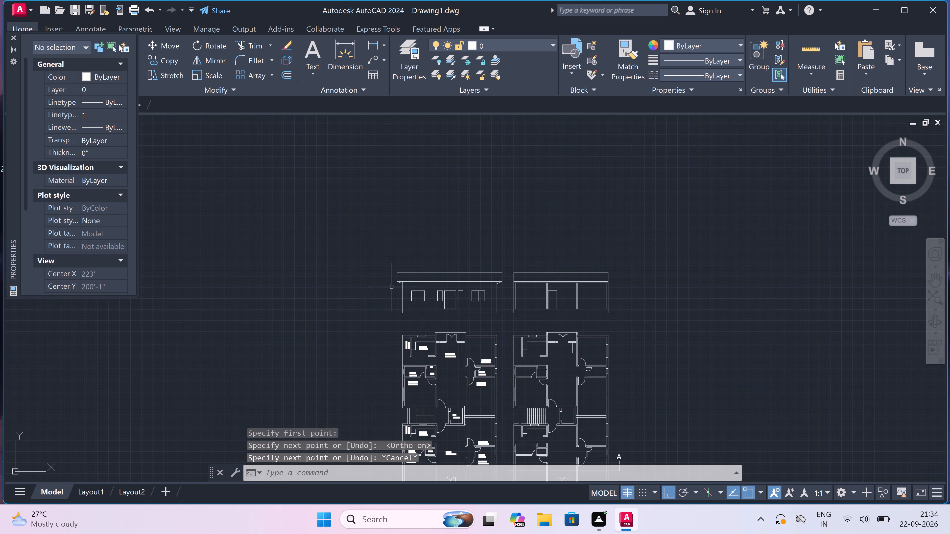
scroll(387, 286, "up", 1)
scroll(424, 297, "up", 3)
key("space")
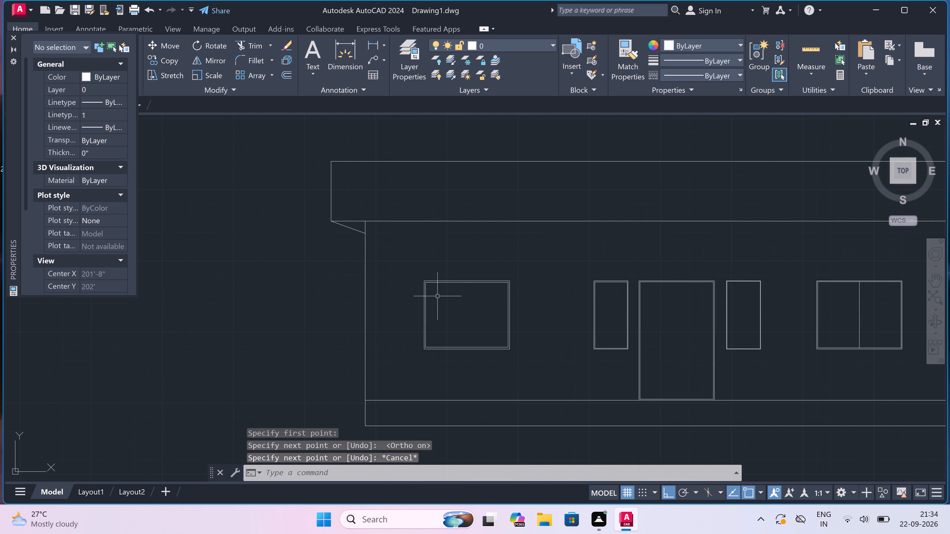
left_click(464, 282)
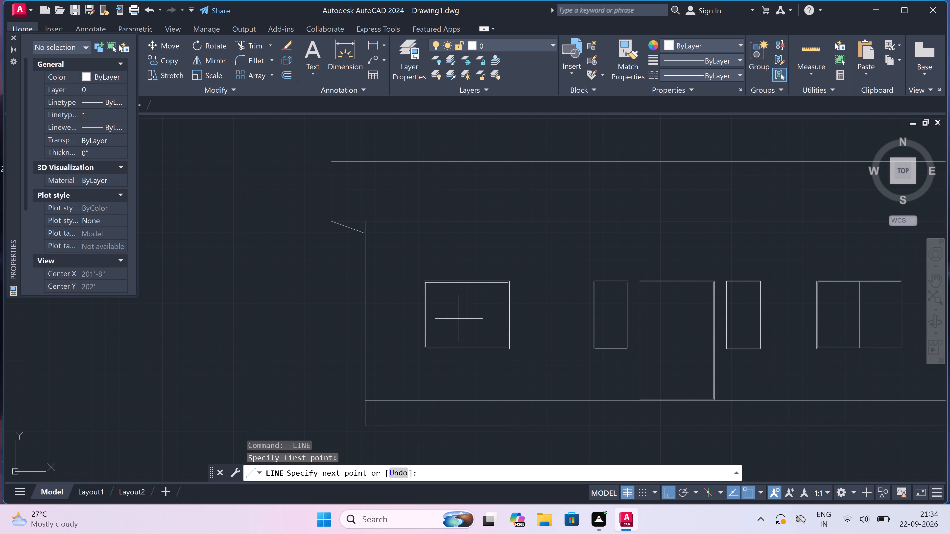
scroll(460, 351, "up", 3)
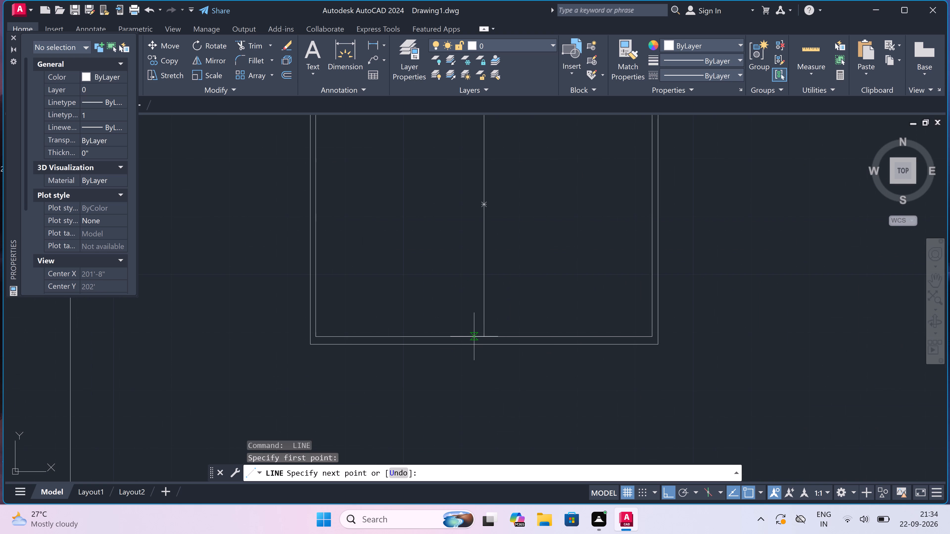
left_click(482, 335)
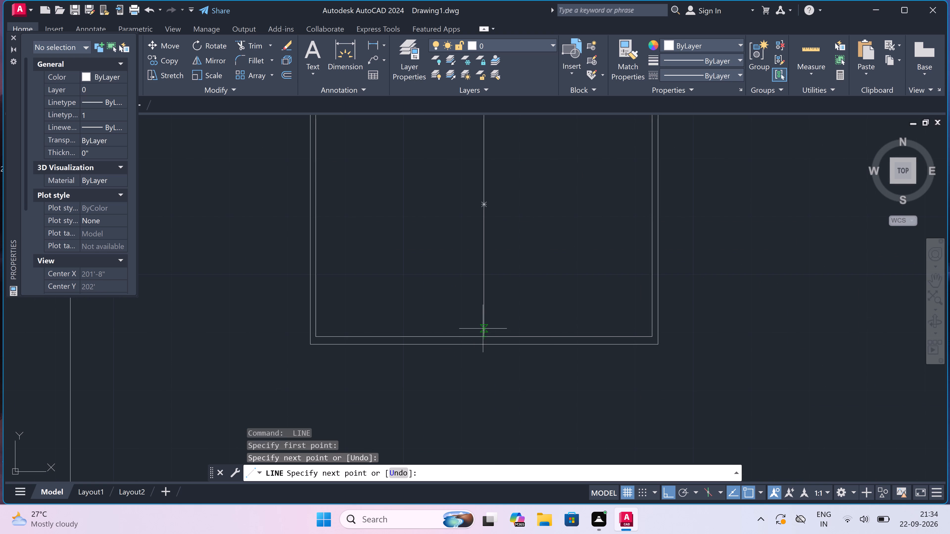
key("Escape")
scroll(453, 311, "down", 5)
Draw a vertical centre line from top to bottom of the elevation door's inner frame, dividing it into two leaves.
scroll(530, 310, "up", 3)
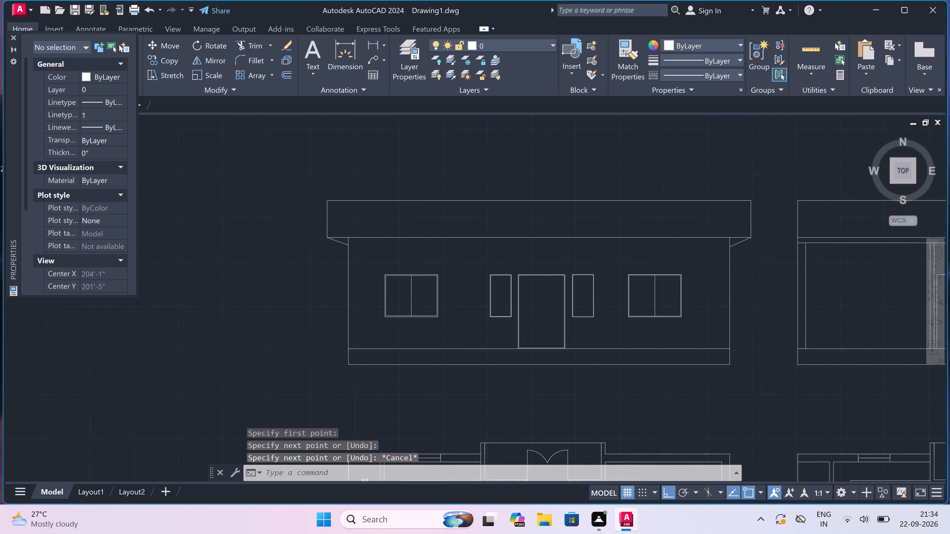
key("space")
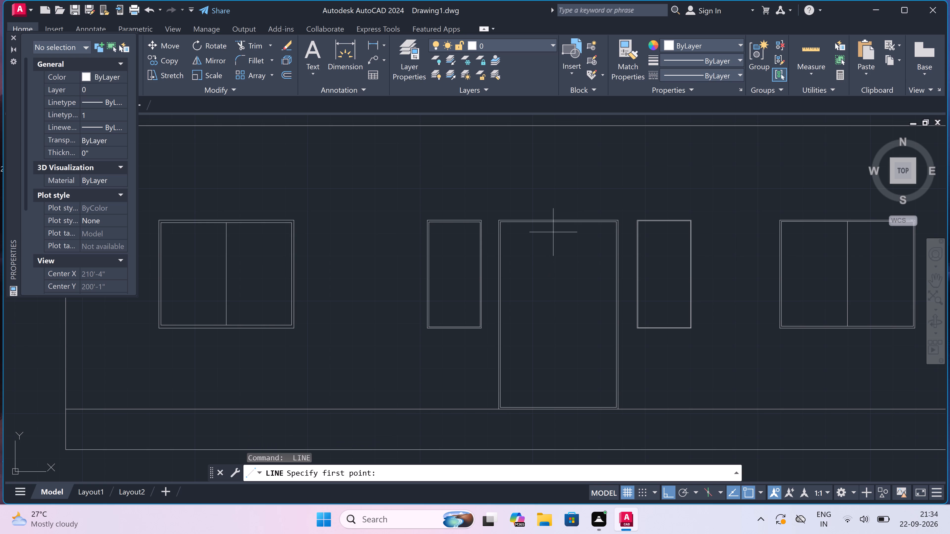
left_click_drag(559, 221, 559, 224)
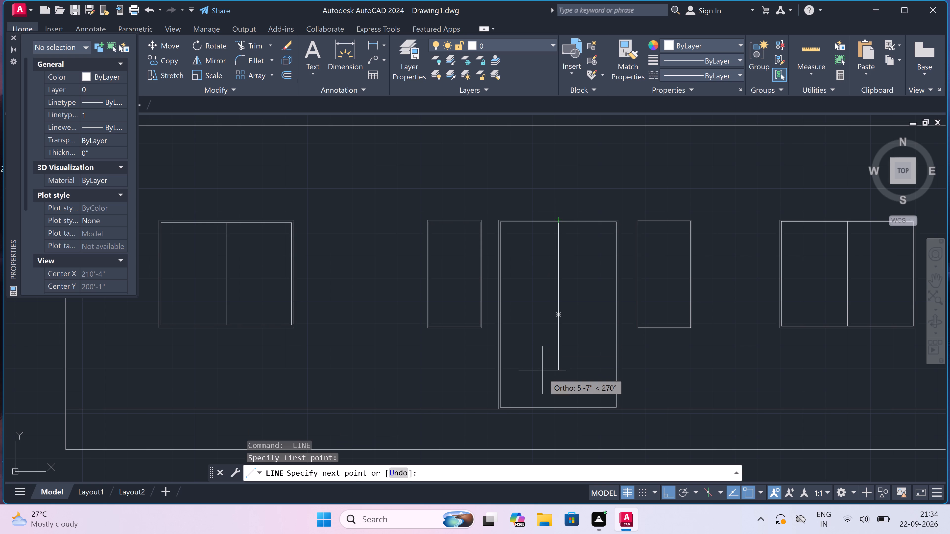
scroll(551, 408, "up", 2)
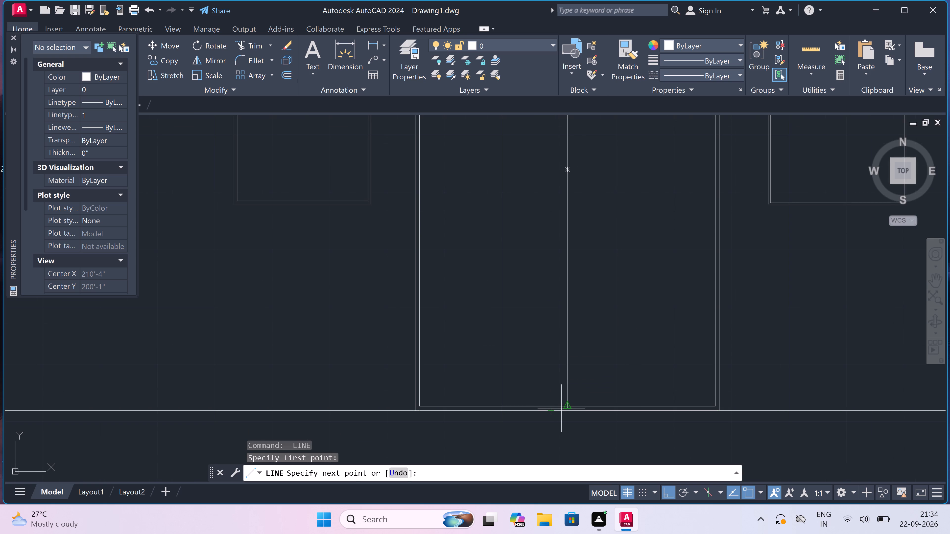
left_click(564, 407)
key("Escape")
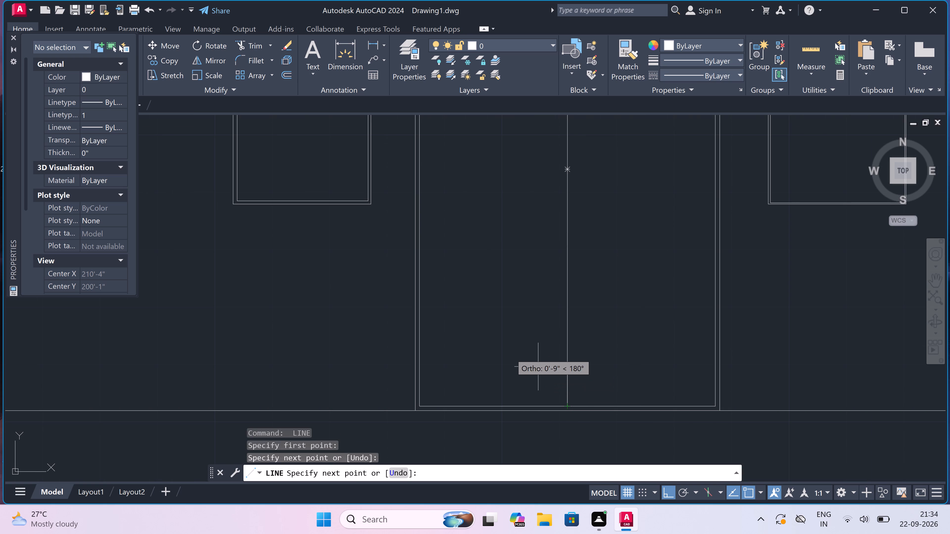
scroll(490, 342, "down", 3)
scroll(519, 321, "up", 3)
scroll(519, 321, "down", 1)
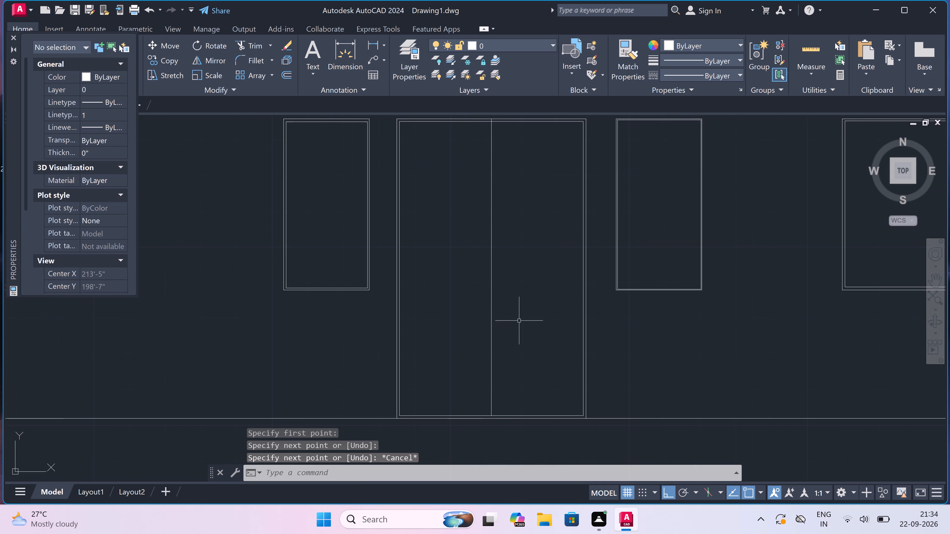
Draw a circle of about 2" radius as a door knob just right of the door's centre line, around mid-height.
key("c")
key("space")
left_click(502, 259)
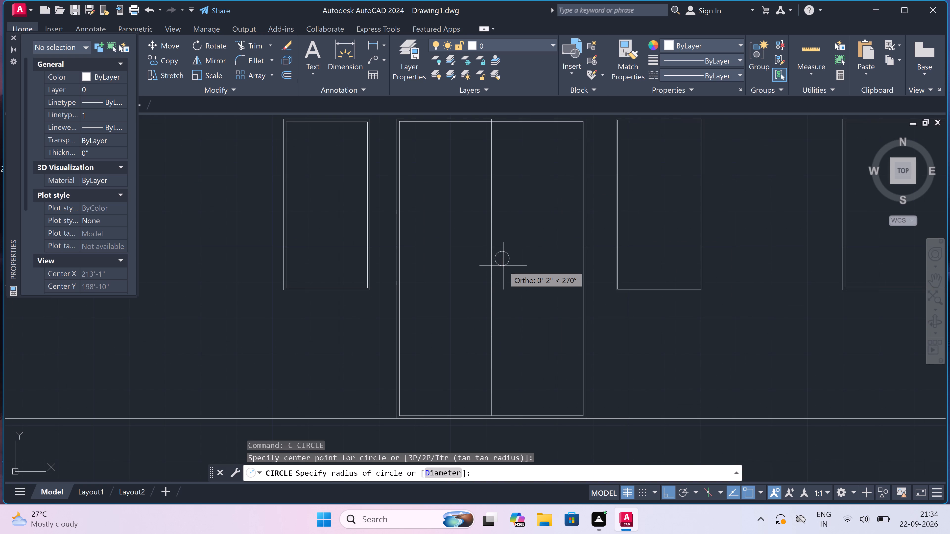
left_click(503, 265)
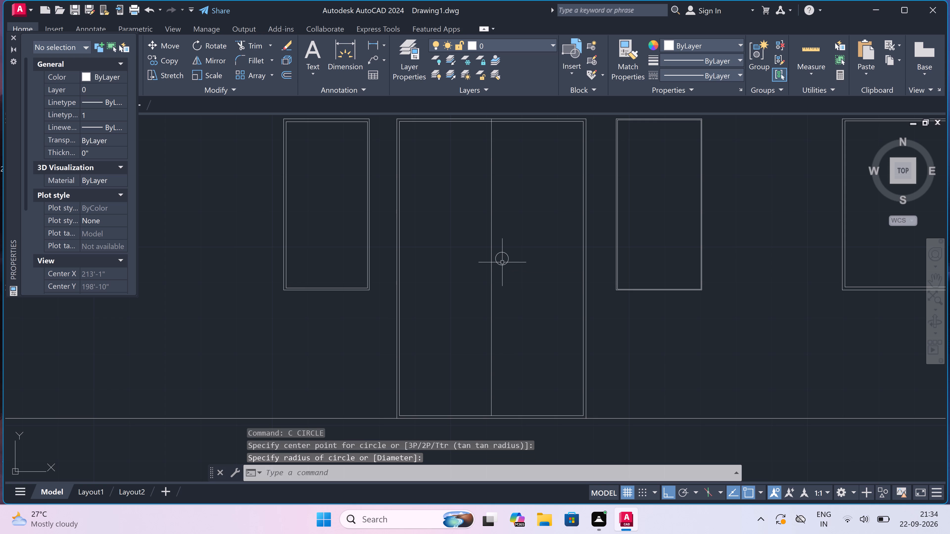
Copy the knob circle horizontally about 6" to the left, onto the other door leaf.
scroll(475, 244, "up", 2)
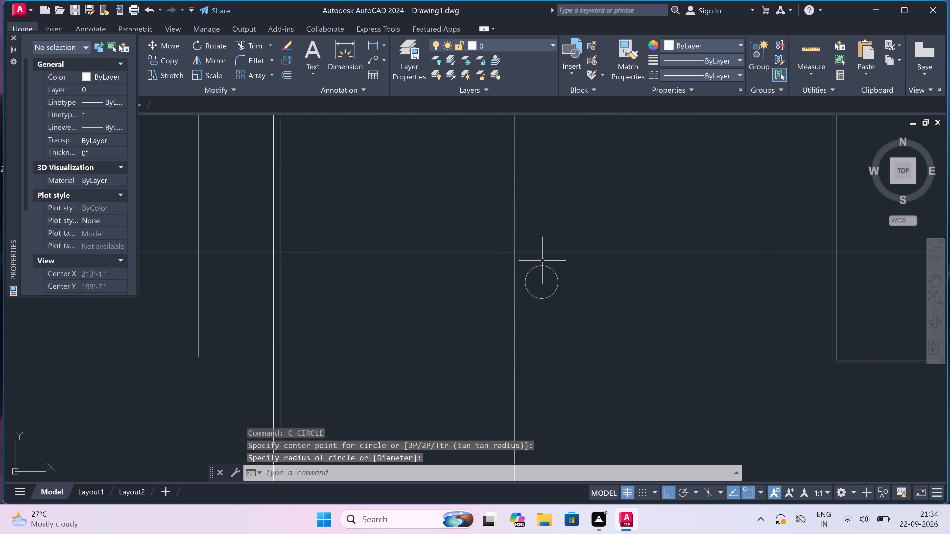
left_click(539, 269)
left_click(536, 257)
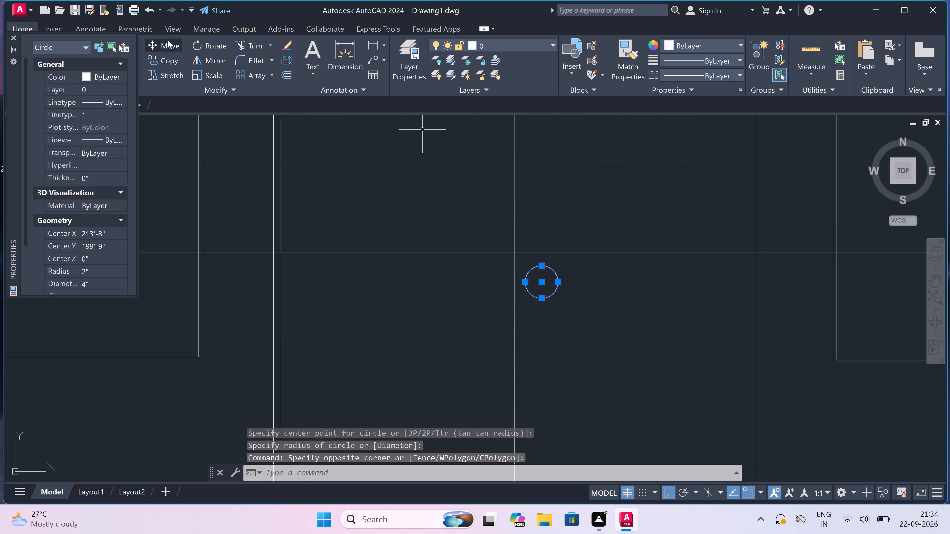
left_click(166, 61)
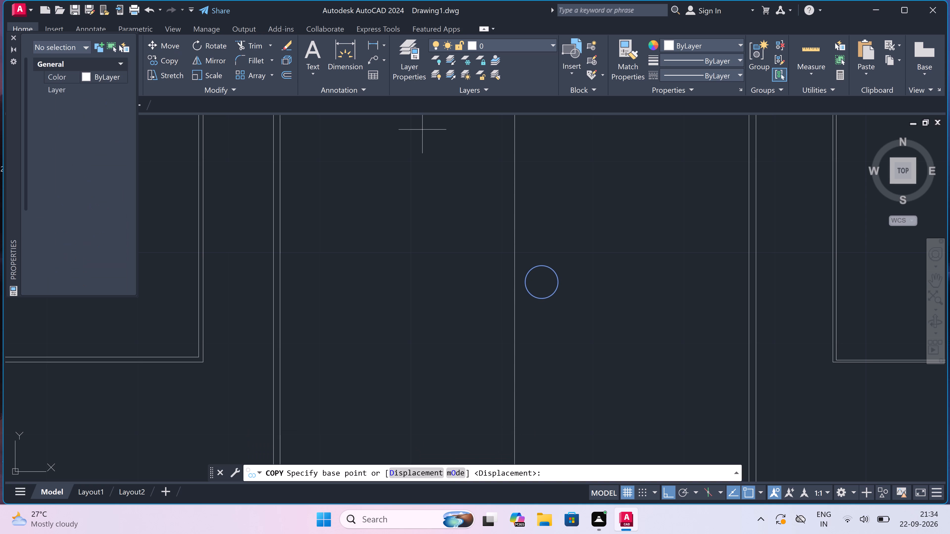
left_click(540, 281)
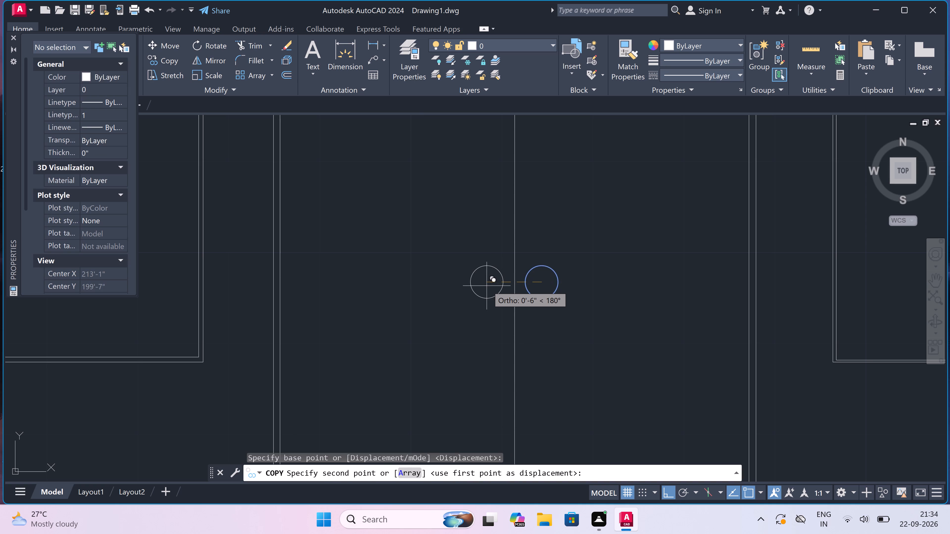
left_click(489, 285)
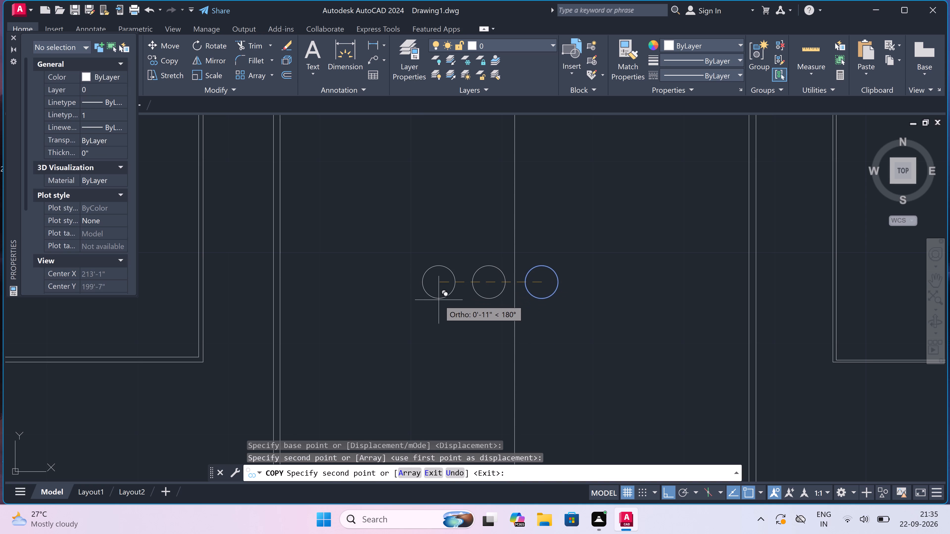
key("Escape")
scroll(451, 250, "down", 6)
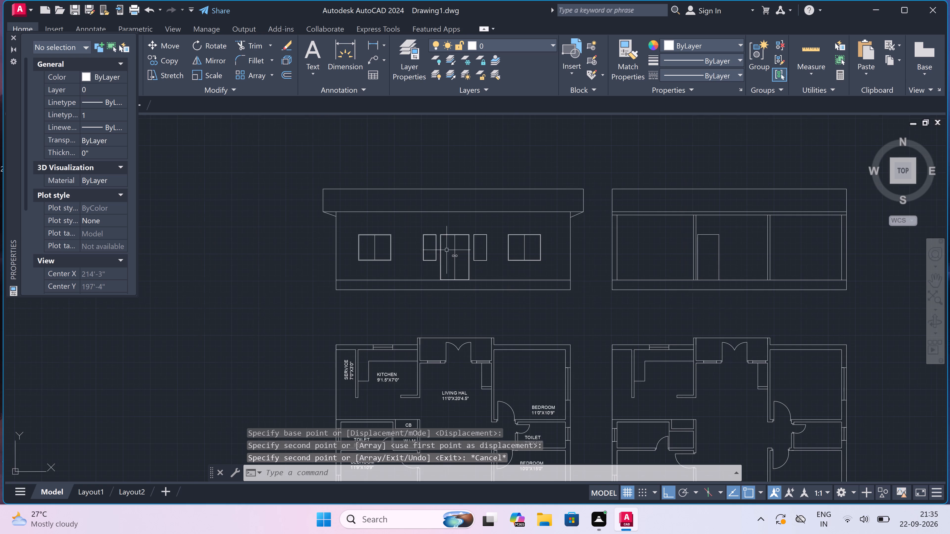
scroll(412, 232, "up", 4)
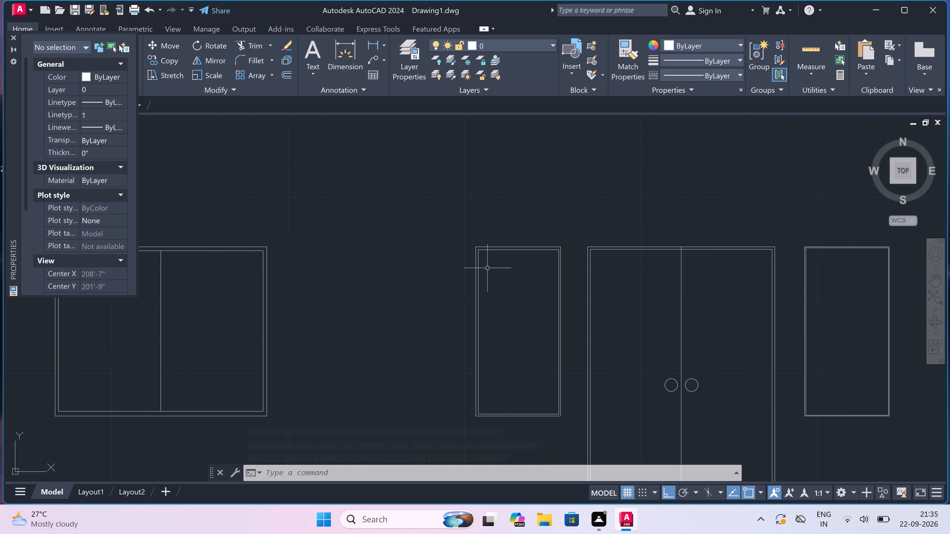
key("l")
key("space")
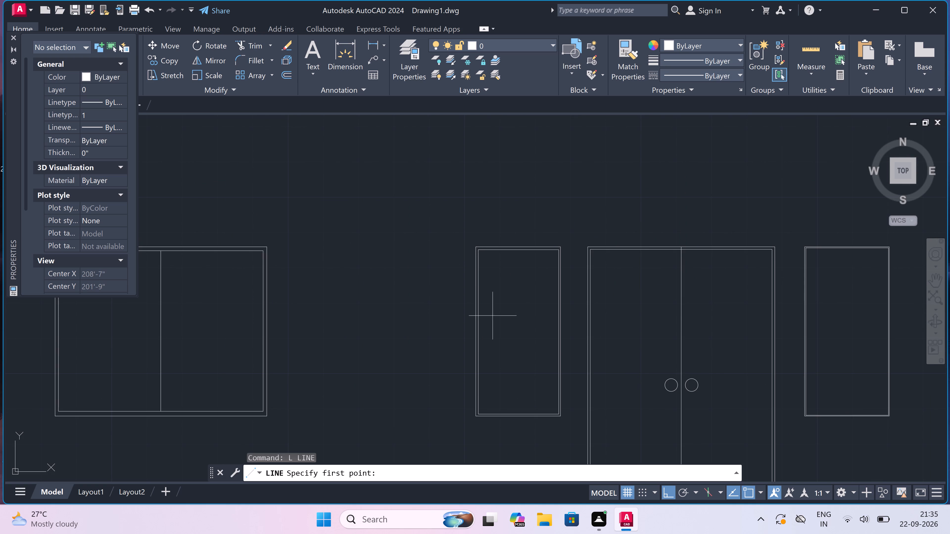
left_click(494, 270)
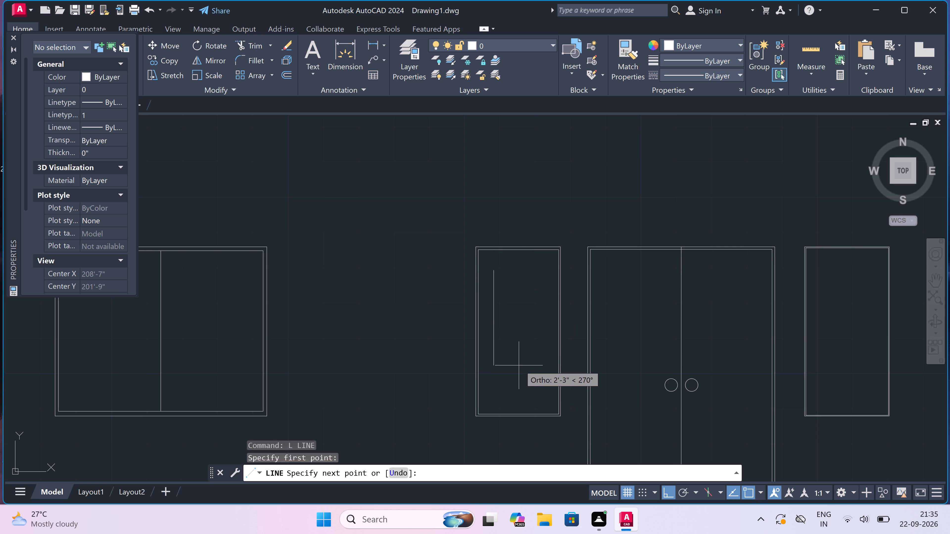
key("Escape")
Draw a smaller rectangle as an inner panel within the narrow window left of the door, with a margin on all sides.
key("r")
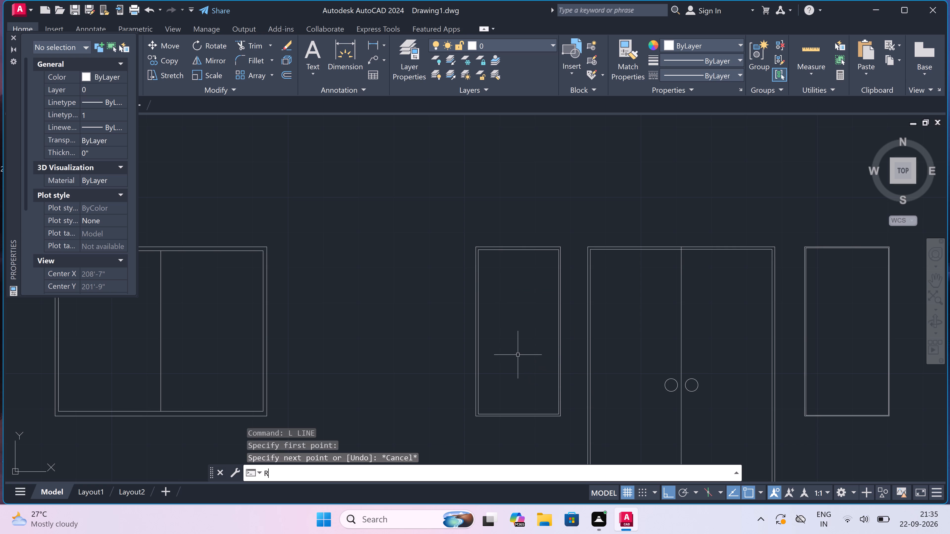
key("e")
key("c")
key("space")
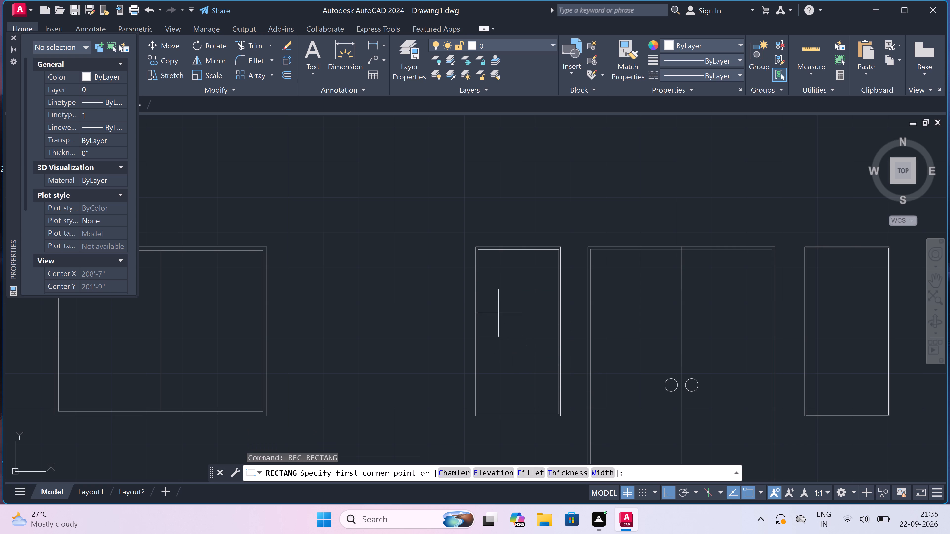
left_click(491, 269)
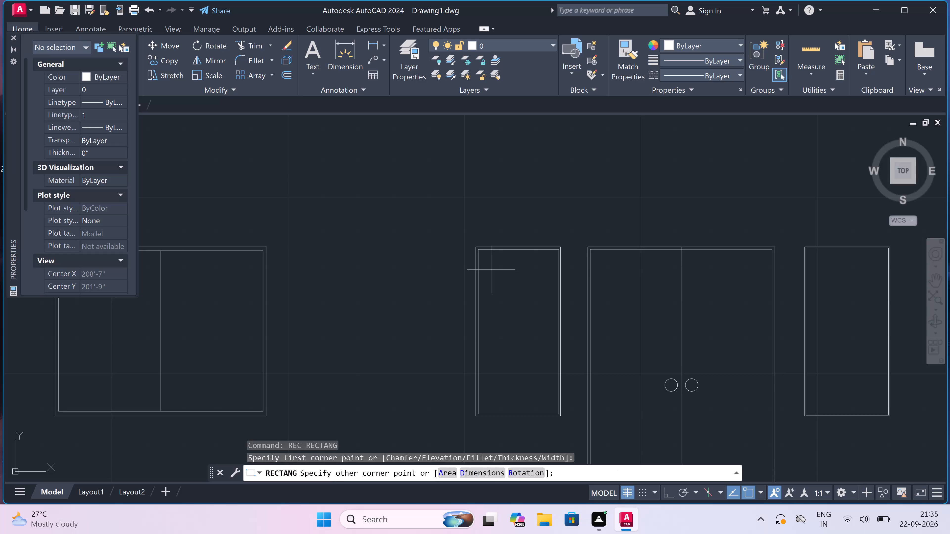
left_click(546, 392)
scroll(483, 334, "down", 1)
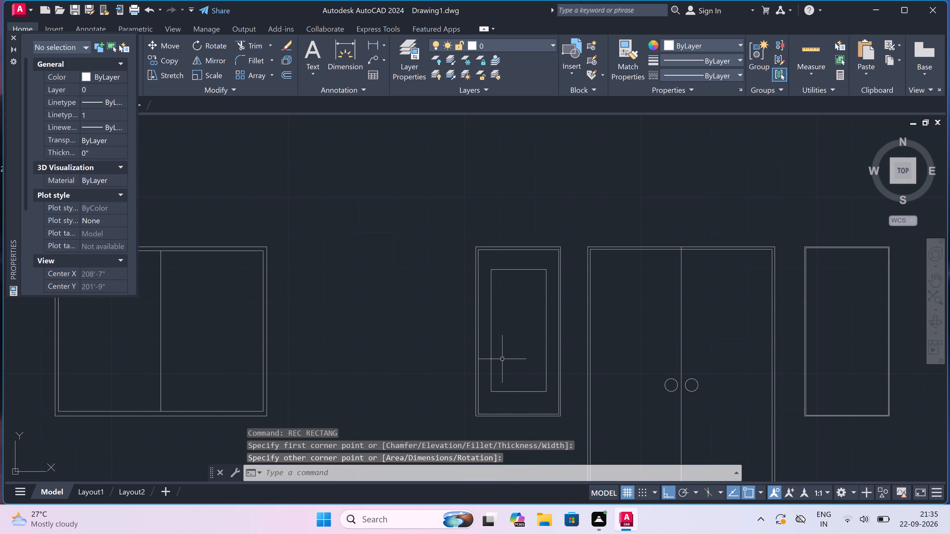
scroll(483, 334, "down", 3)
Copy the inner panel rectangle horizontally into the narrow window right of the door, at the same height.
scroll(451, 328, "up", 3)
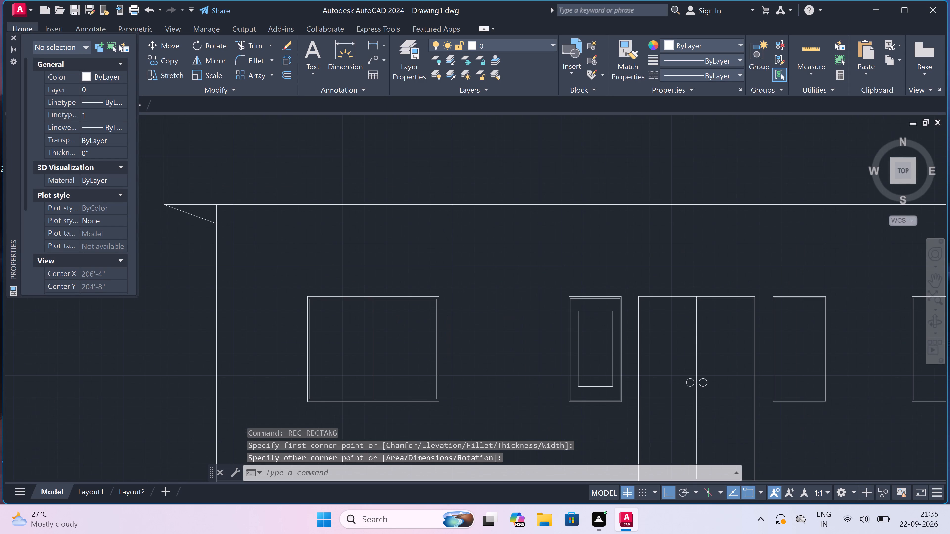
scroll(606, 318, "up", 2)
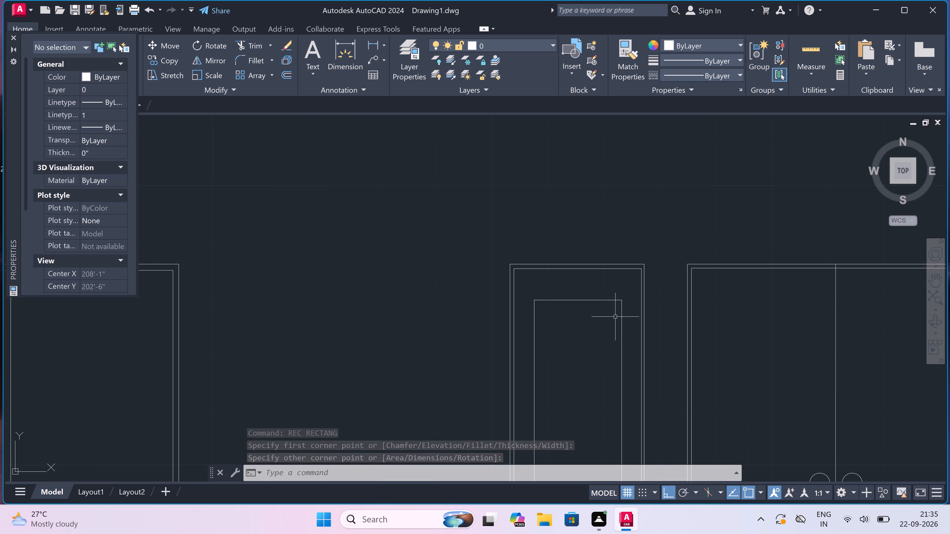
left_click_drag(625, 310, 622, 313)
left_click(601, 327)
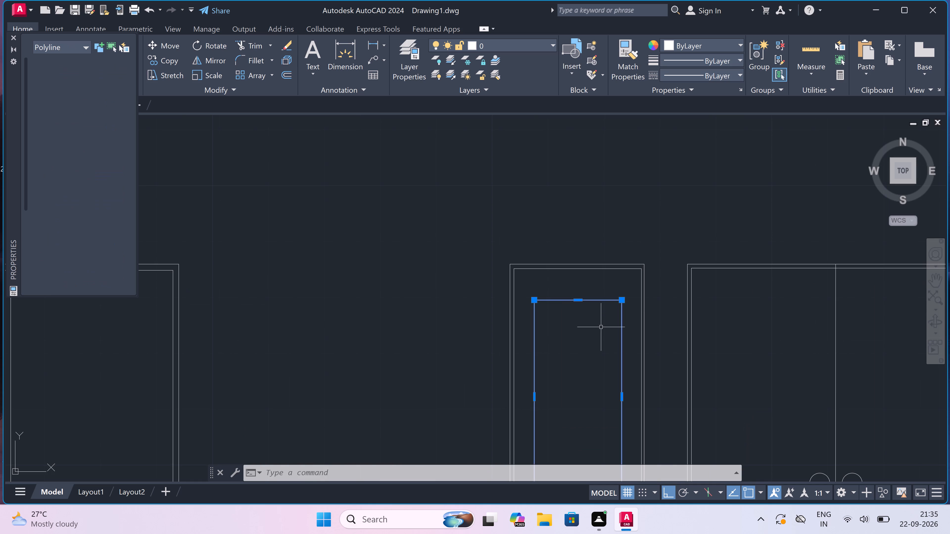
left_click(169, 61)
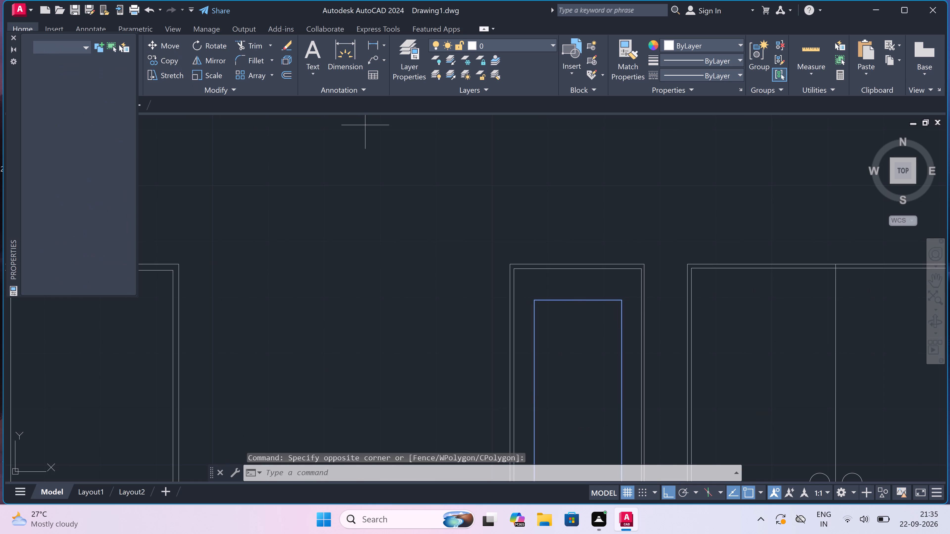
left_click(534, 297)
scroll(542, 270, "down", 3)
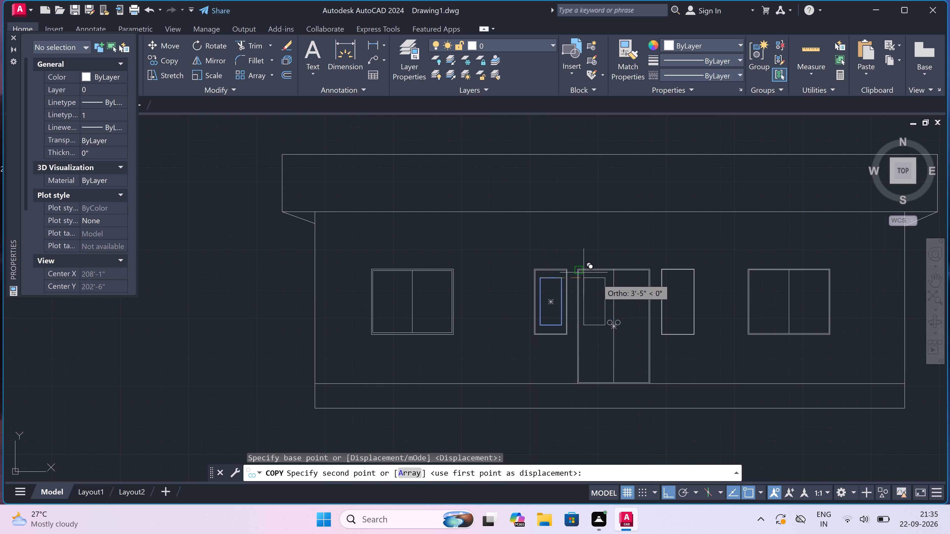
scroll(663, 276, "up", 3)
scroll(683, 271, "down", 1)
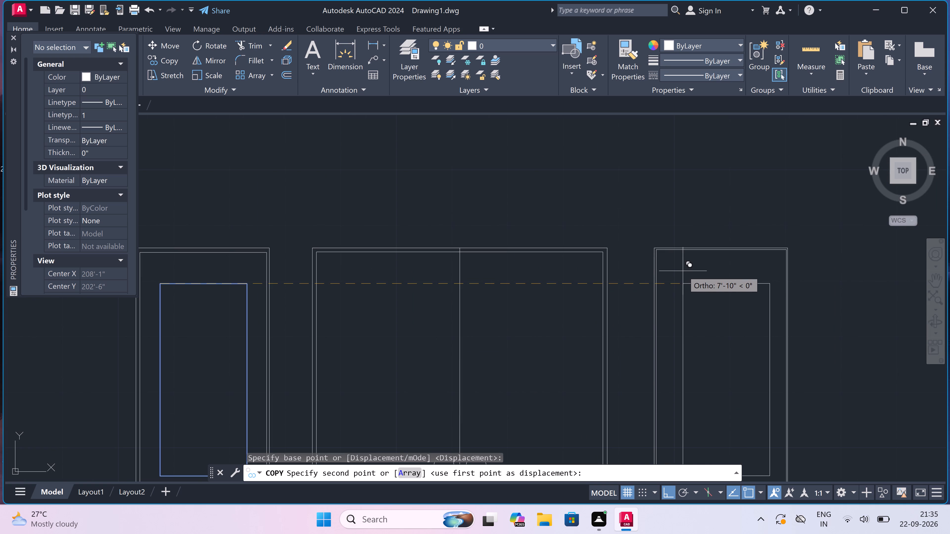
left_click(679, 276)
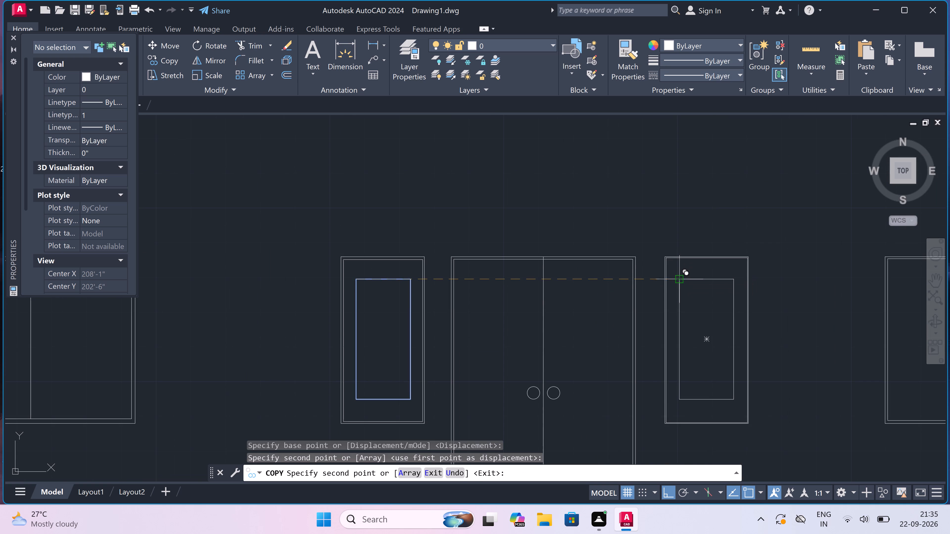
key("Escape")
scroll(482, 236, "down", 3)
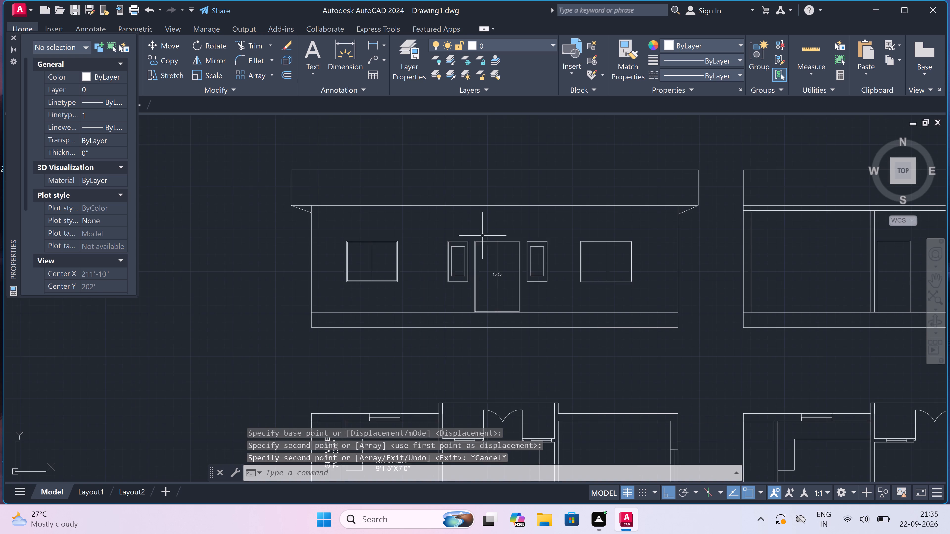
Add the multiline text "PARAPET WALL-3'6"" to the right of the section drawing, level with the parapet.
scroll(482, 236, "down", 2)
scroll(526, 230, "up", 3)
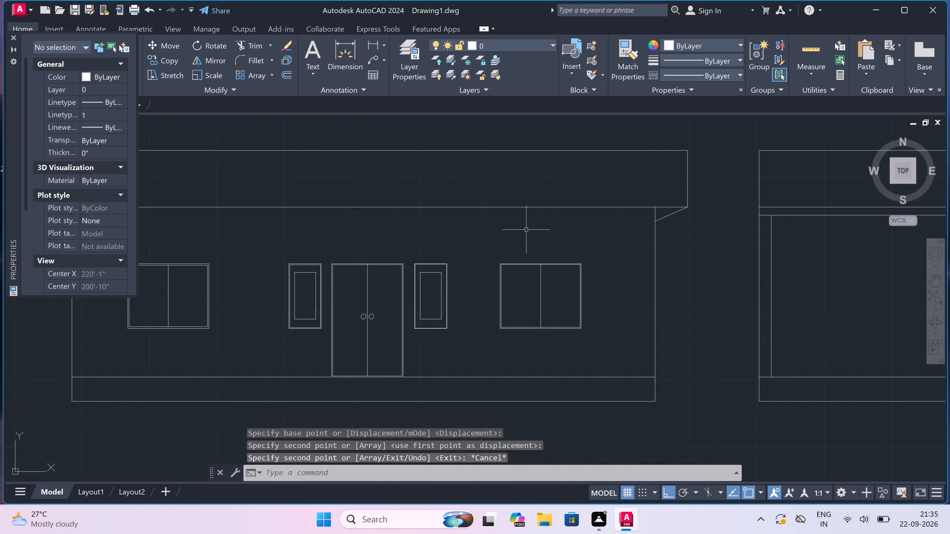
scroll(526, 230, "down", 4)
scroll(509, 214, "up", 4)
scroll(509, 214, "down", 5)
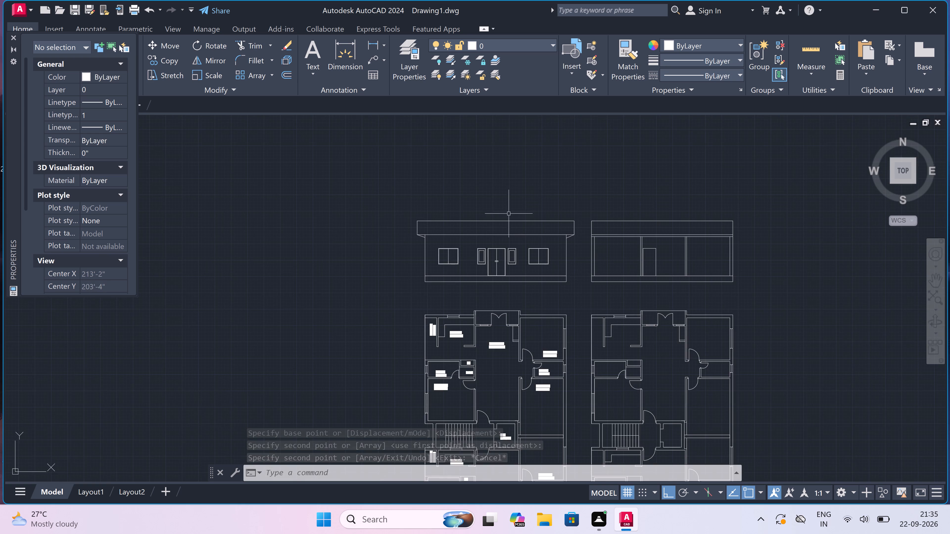
scroll(584, 217, "up", 3)
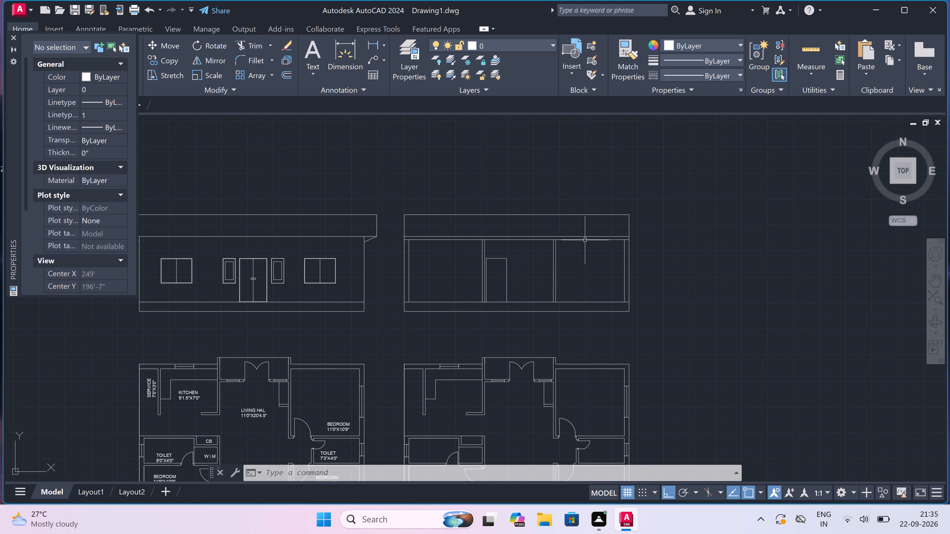
scroll(651, 239, "down", 2)
scroll(672, 243, "up", 3)
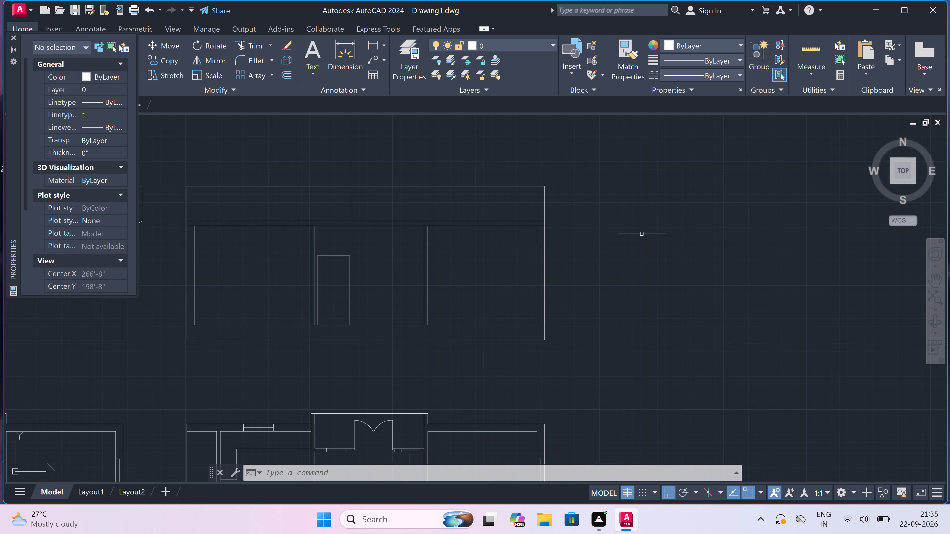
scroll(632, 208, "up", 1)
type("MT")
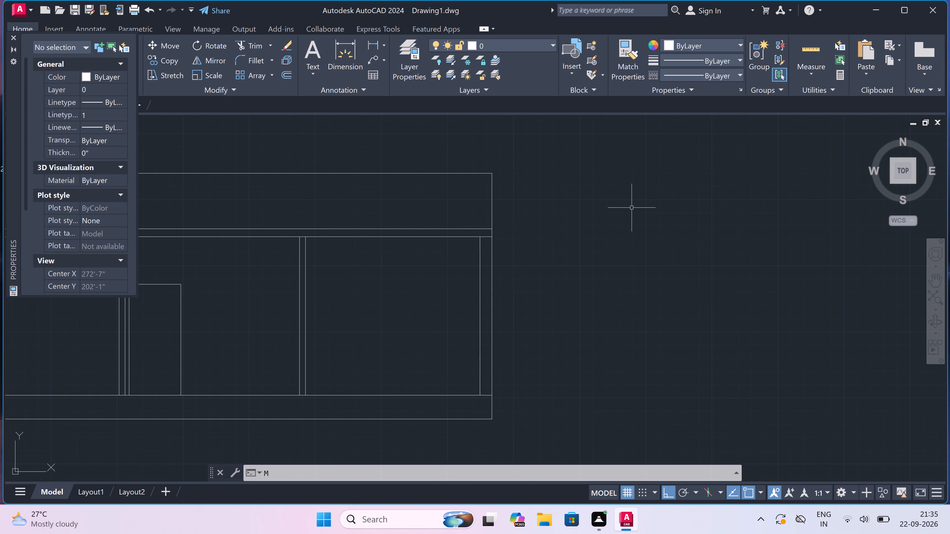
key("space")
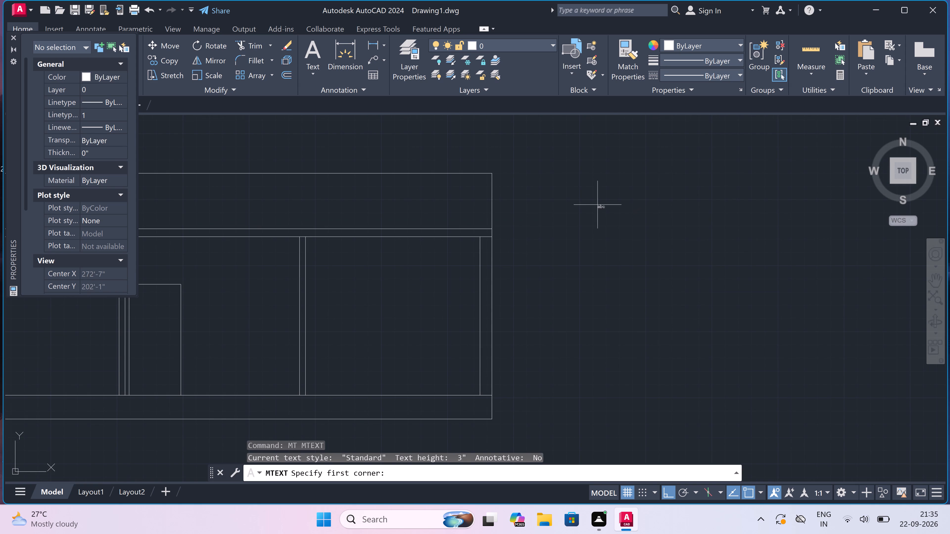
left_click(583, 199)
left_click(737, 204)
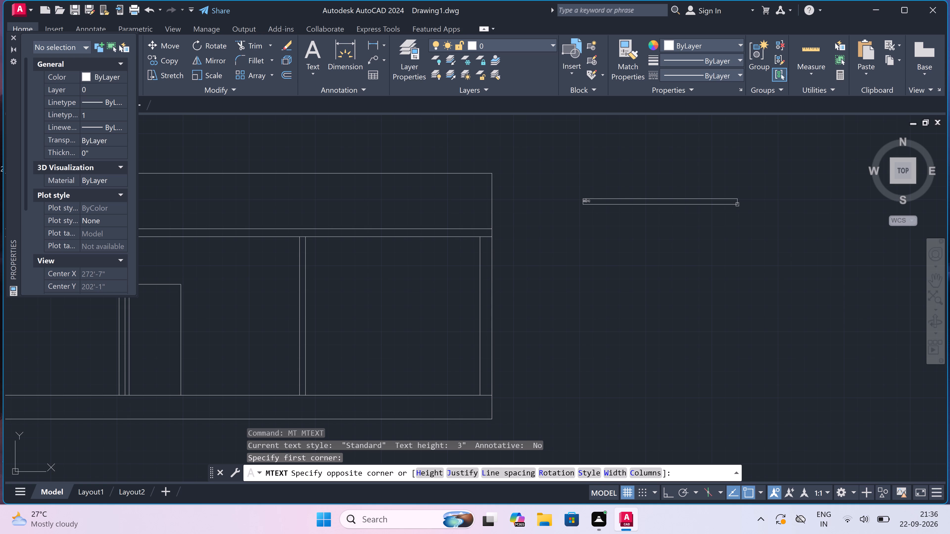
scroll(551, 221, "up", 1)
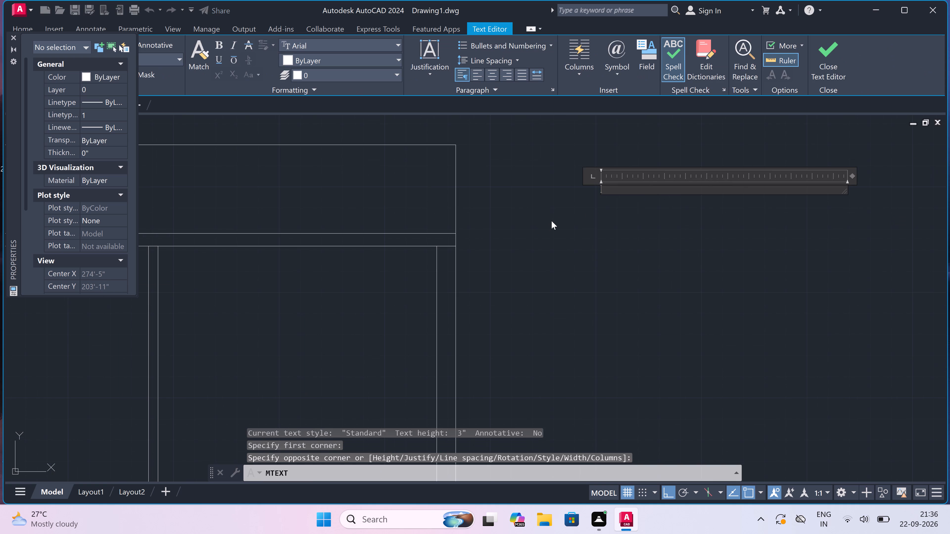
key("p")
key("a")
key("r")
key("a")
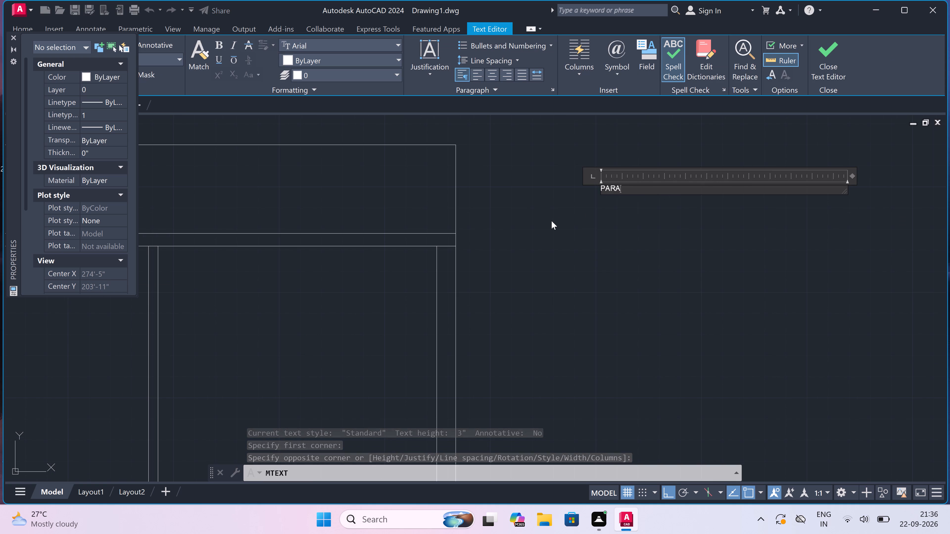
key("p")
key("e")
key("t")
key("space")
key("w")
key("a")
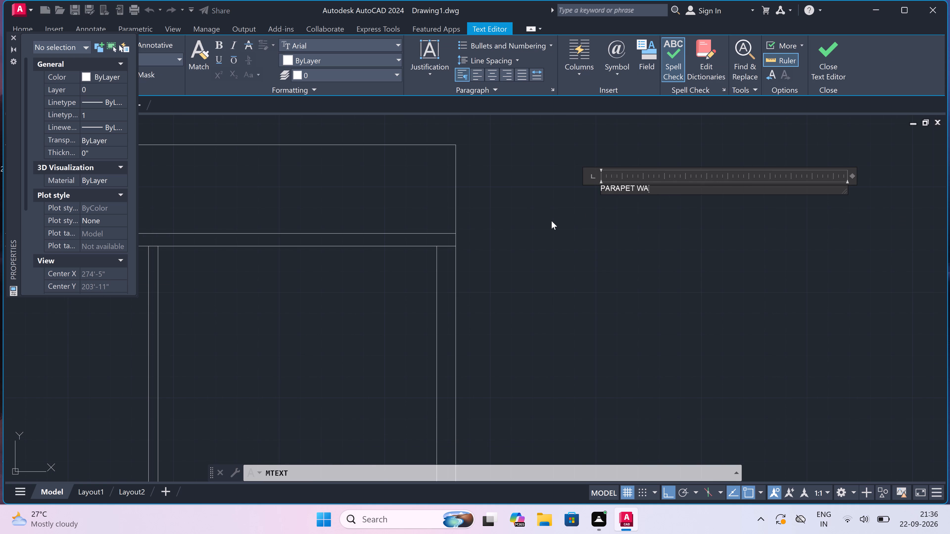
key("l")
key("l")
key("minus")
key("3")
key("apostrophe")
key("6")
key("shift+quotedbl")
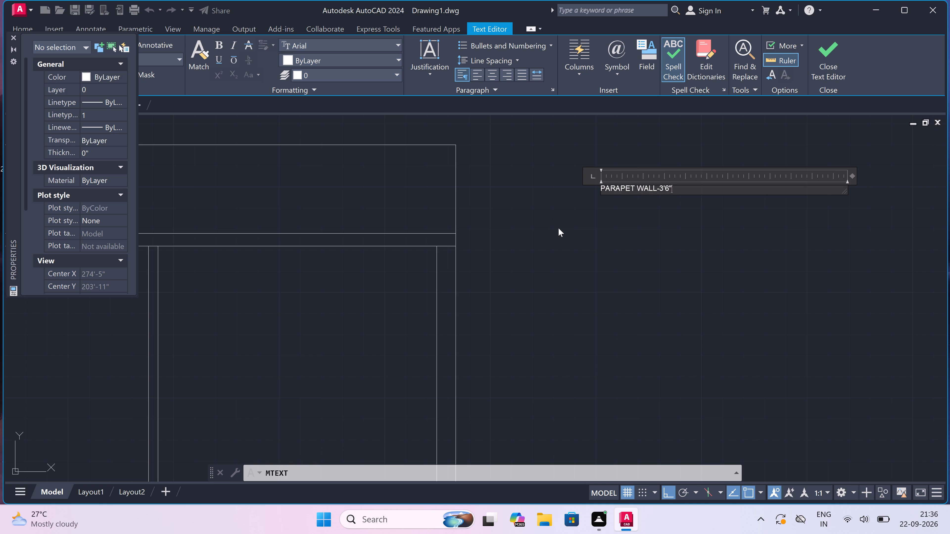
left_click(558, 228)
Add the multiline text "SLAB-6"" just below the parapet wall label, level with the section's roof slab.
key("space")
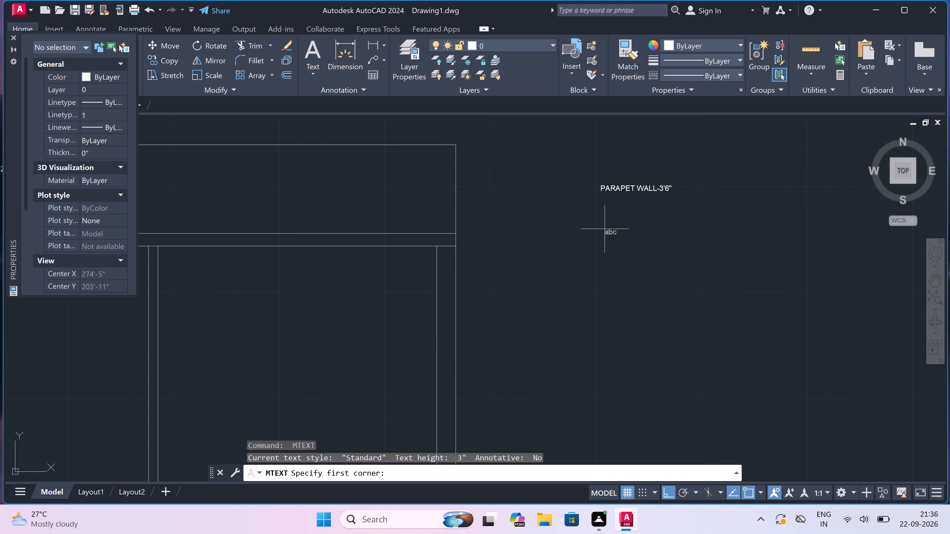
left_click_drag(593, 229, 608, 228)
left_click(709, 262)
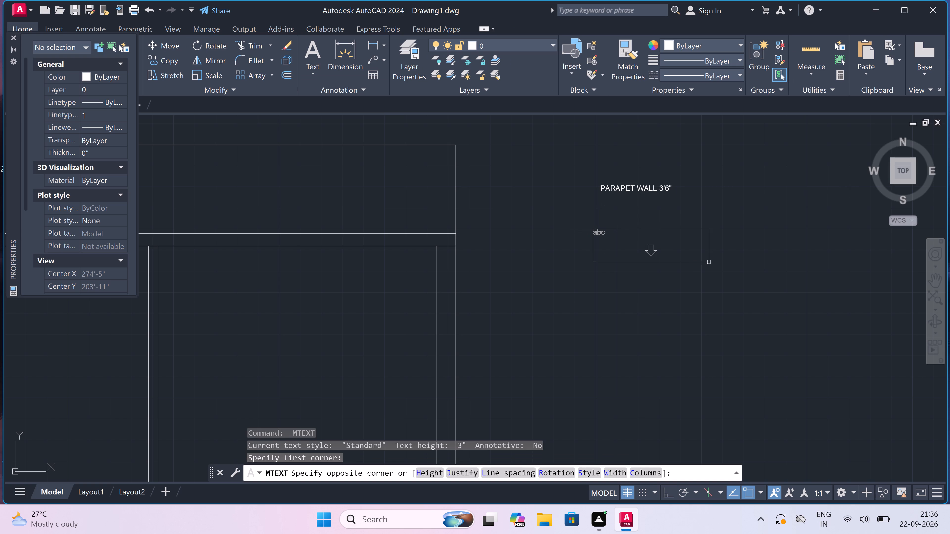
type("SLAB-6\"")
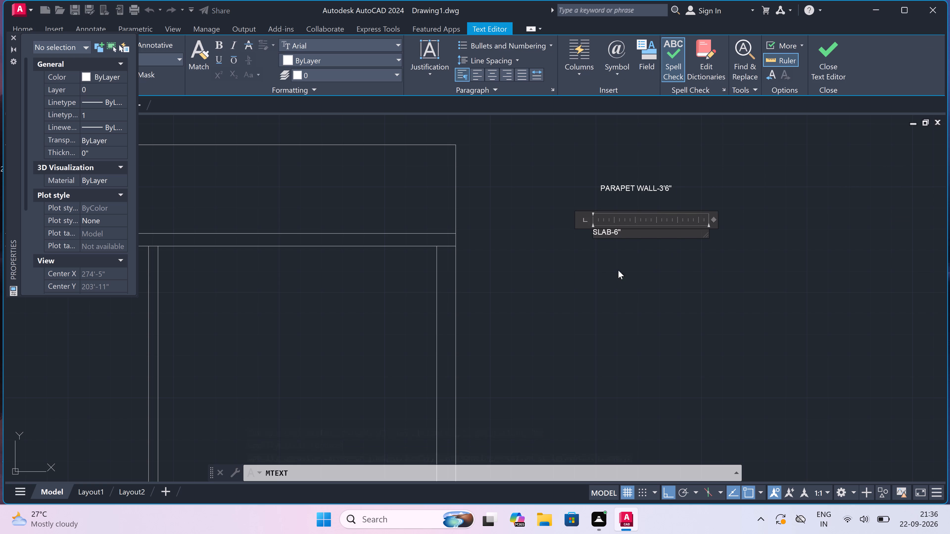
left_click(604, 268)
Add the multiline text "BRICK WALL-10'" to the right of the section, beside the upper half of the wall.
scroll(599, 261, "down", 2)
scroll(590, 294, "up", 1)
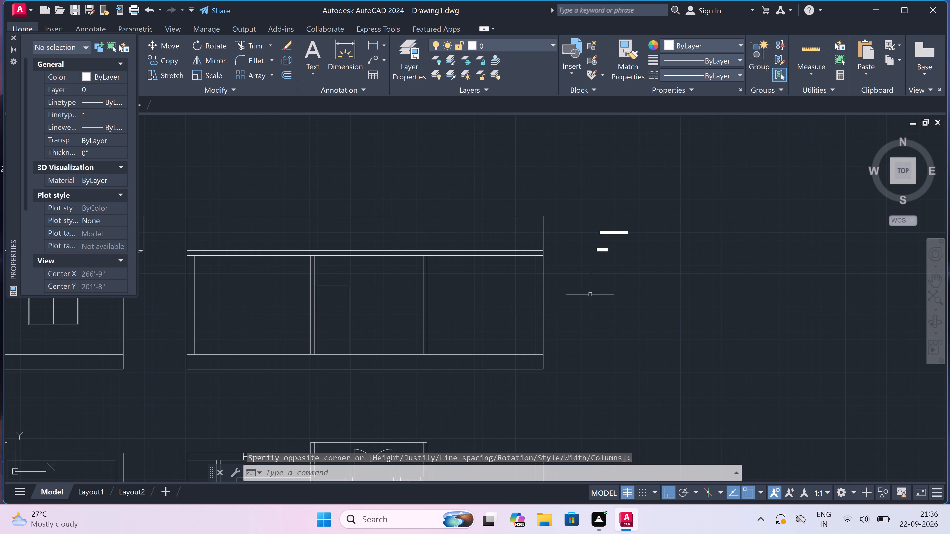
key("space")
left_click_drag(594, 292, 599, 292)
left_click(721, 305)
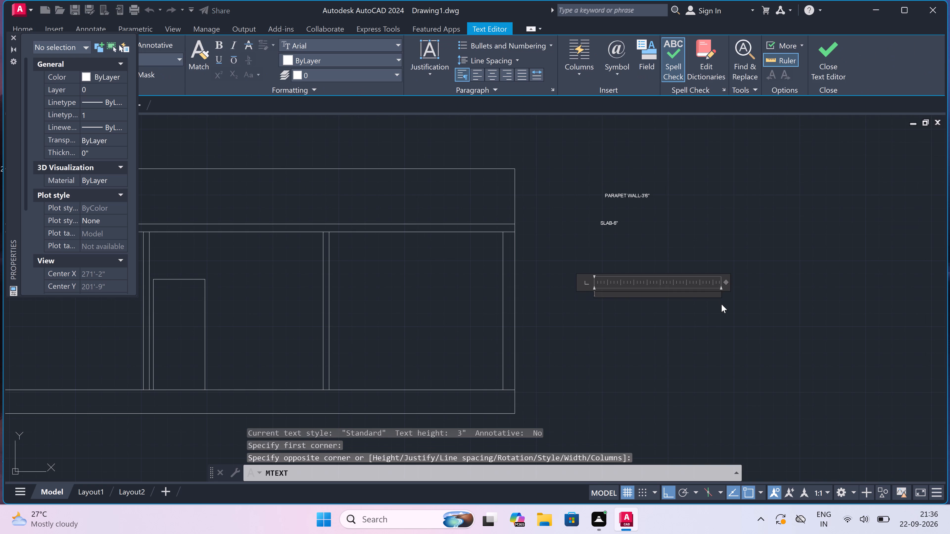
type("WALL-10")
key("apostrophe")
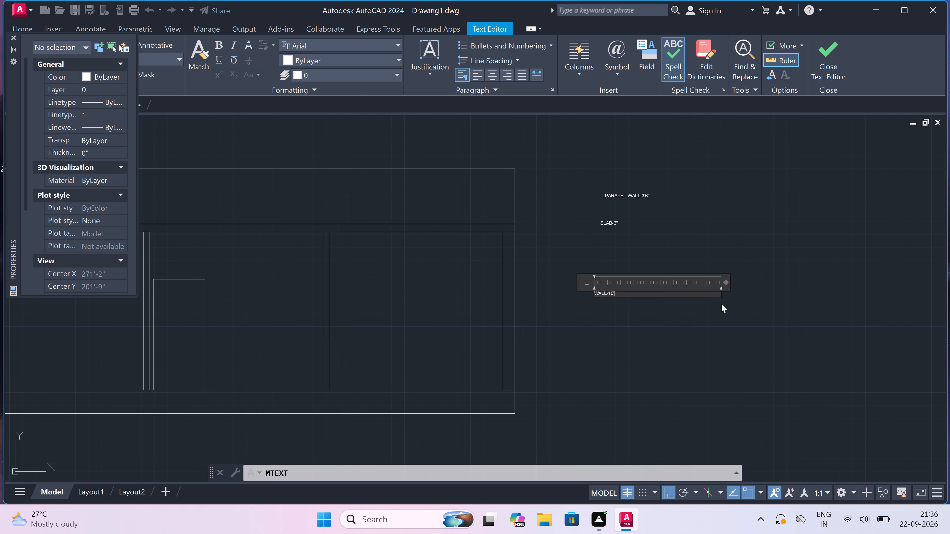
scroll(591, 298, "up", 3)
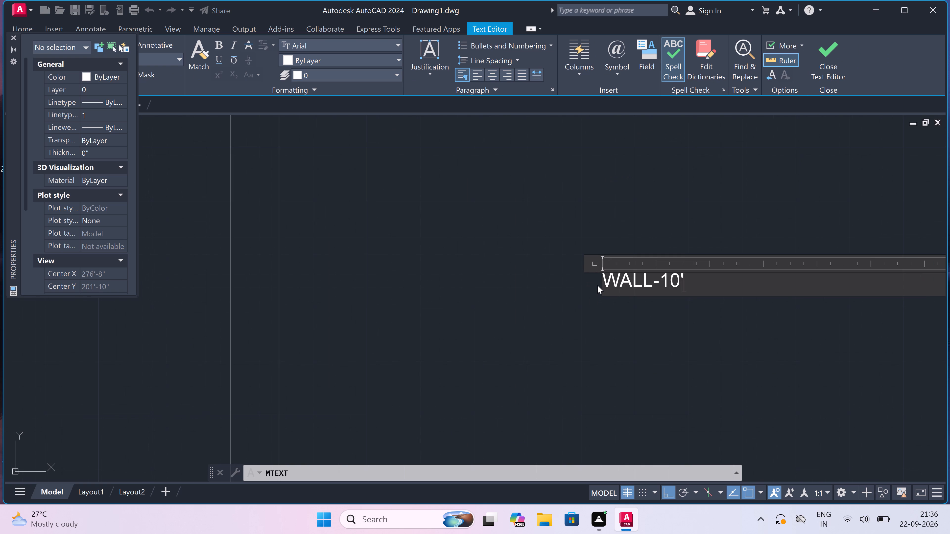
left_click(603, 280)
type("BRICK")
key("space")
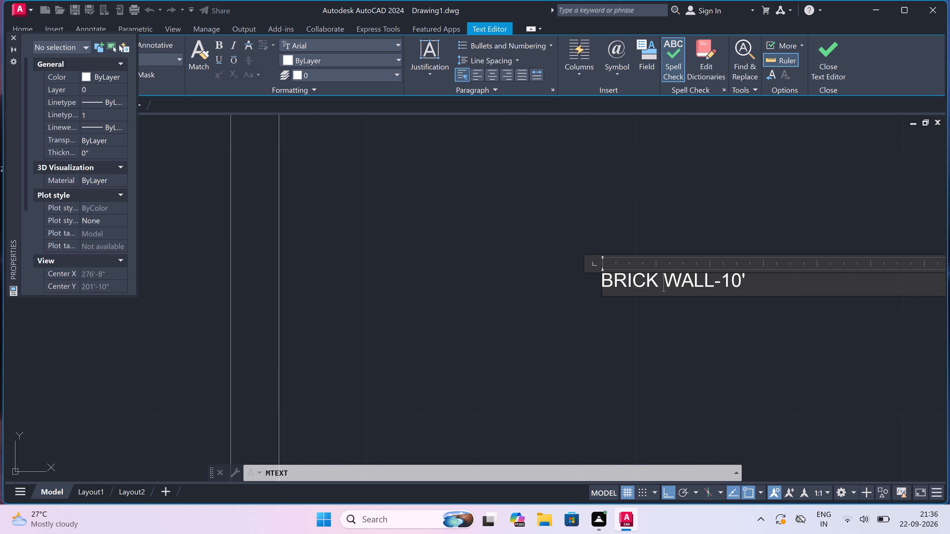
left_click(539, 347)
Add the multiline text "GROUND FLOOR -1'6"" to the right of the section, level with the floor base strip.
scroll(555, 315, "down", 5)
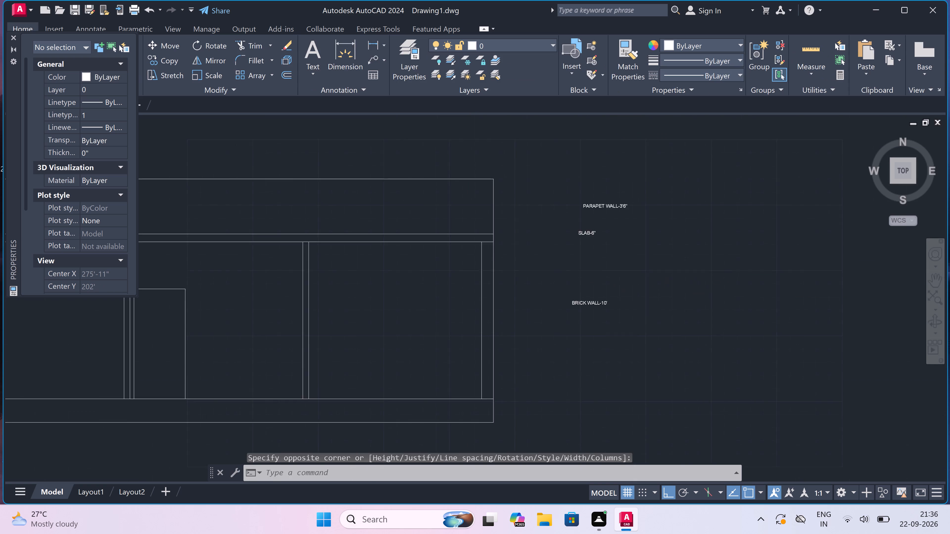
scroll(572, 301, "down", 1)
scroll(572, 341, "up", 3)
key("space")
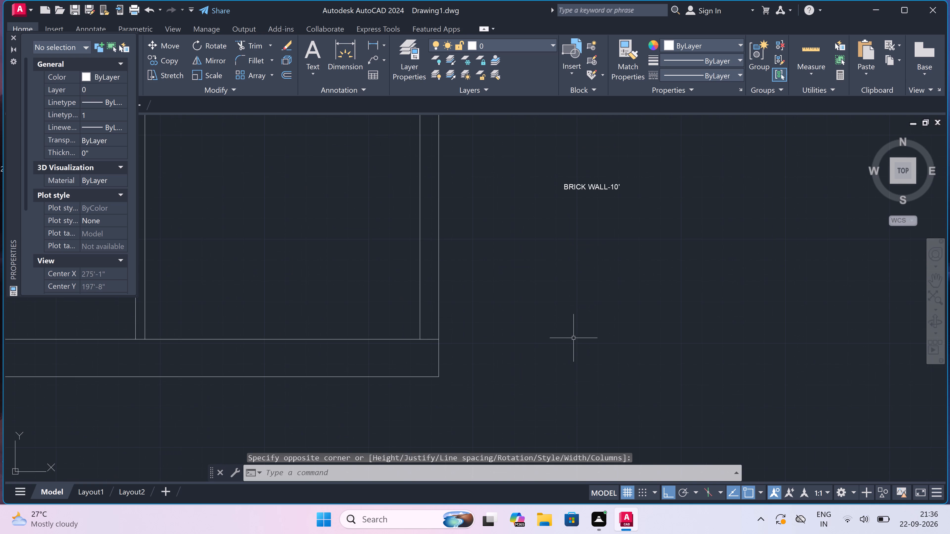
left_click_drag(563, 342, 570, 342)
left_click(691, 355)
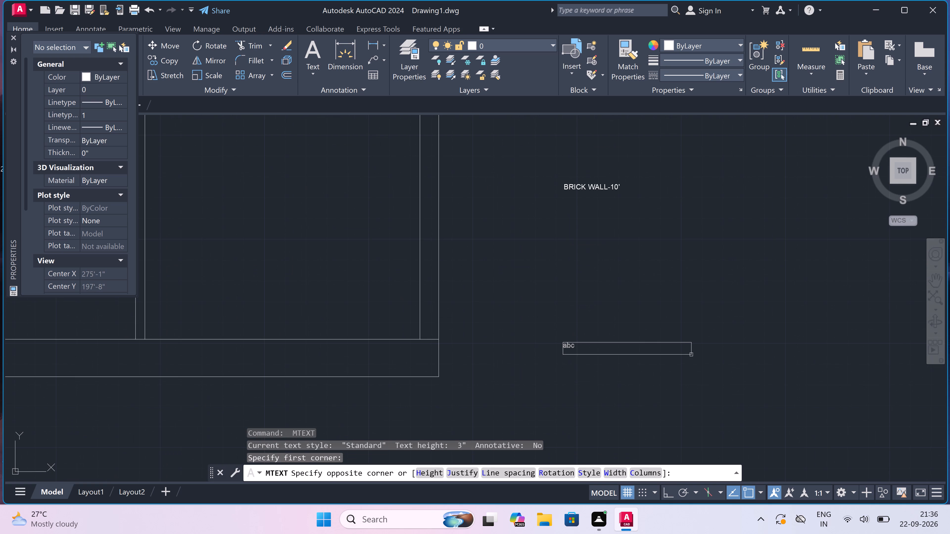
type("GROUND")
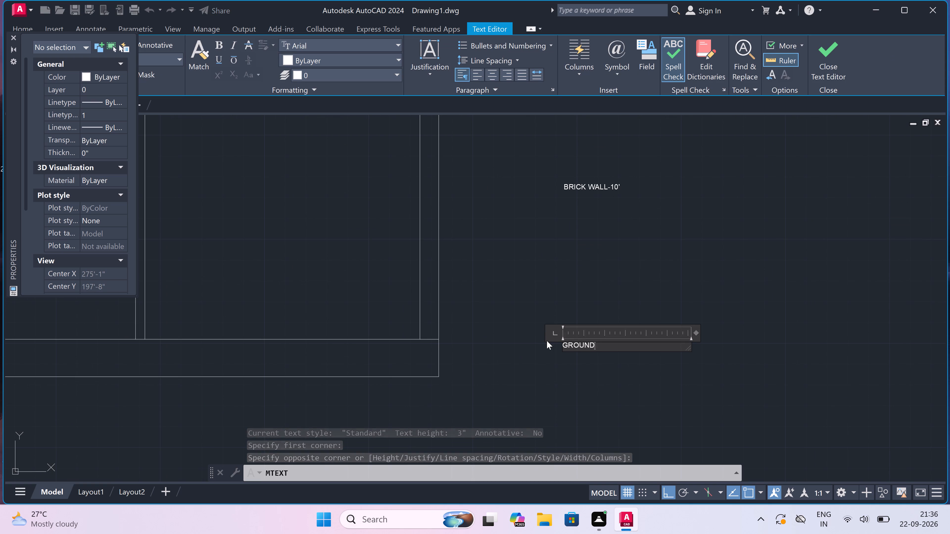
key("space")
type("FLOOR")
key("space")
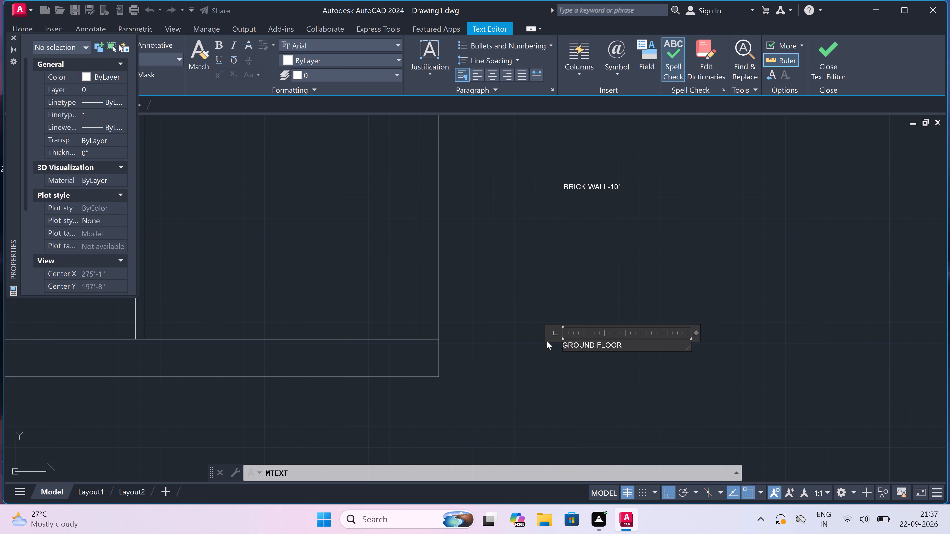
type("-")
type("1'6\"")
left_click(576, 293)
Set the text height of all four labels beside the section to 9".
scroll(574, 288, "down", 5)
scroll(586, 236, "up", 1)
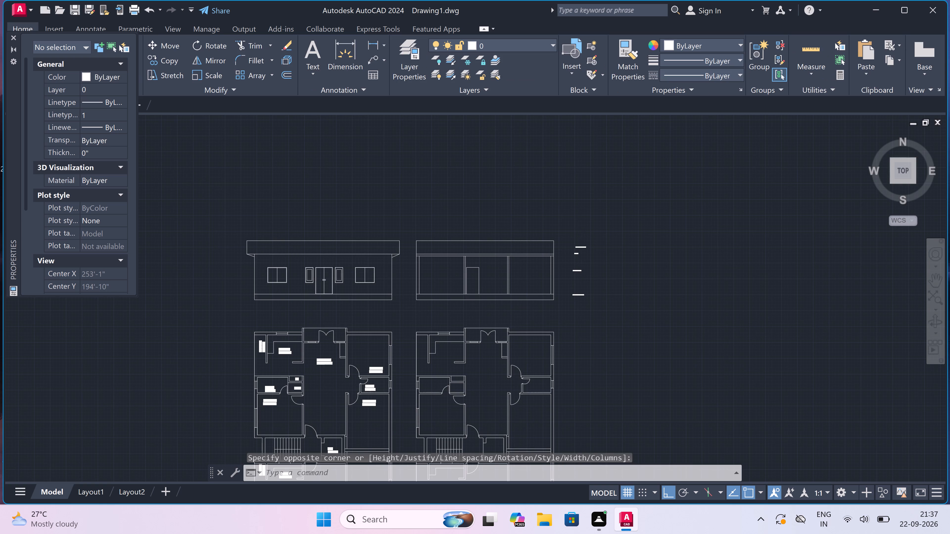
left_click_drag(591, 236, 587, 252)
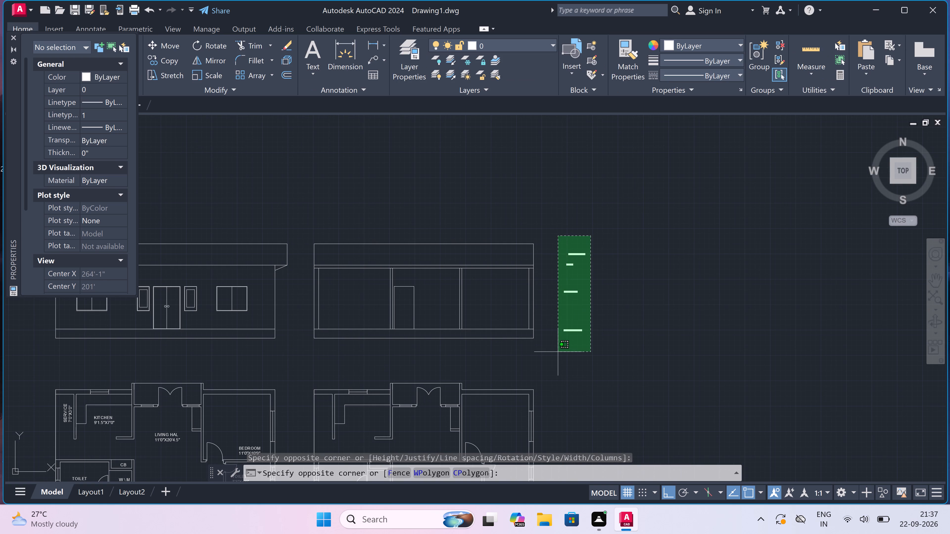
left_click(558, 352)
left_click(99, 280)
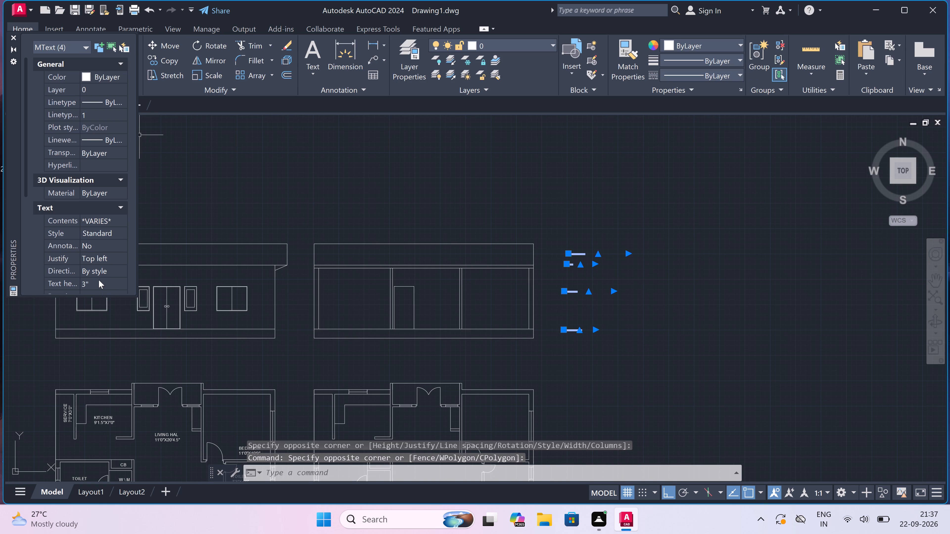
key("BackSpace")
key("BackSpace")
key("BackSpace")
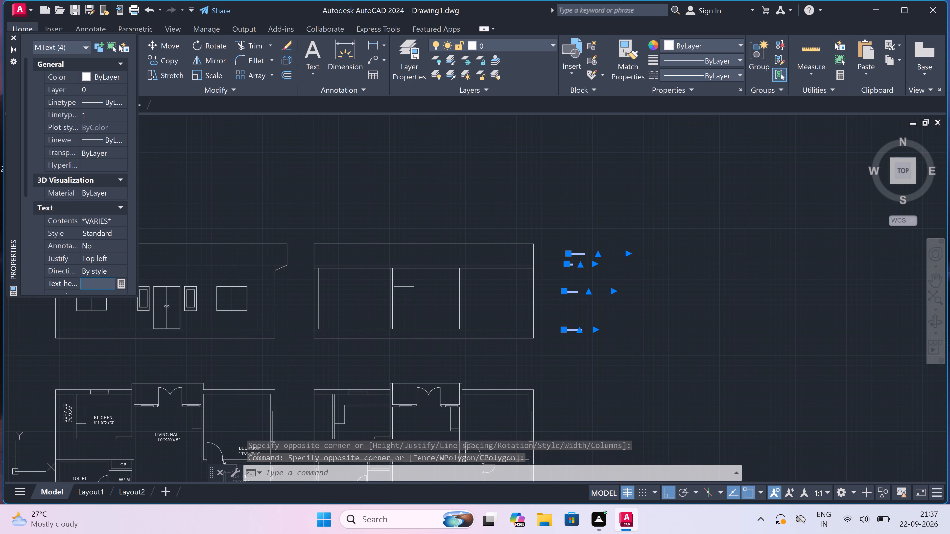
type("9\"")
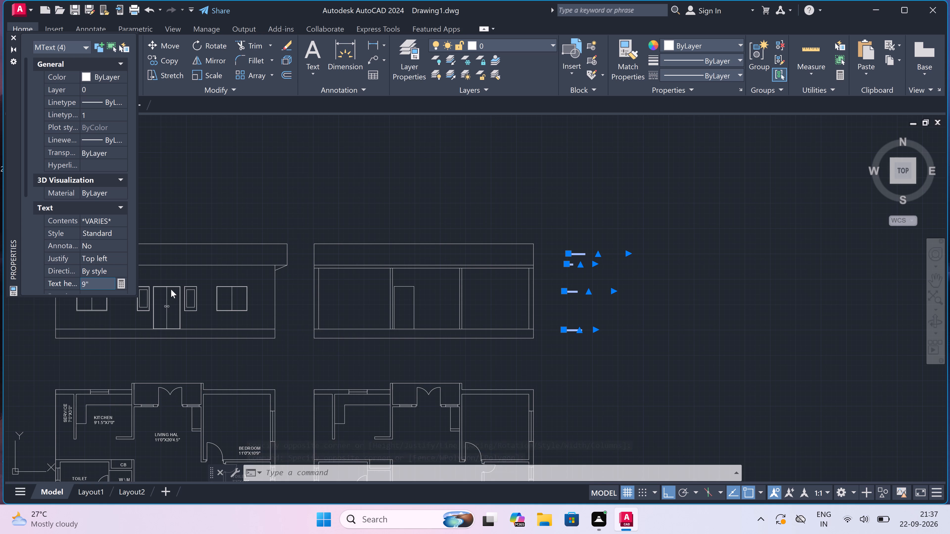
left_click(356, 179)
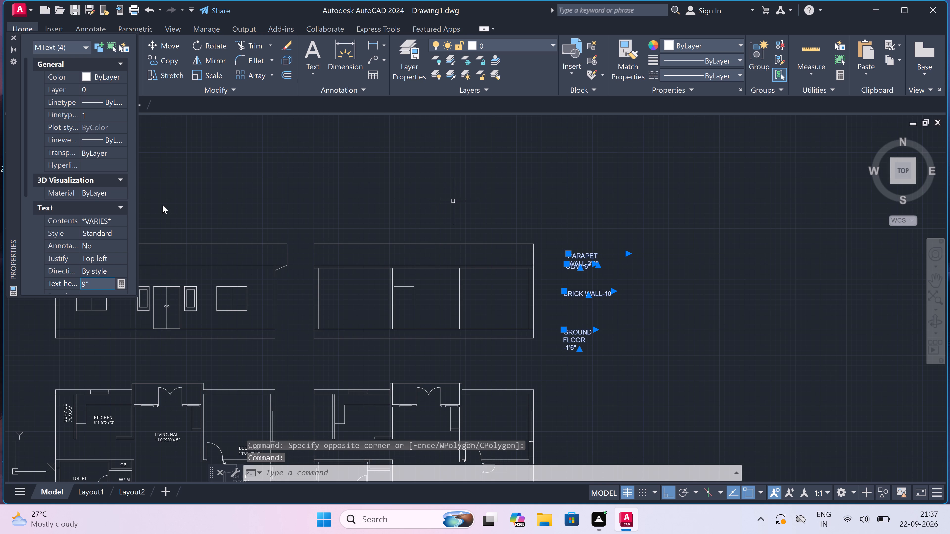
Set the text height of all four labels beside the section to 8".
left_click(96, 287)
key("BackSpace")
key("BackSpace")
key("BackSpace")
key("BackSpace")
key("BackSpace")
key("BackSpace")
key("BackSpace")
key("BackSpace")
key("BackSpace")
key("BackSpace")
key("BackSpace")
key("BackSpace")
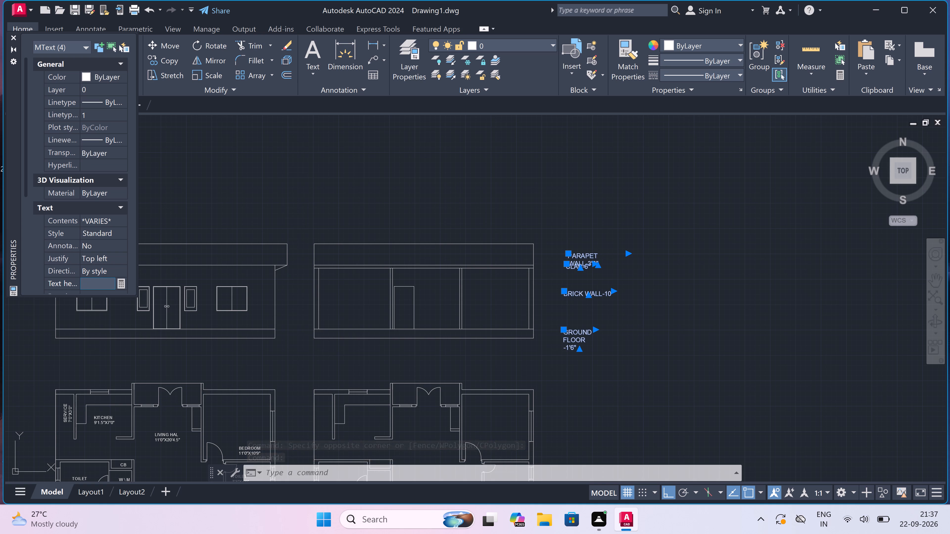
type("8\"")
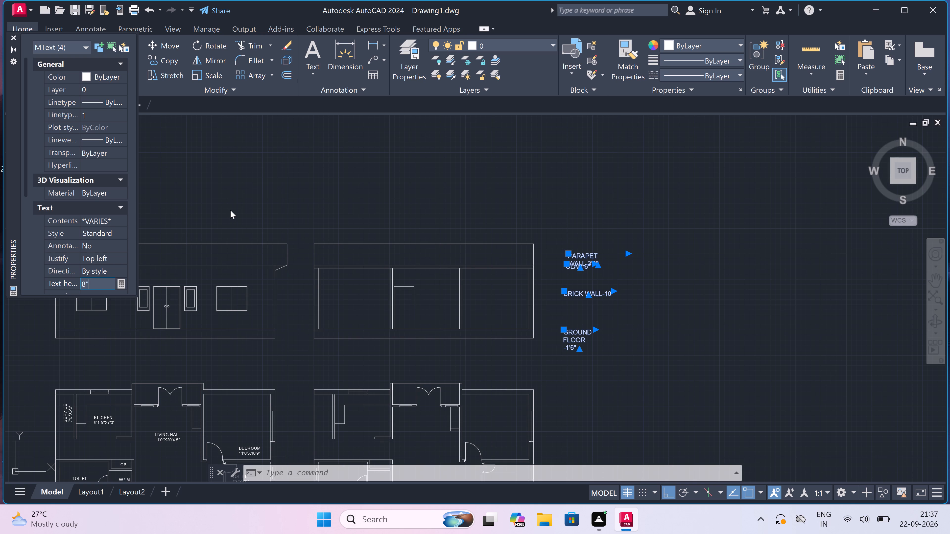
left_click(348, 209)
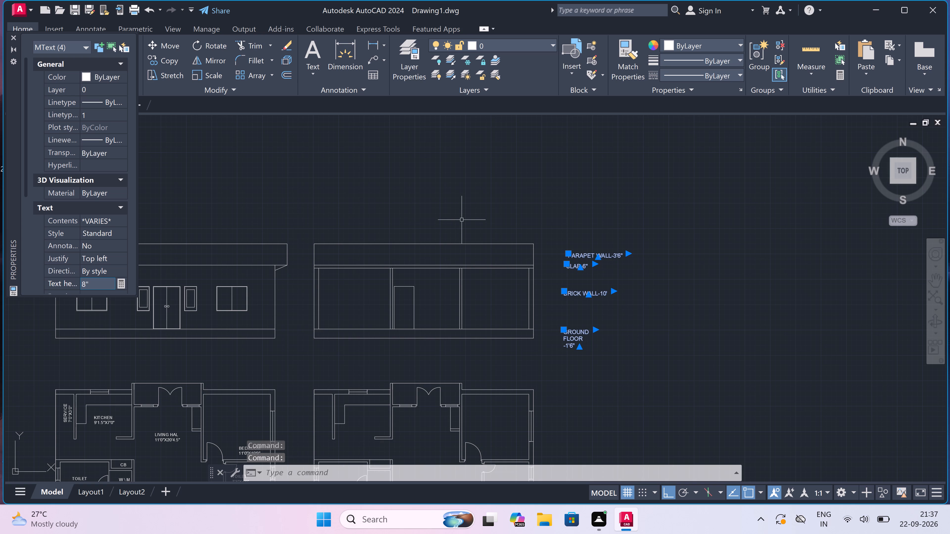
key("Escape")
Add the multiline text "SECTION-AA" below the section, in the gap above the second plan.
scroll(529, 233, "down", 2)
scroll(560, 245, "up", 2)
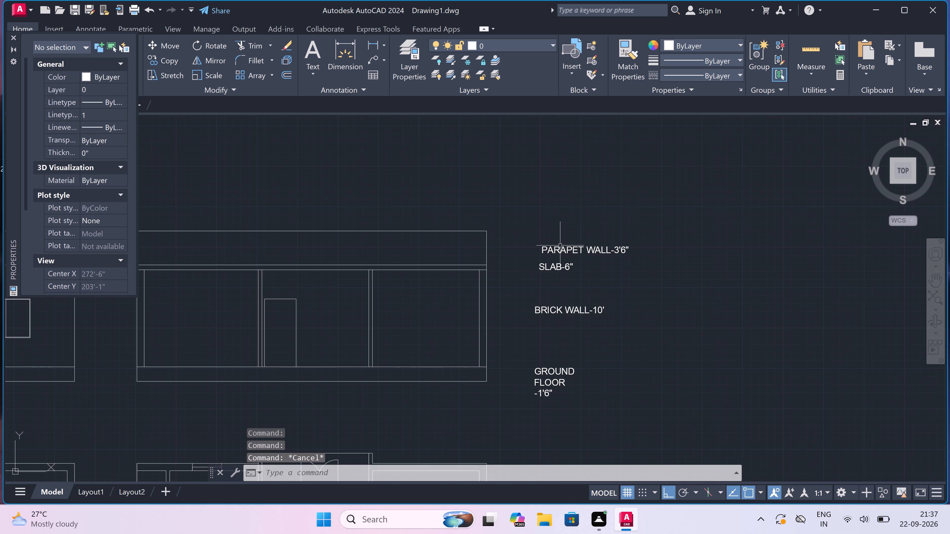
scroll(541, 258, "down", 2)
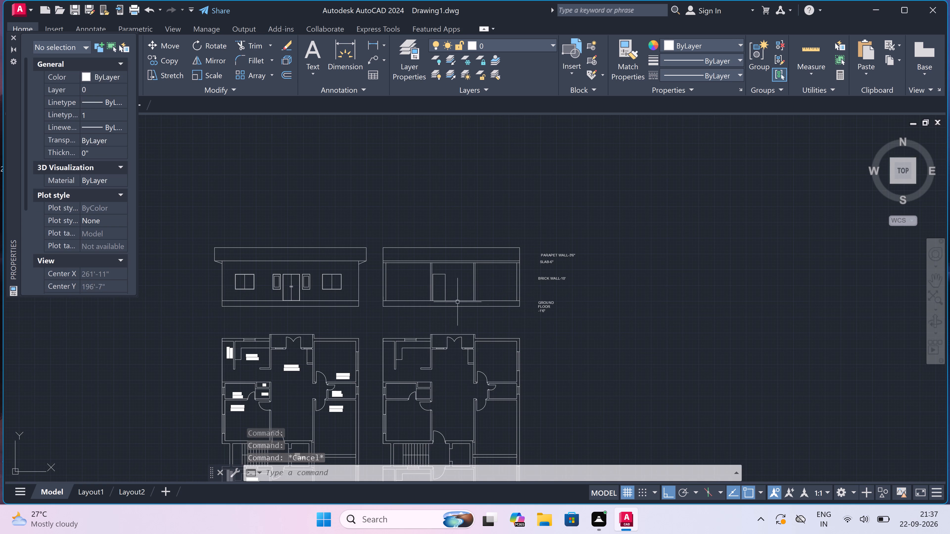
scroll(433, 315, "up", 2)
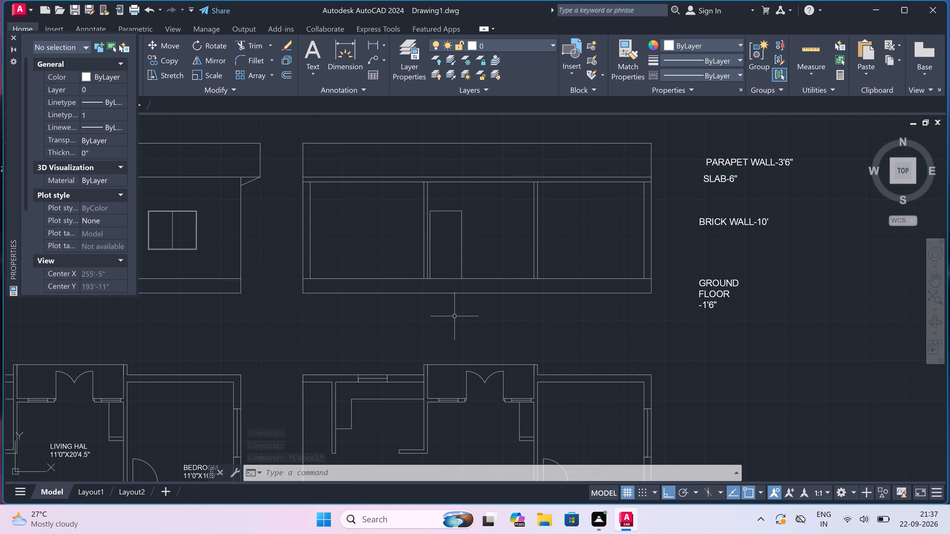
type("MT")
key("space")
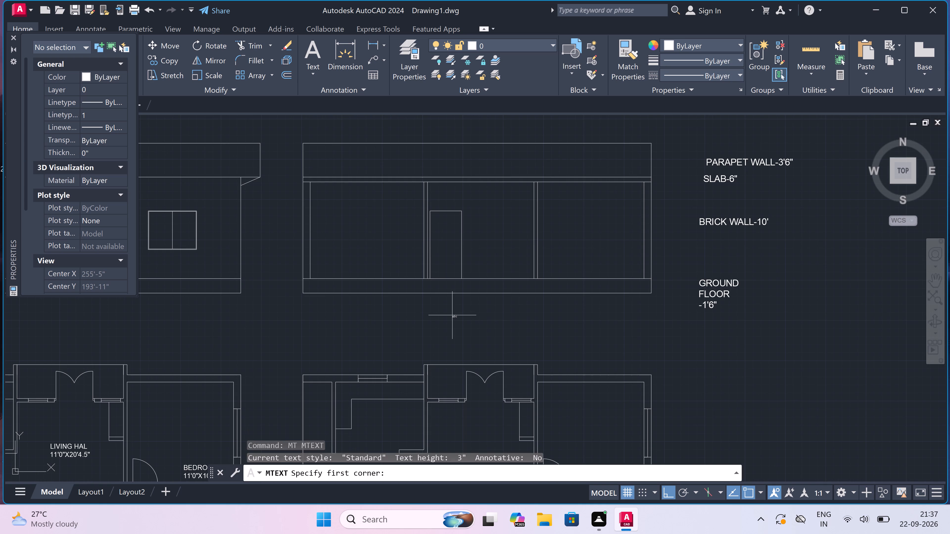
left_click_drag(417, 322, 420, 322)
left_click(666, 321)
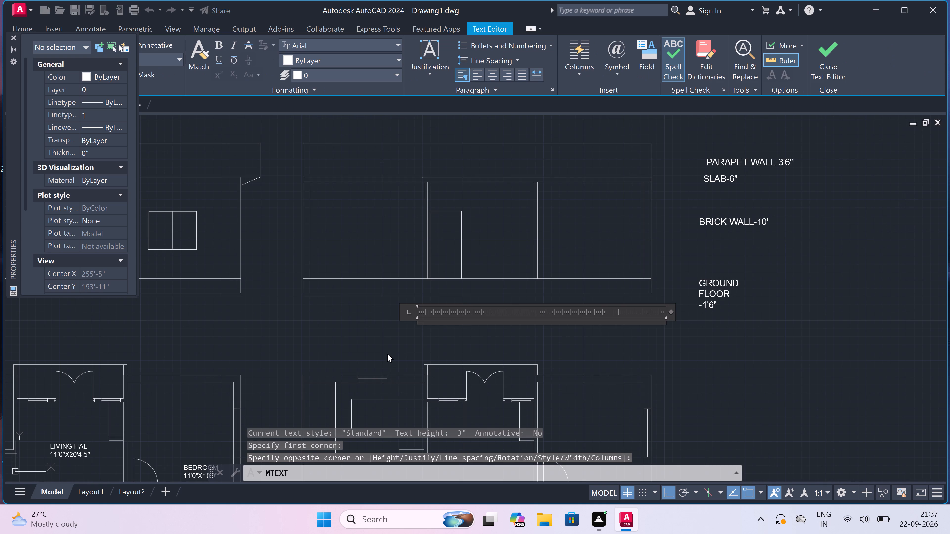
type("EL")
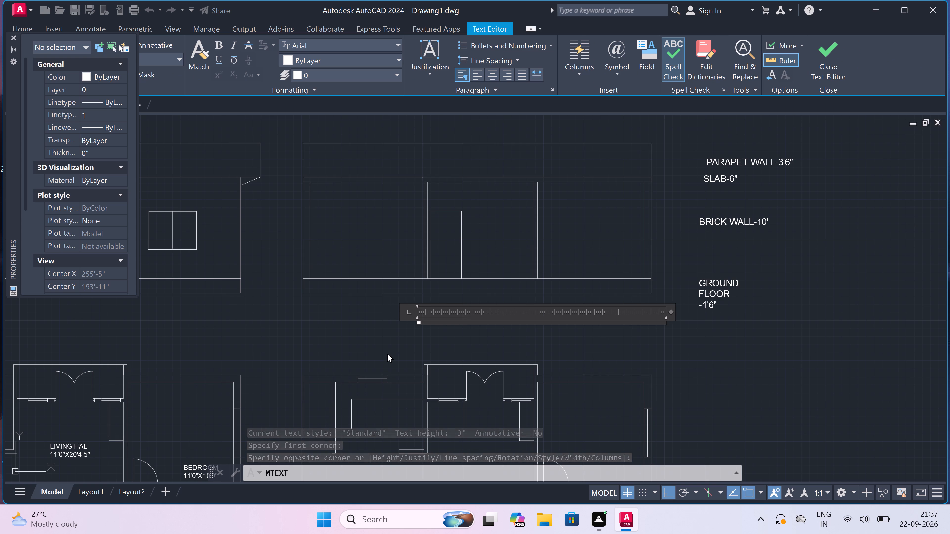
key("BackSpace")
key("BackSpace")
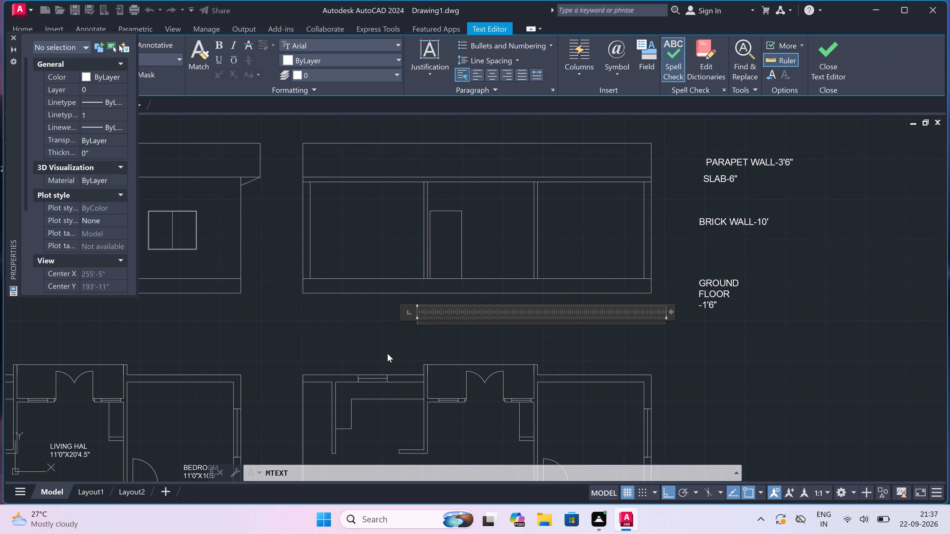
type("SECTION")
key("minus")
key("a")
key("a")
scroll(430, 334, "up", 2)
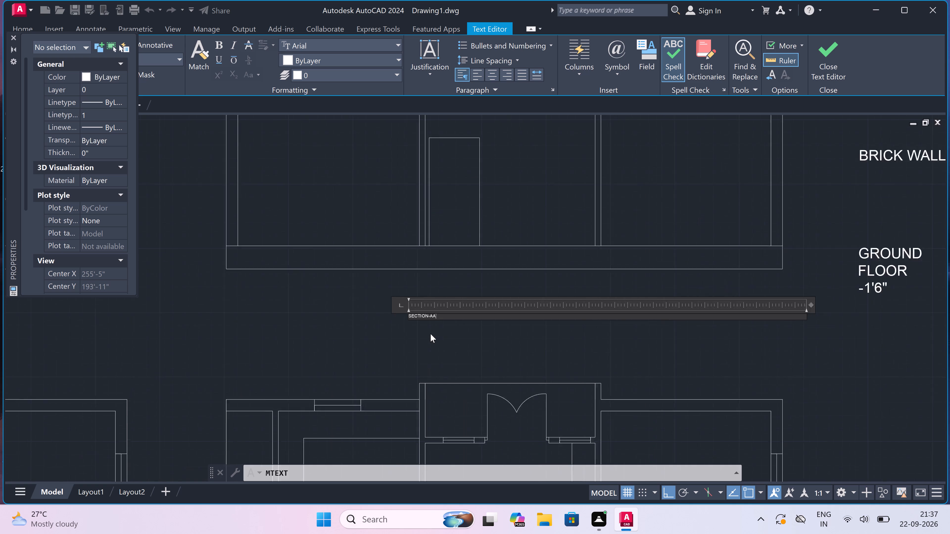
scroll(430, 334, "up", 1)
left_click(428, 333)
Add the multiline text "ELEVATION" below the front elevation, in the gap above the first plan.
scroll(452, 289, "down", 3)
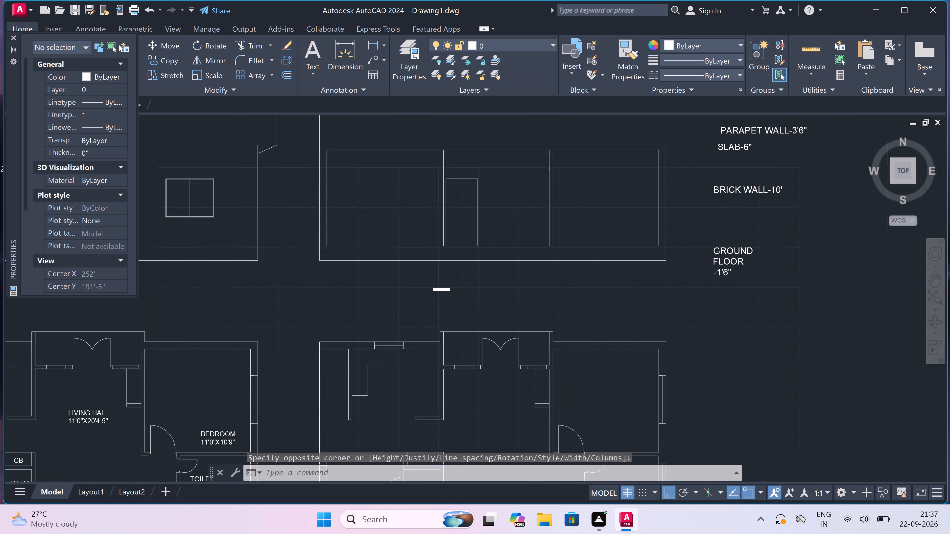
scroll(452, 289, "down", 4)
scroll(341, 297, "up", 3)
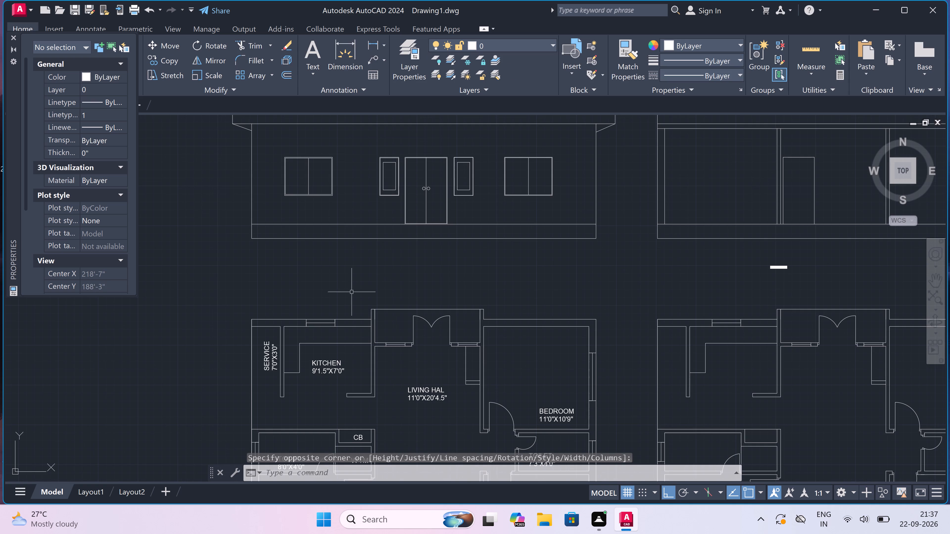
key("space")
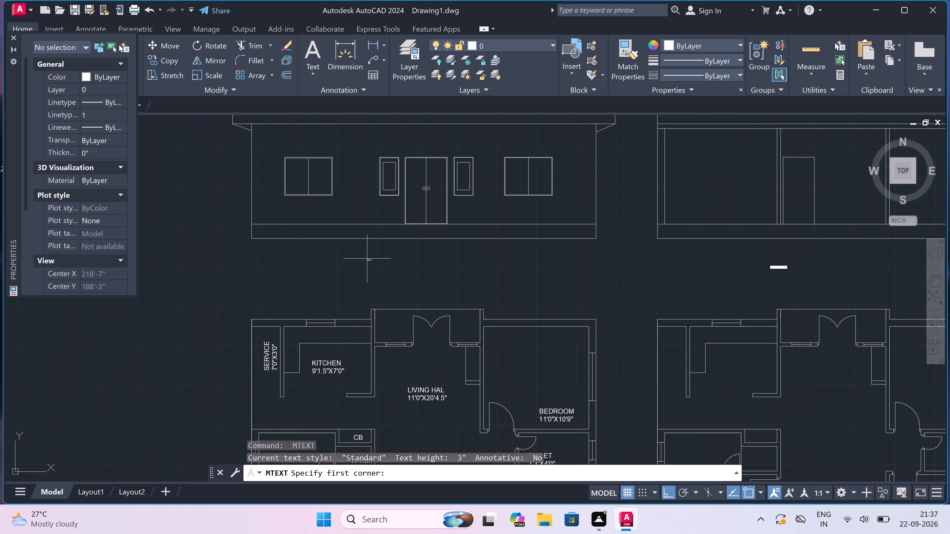
left_click(367, 259)
left_click(572, 264)
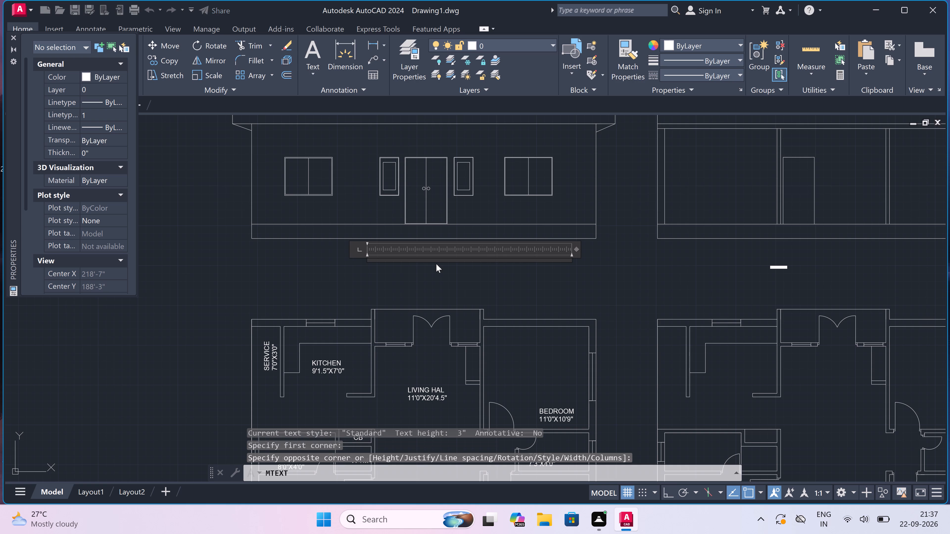
type("ELEVATION")
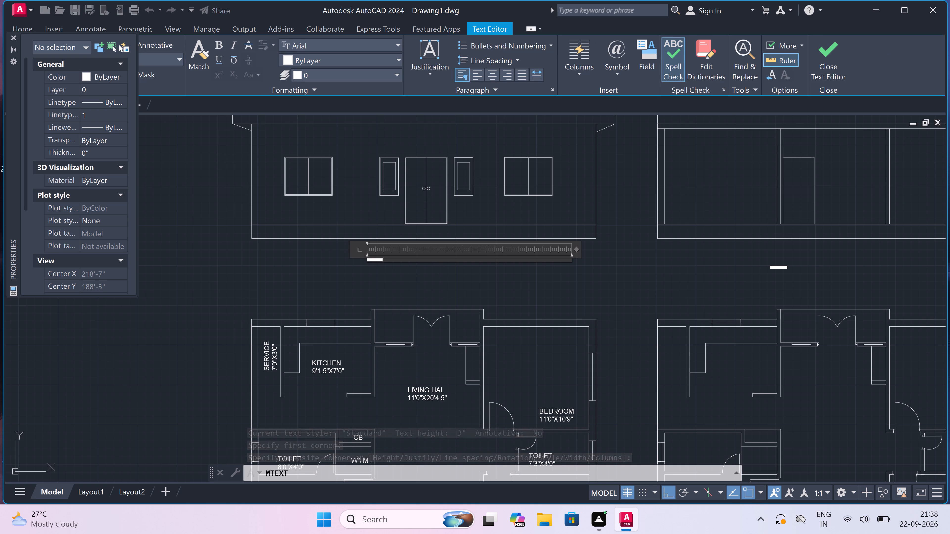
scroll(390, 270, "up", 2)
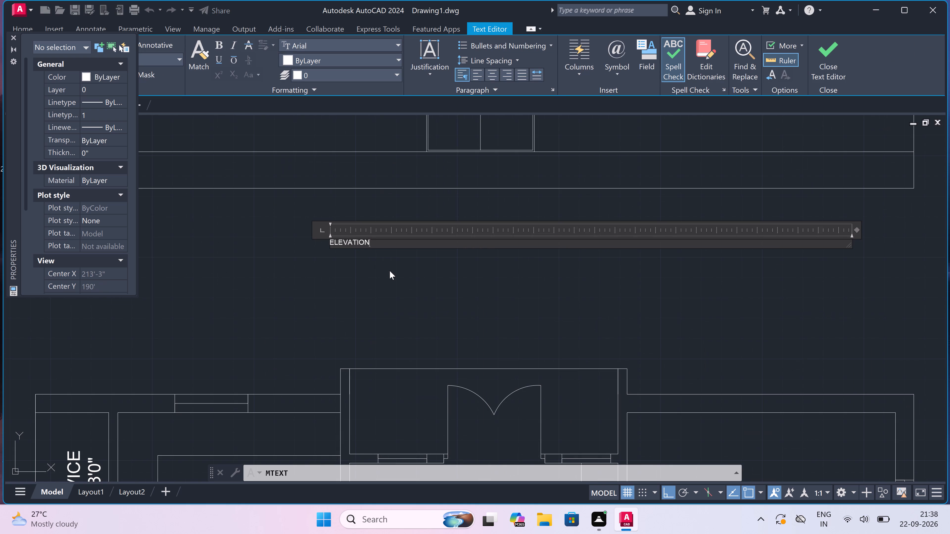
key("minus")
key("BackSpace")
left_click(379, 278)
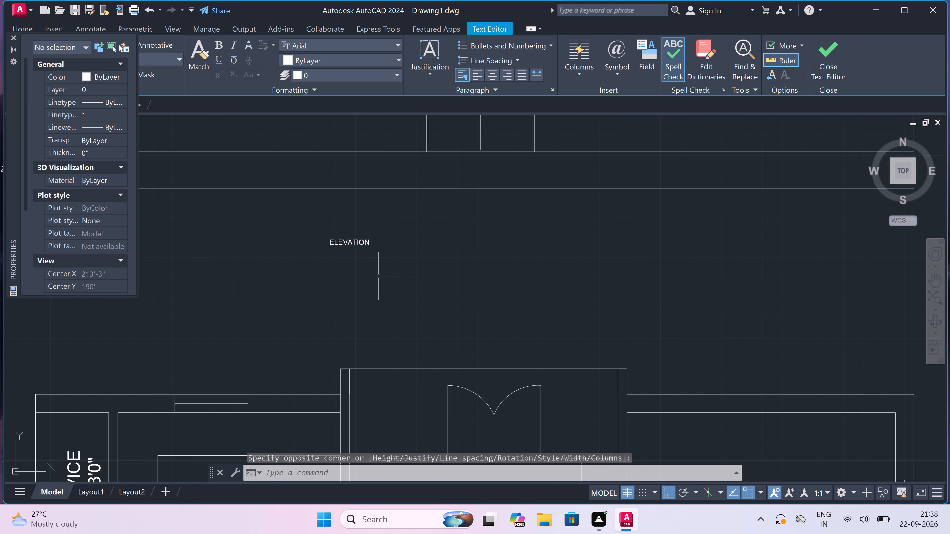
Set the text height of the ELEVATION and SECTION-AA titles to 1'.
left_click_drag(368, 237, 357, 249)
left_click(301, 297)
scroll(305, 292, "down", 3)
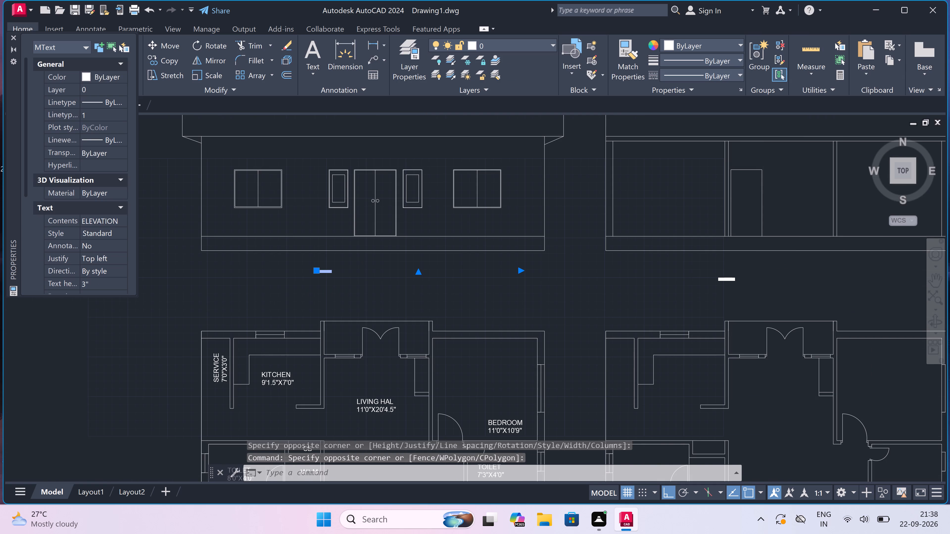
left_click_drag(731, 274, 731, 274)
left_click_drag(731, 274, 728, 277)
left_click(715, 285)
left_click(102, 282)
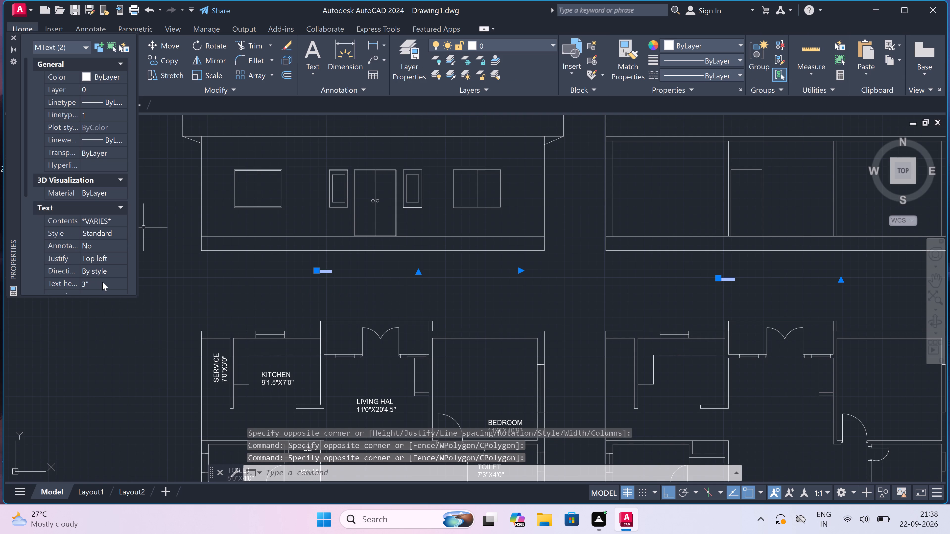
key("BackSpace")
key("1")
key("apostrophe")
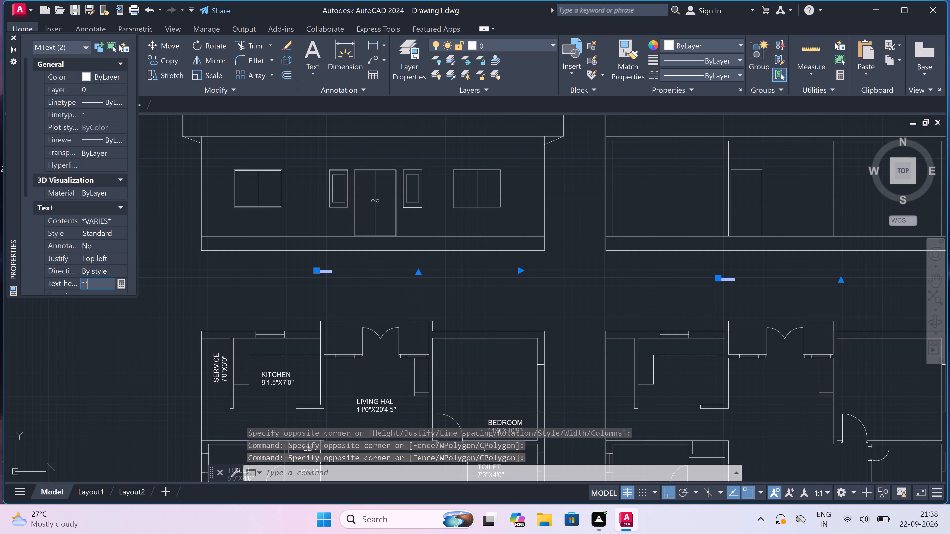
left_click(204, 278)
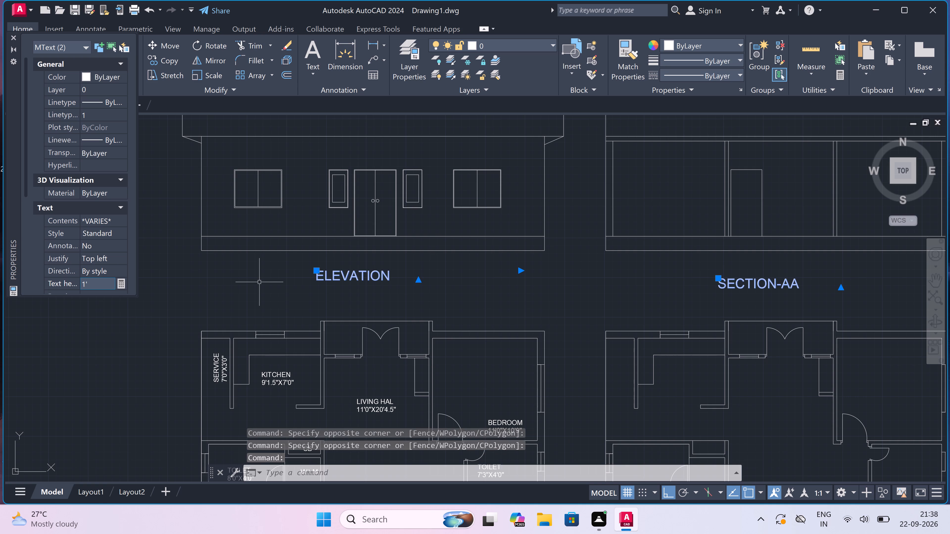
key("Escape")
Draw a vertical line just inside the parapet's right end in the section, from the slab's top line up to the parapet's top line.
scroll(346, 284, "down", 4)
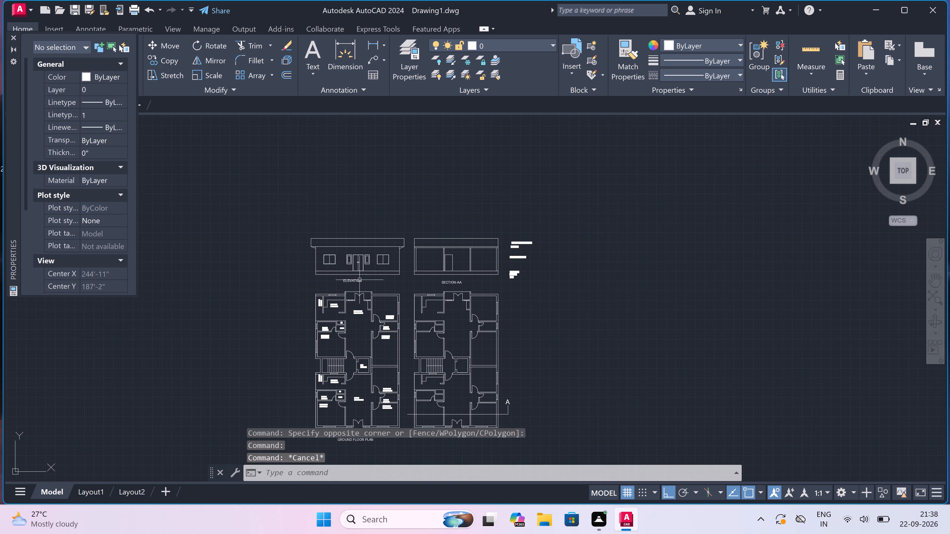
scroll(510, 242, "up", 3)
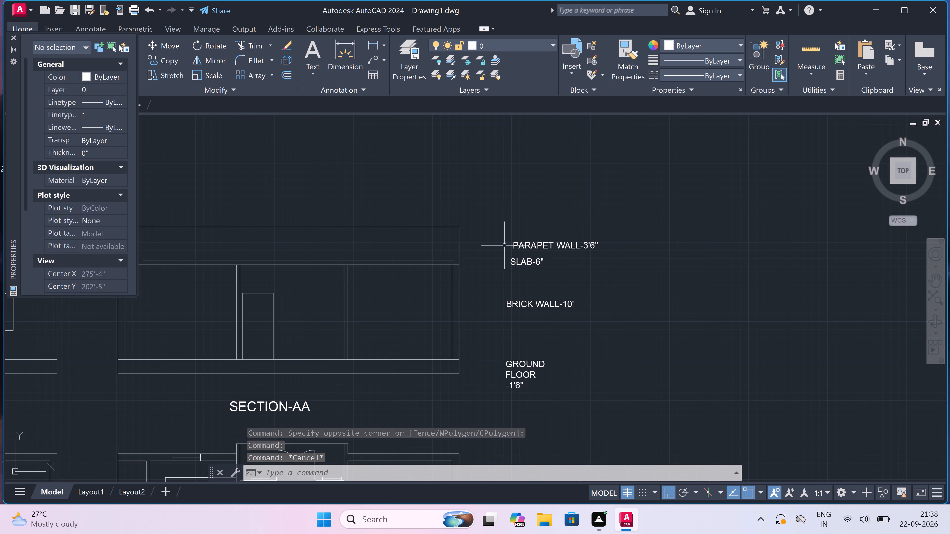
type("L")
key("space")
scroll(499, 247, "up", 2)
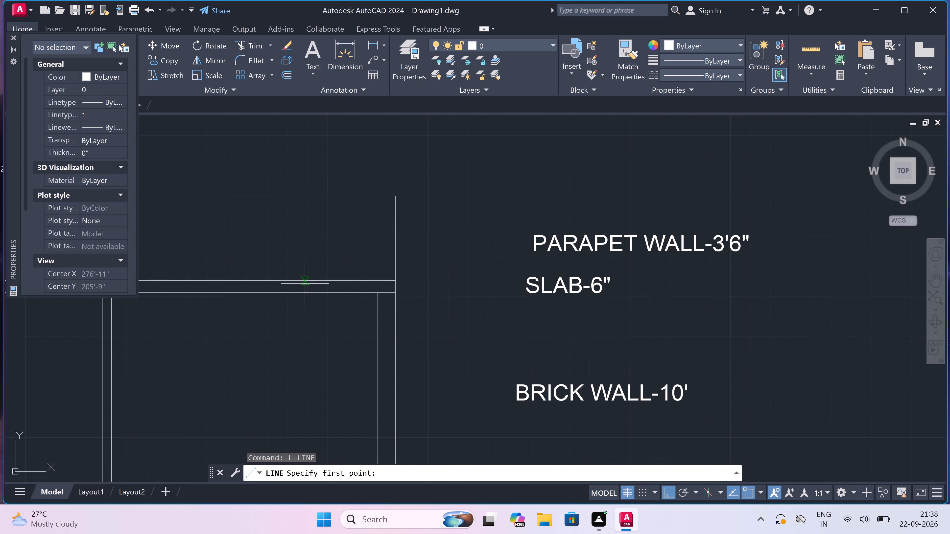
left_click(386, 279)
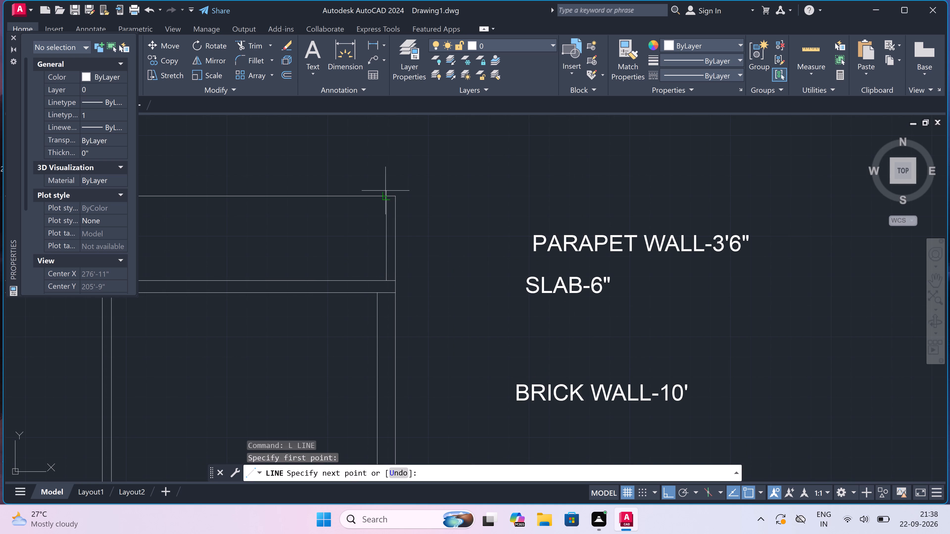
left_click(386, 198)
key("Escape")
Draw horizontal leader lines from the section's right edge towards the parapet wall label, about 4'-6" long, and from the roof slab towards the slab label.
key("space")
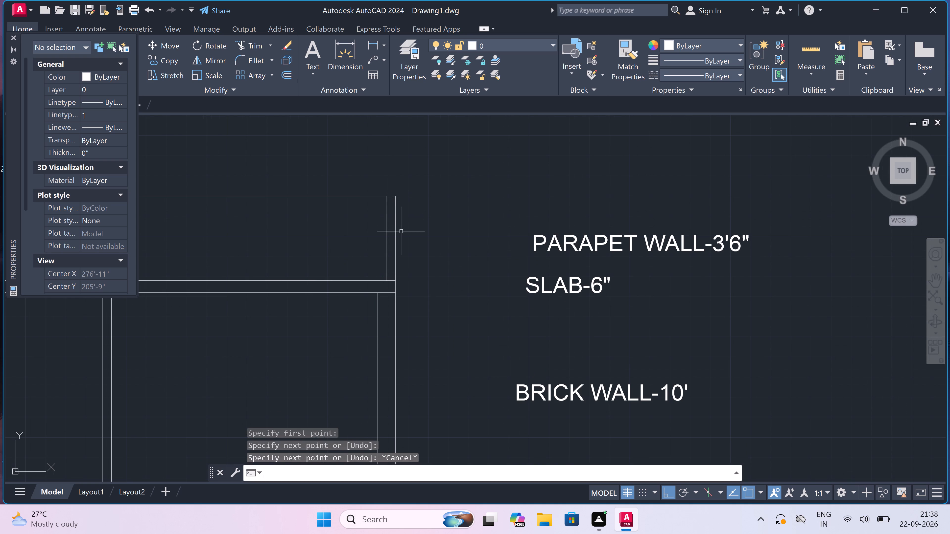
left_click(399, 234)
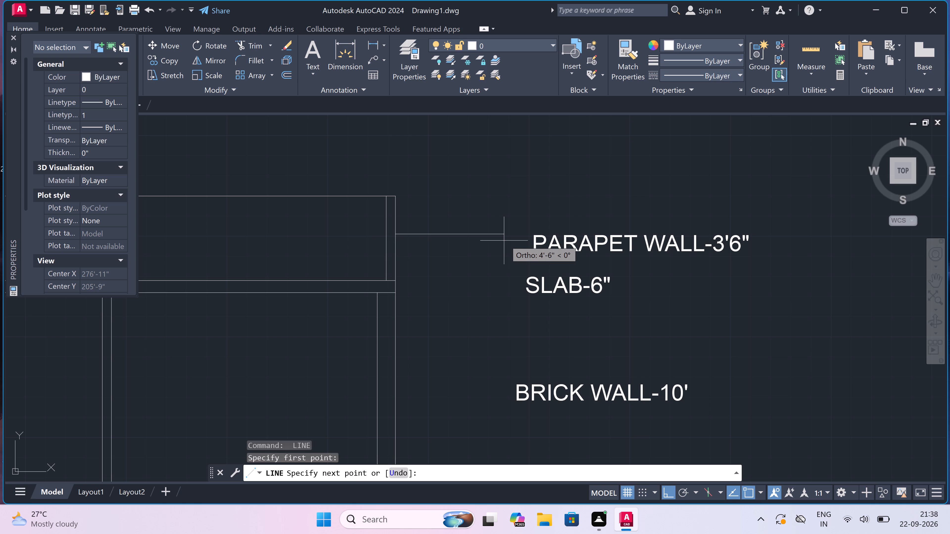
left_click(506, 234)
key("Escape")
key("space")
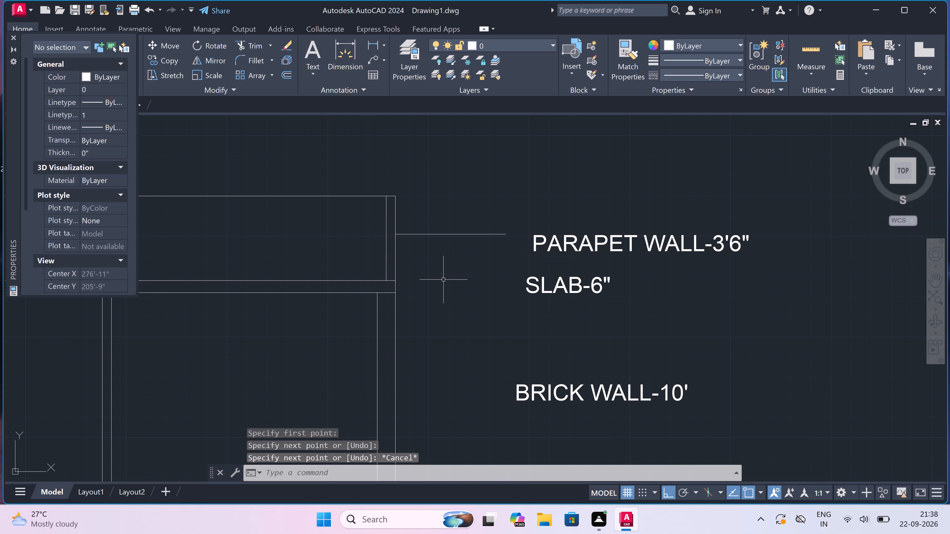
scroll(402, 284, "up", 2)
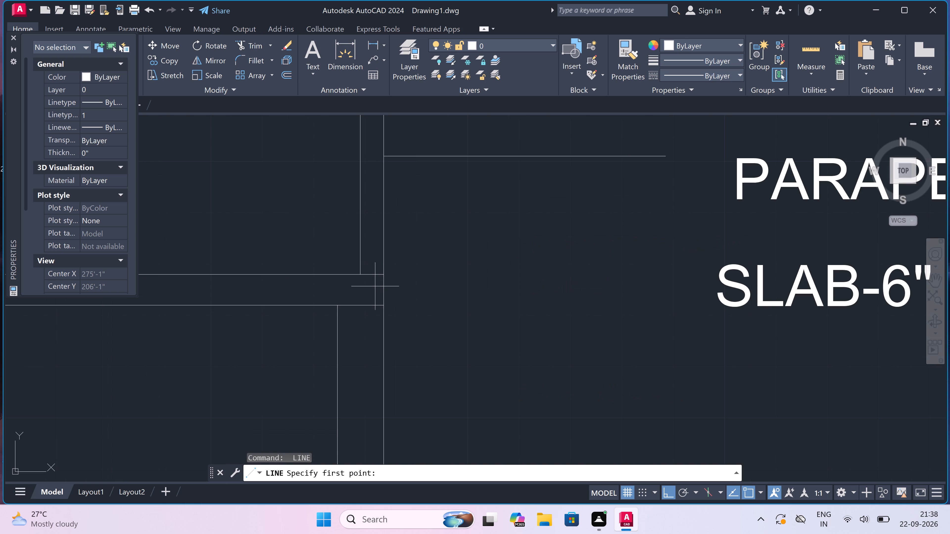
left_click(375, 286)
left_click(639, 278)
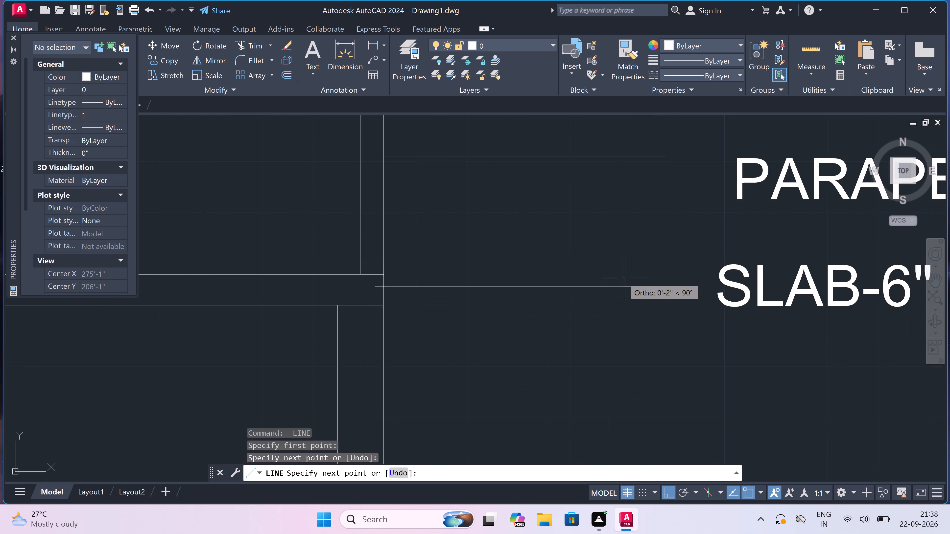
key("Escape")
Draw horizontal leader lines from the section's right outer wall towards the brick wall label and from the floor base strip towards the ground floor label.
scroll(545, 257, "down", 4)
key("space")
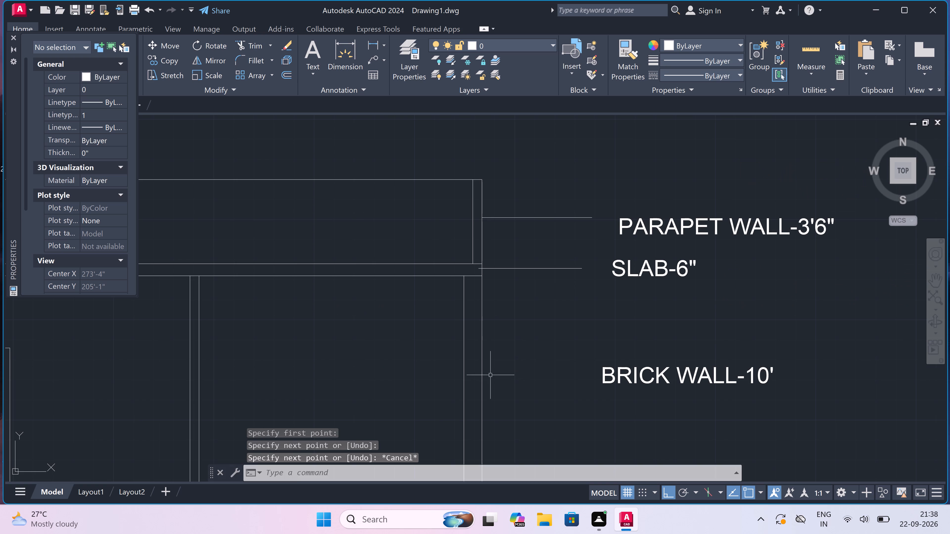
left_click_drag(479, 375, 498, 374)
left_click(573, 370)
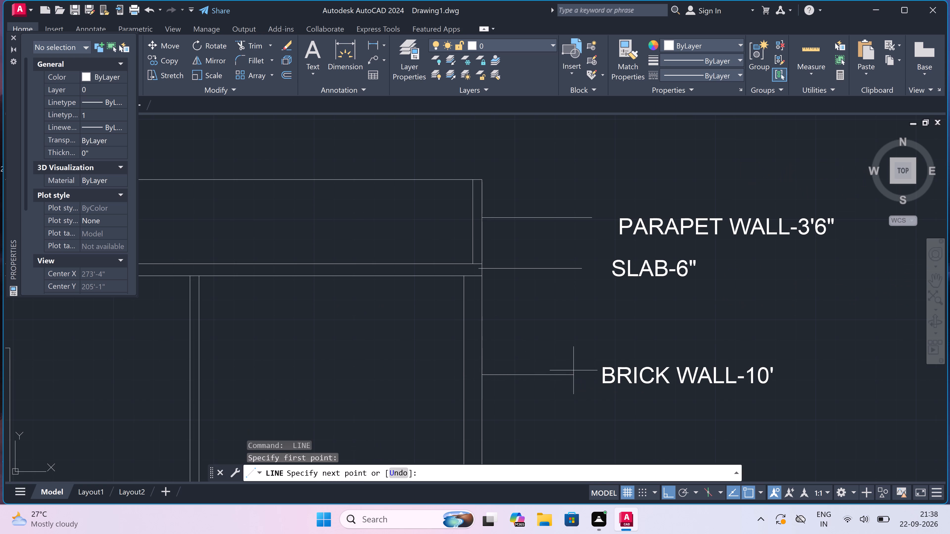
key("Escape")
scroll(533, 322, "down", 4)
scroll(529, 391, "up", 3)
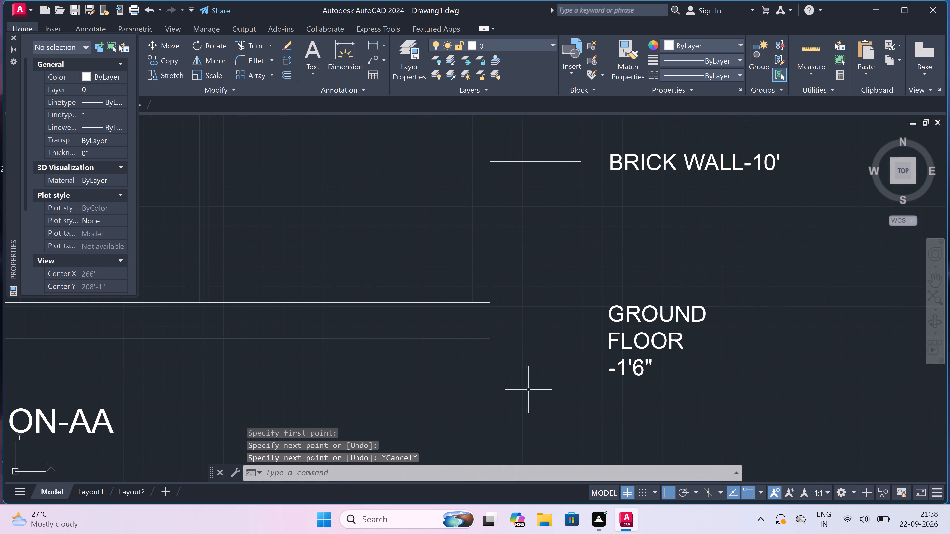
key("space")
left_click_drag(476, 318, 480, 317)
left_click(574, 316)
key("Escape")
scroll(508, 330, "down", 3)
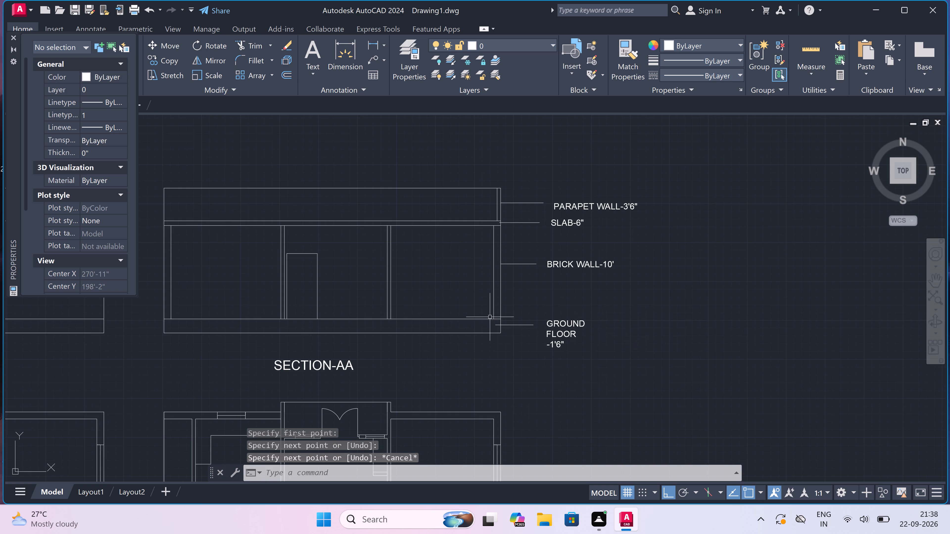
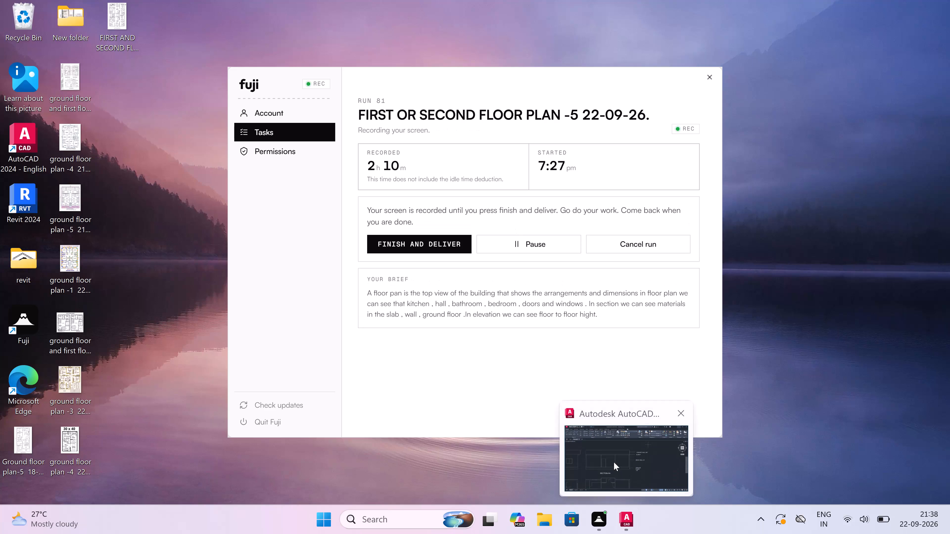
Switch back to the AutoCAD drawing and close the Properties palette.
left_click(614, 462)
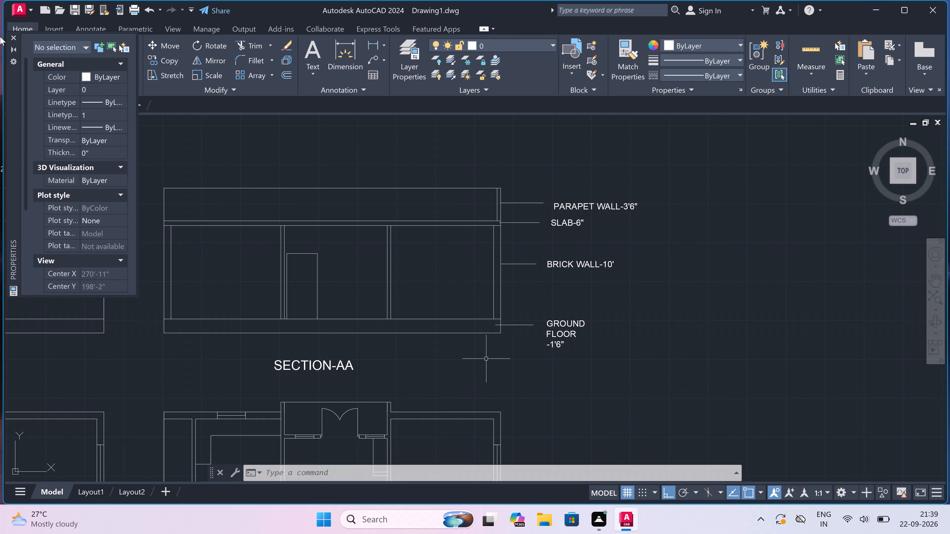
left_click(14, 36)
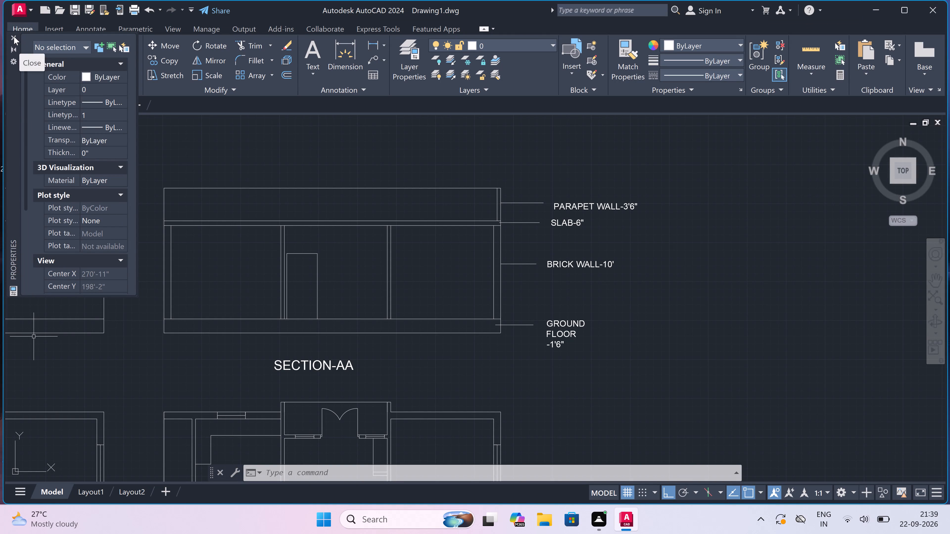
With Ortho off, draw a small closed triangle about 3" high inside the section's ground floor base strip, near its lower-left corner.
scroll(189, 224, "down", 3)
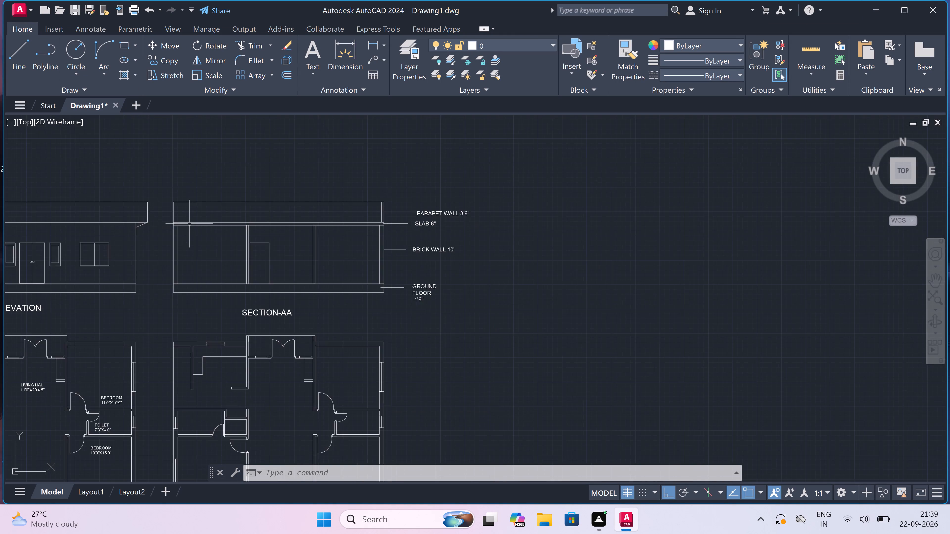
scroll(189, 224, "down", 1)
scroll(183, 240, "up", 5)
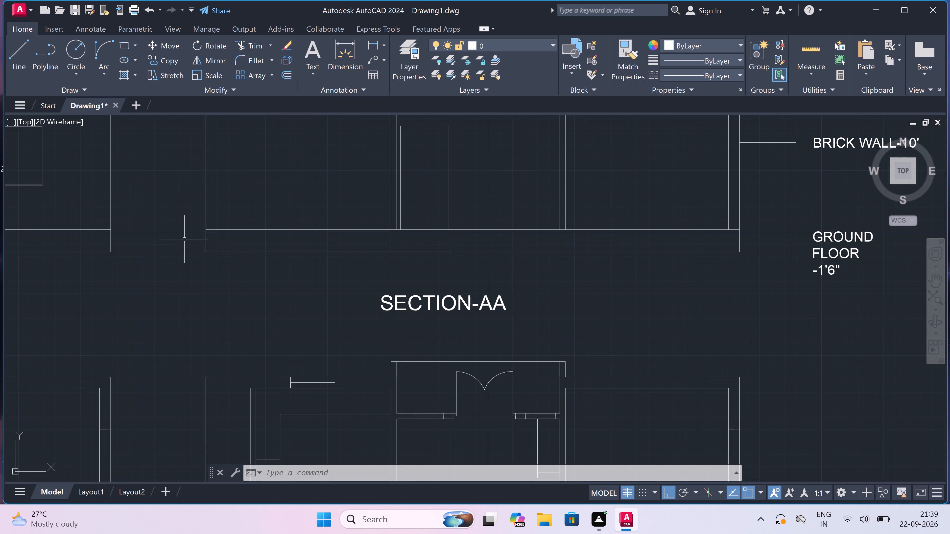
scroll(208, 242, "up", 3)
type("L")
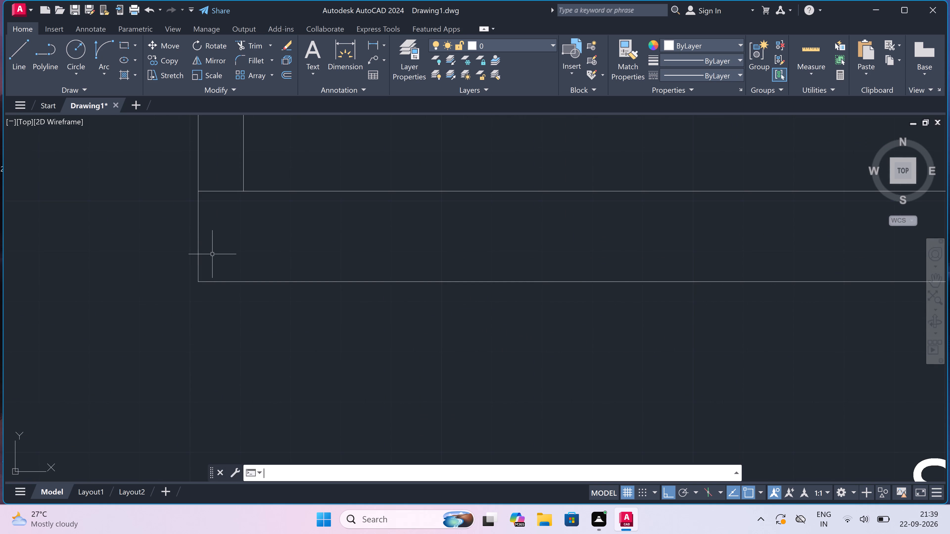
key("space")
scroll(212, 254, "up", 1)
left_click_drag(215, 260, 218, 260)
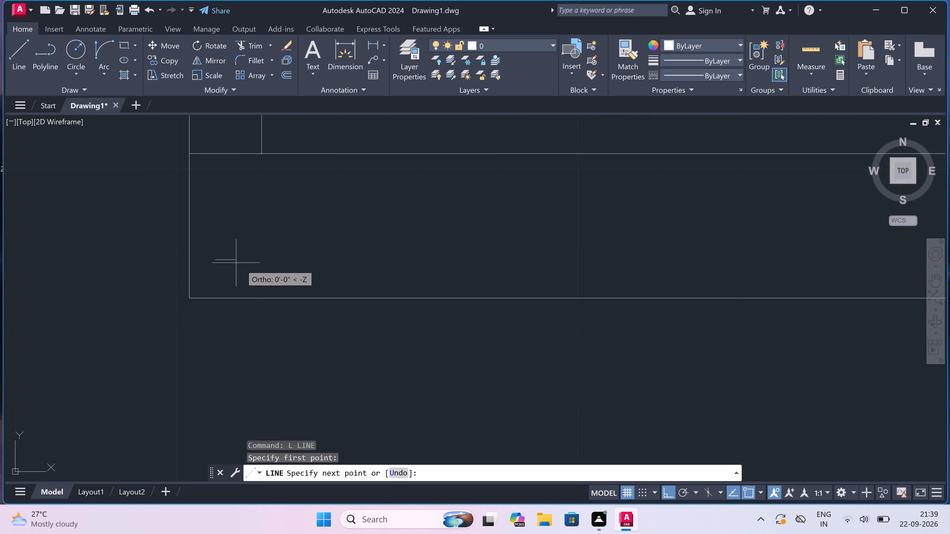
key("F8")
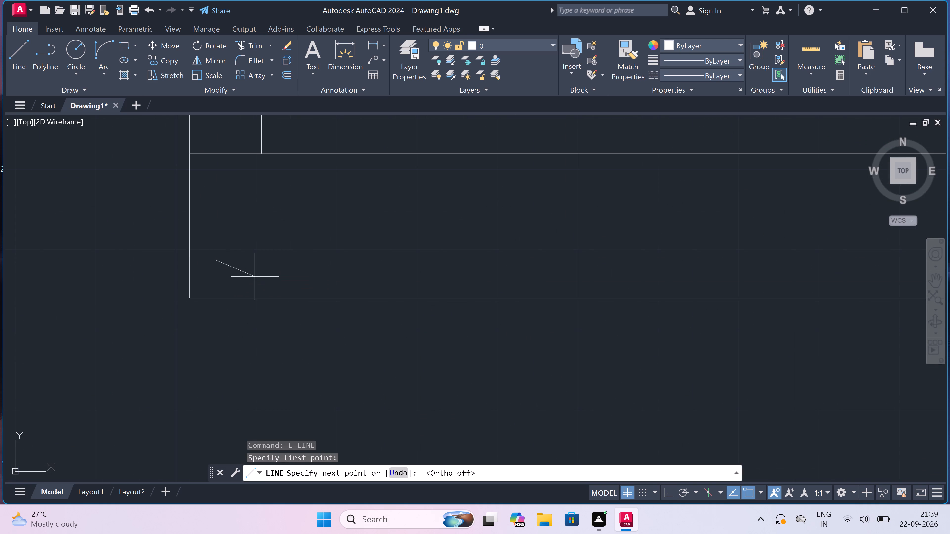
left_click(236, 280)
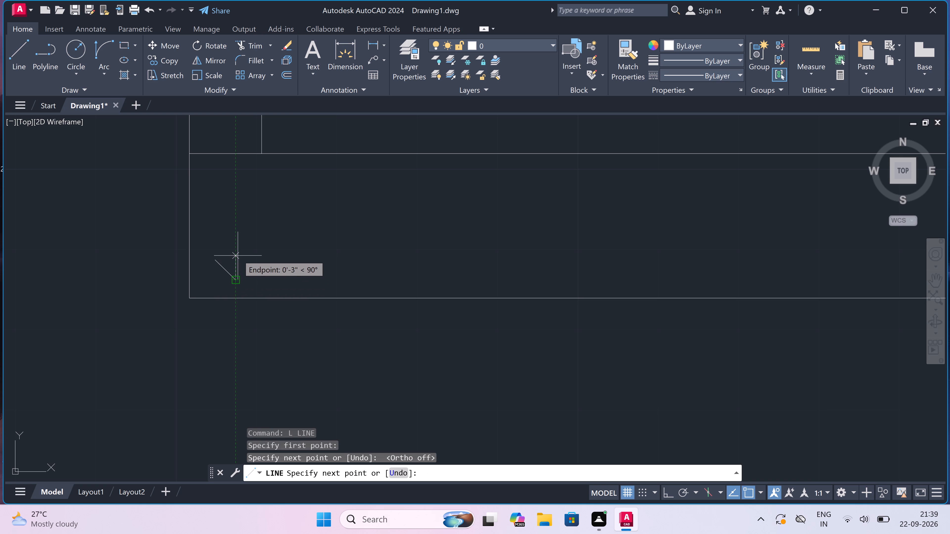
left_click(241, 254)
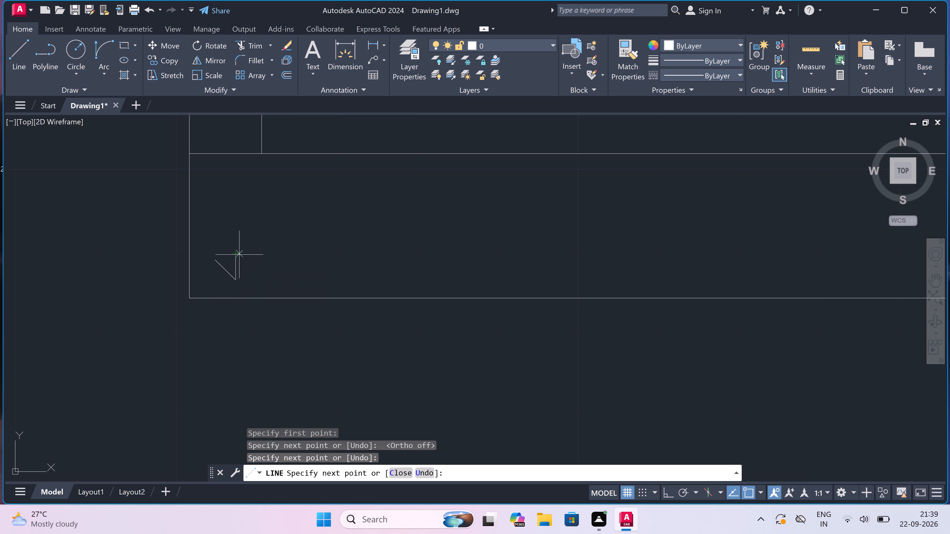
left_click(218, 261)
key("Escape")
Copy the small triangle within the section's ground floor base strip, taking the base point on the triangle itself.
left_click_drag(259, 244, 244, 256)
left_click(220, 269)
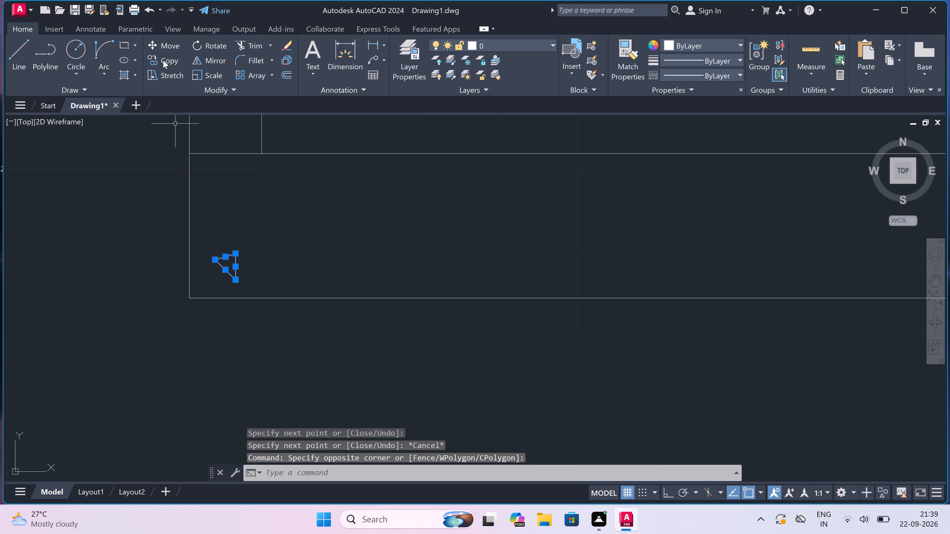
left_click(165, 58)
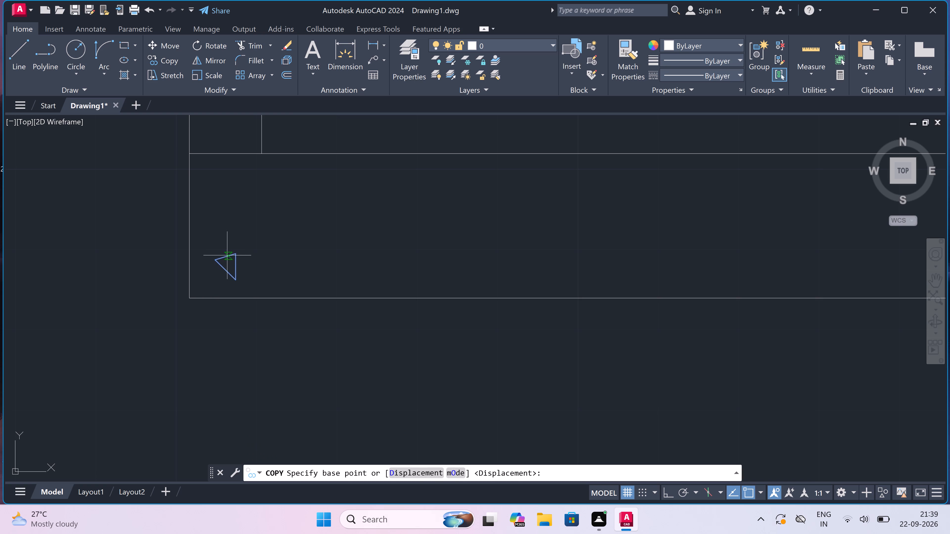
left_click_drag(228, 263, 231, 254)
scroll(238, 229, "down", 2)
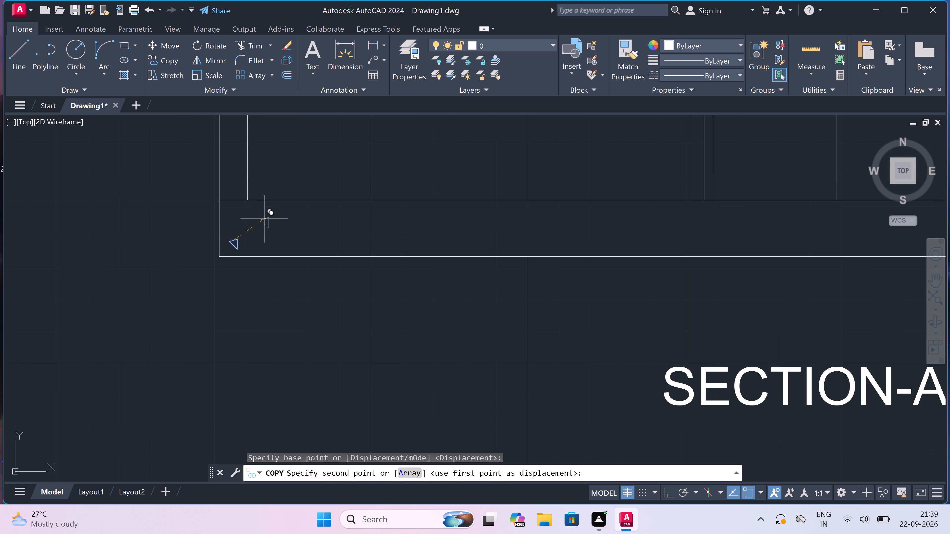
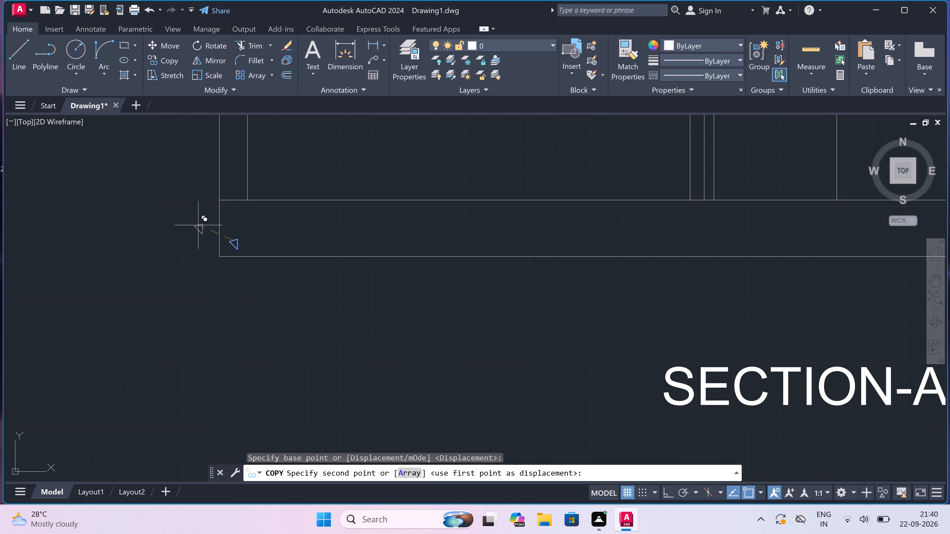
Place seven scattered copies of the small triangle along the floor strip, beneath the left and middle part of the section's left room.
left_click(273, 214)
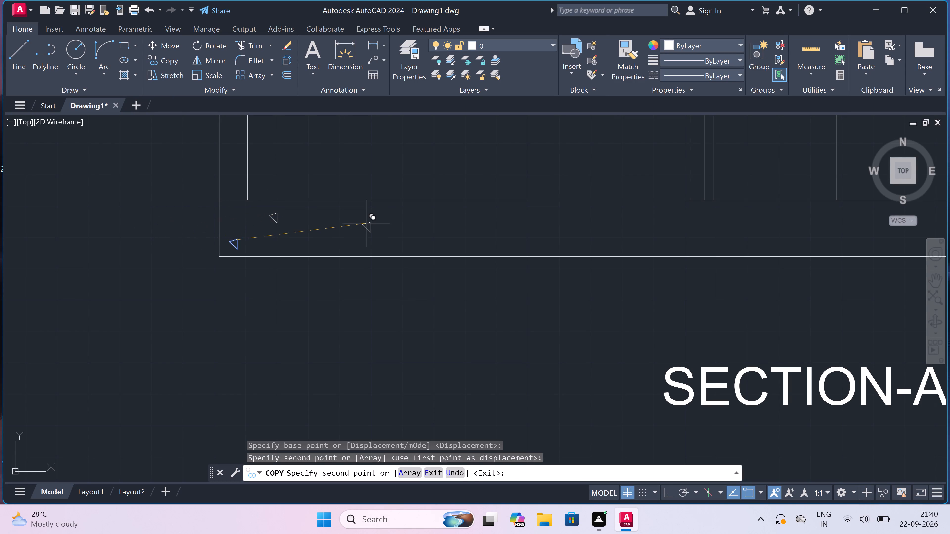
left_click(366, 223)
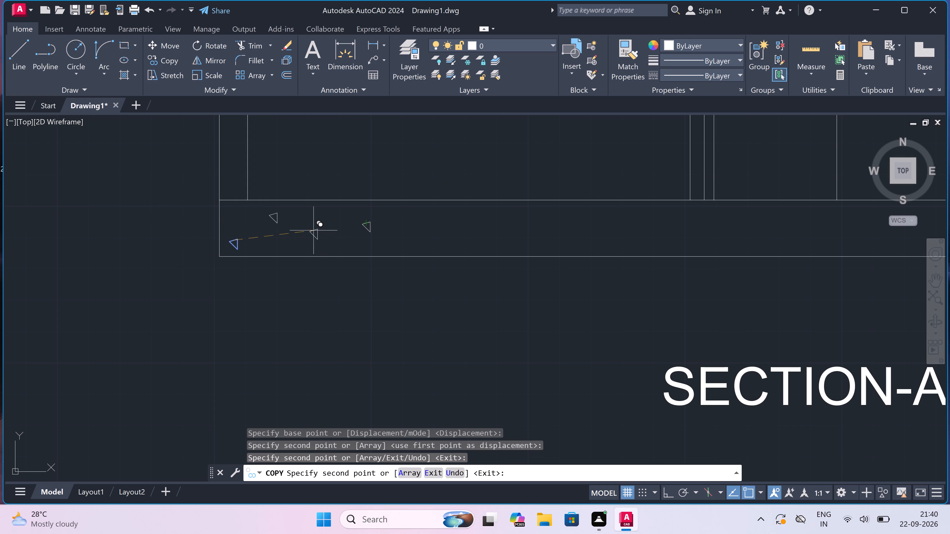
left_click(313, 230)
scroll(313, 230, "down", 2)
scroll(357, 228, "up", 2)
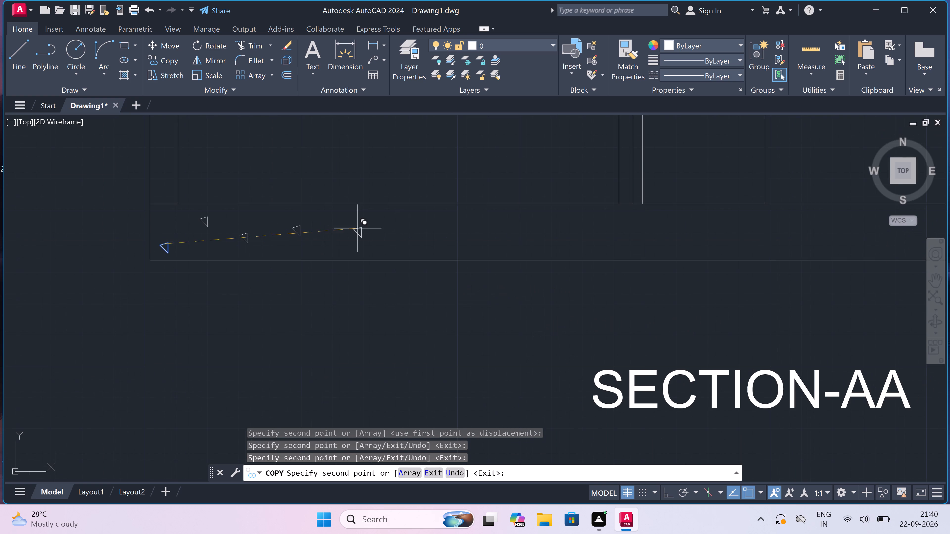
left_click(344, 244)
scroll(296, 250, "down", 4)
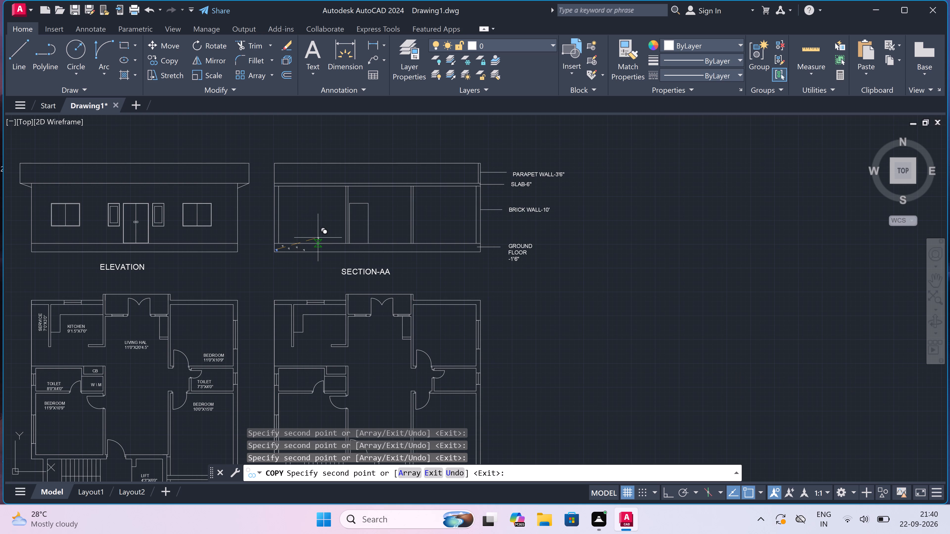
scroll(316, 241, "up", 3)
scroll(289, 261, "up", 2)
left_click(286, 252)
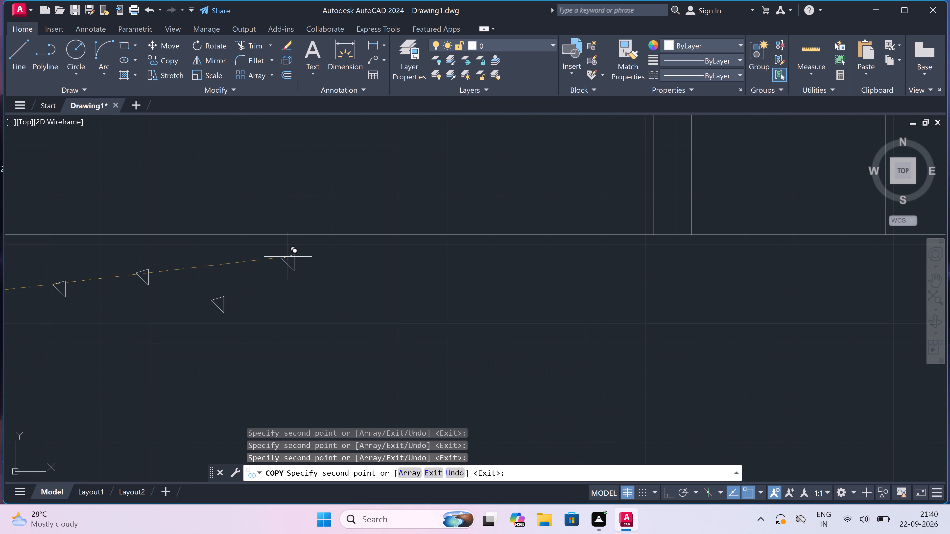
left_click(390, 244)
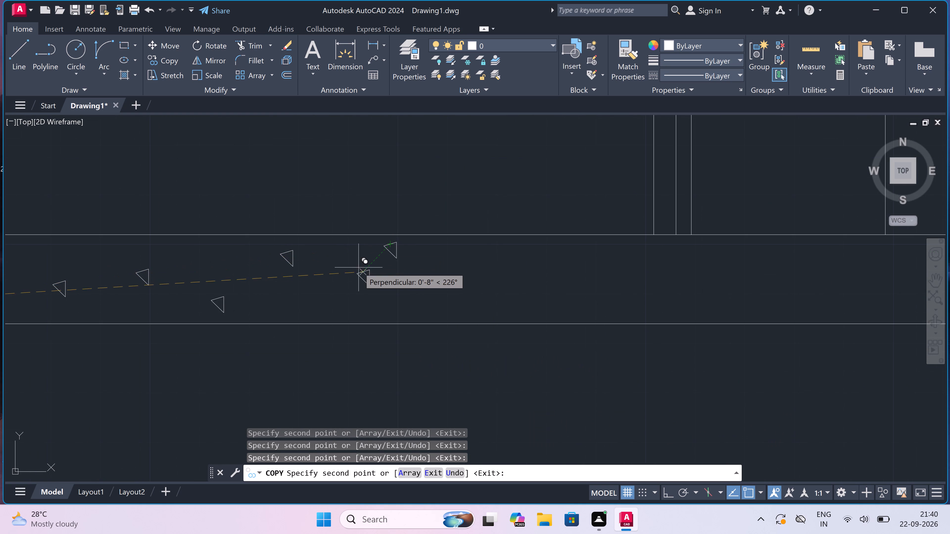
left_click(346, 285)
Place seven more staggered triangle copies in the floor strip, from the left room's remaining part to beneath the door opening.
scroll(333, 275, "down", 3)
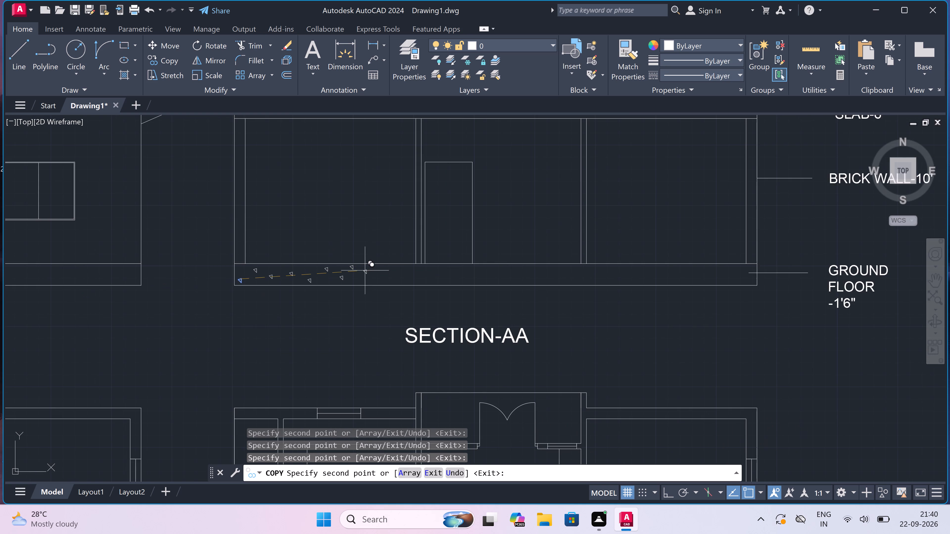
scroll(370, 274, "up", 3)
left_click(350, 290)
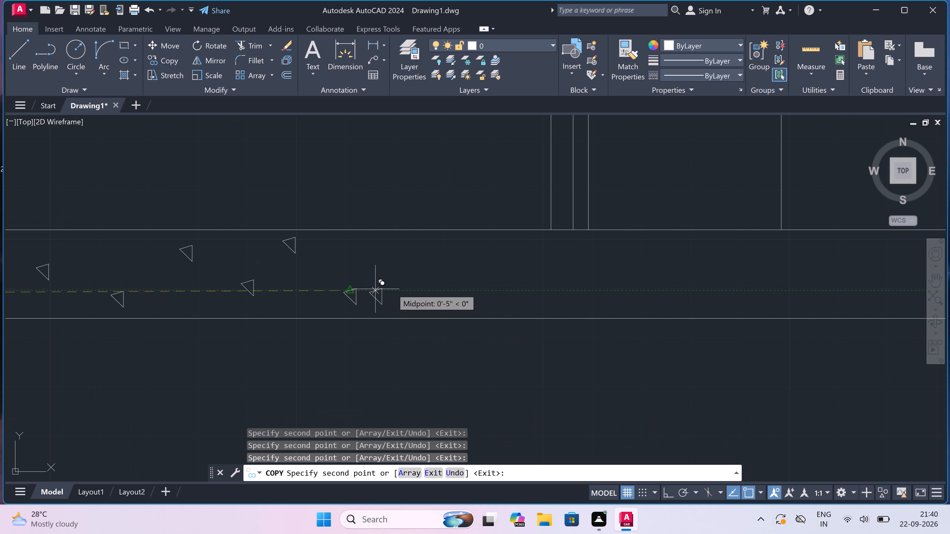
left_click(423, 261)
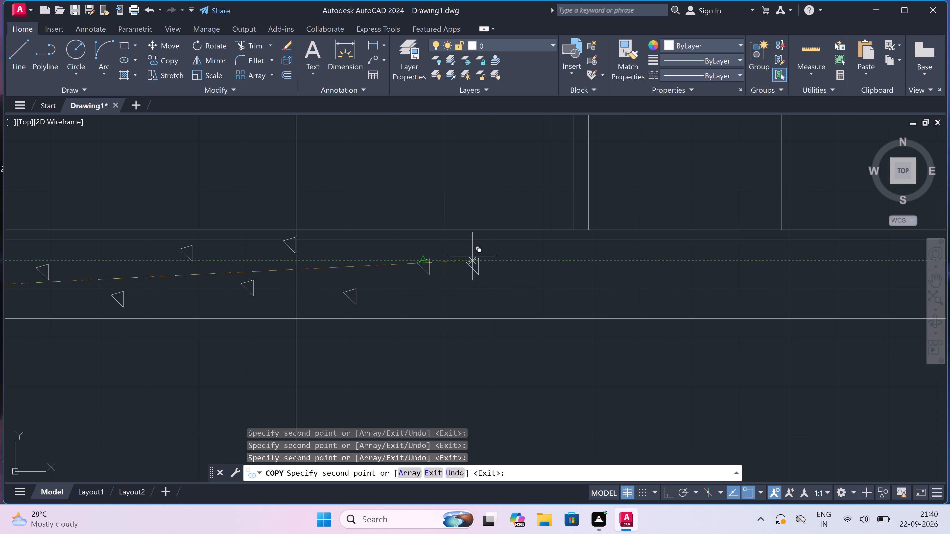
left_click(519, 248)
left_click_drag(485, 286, 482, 287)
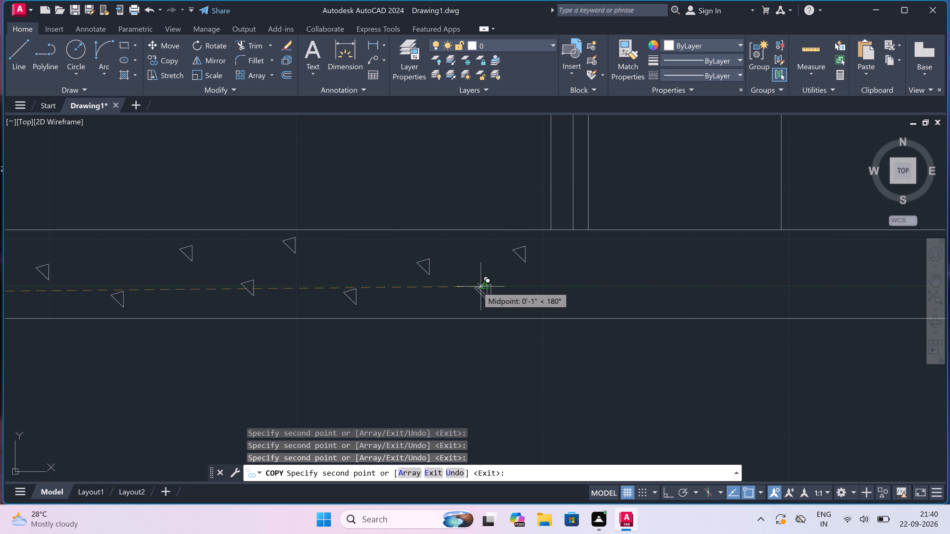
scroll(398, 278, "down", 4)
scroll(478, 272, "up", 3)
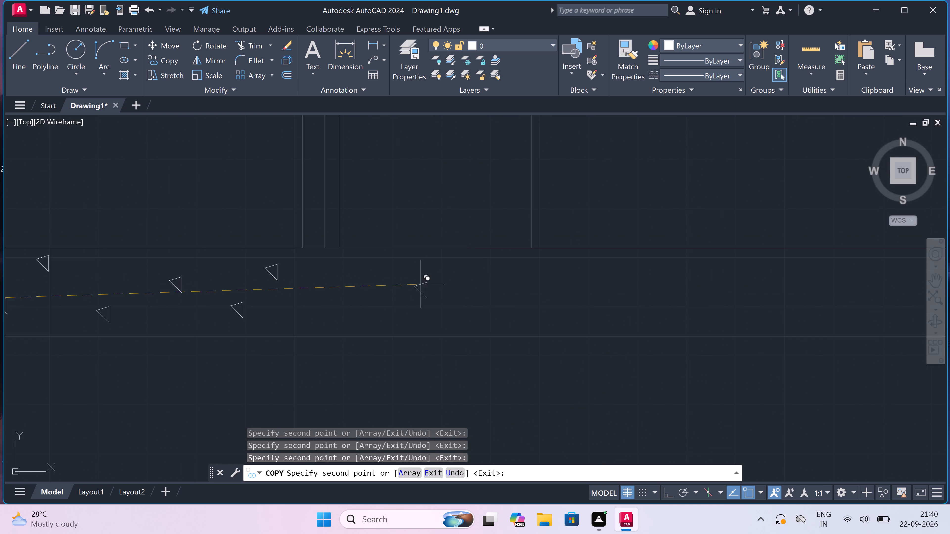
left_click(381, 299)
left_click(443, 266)
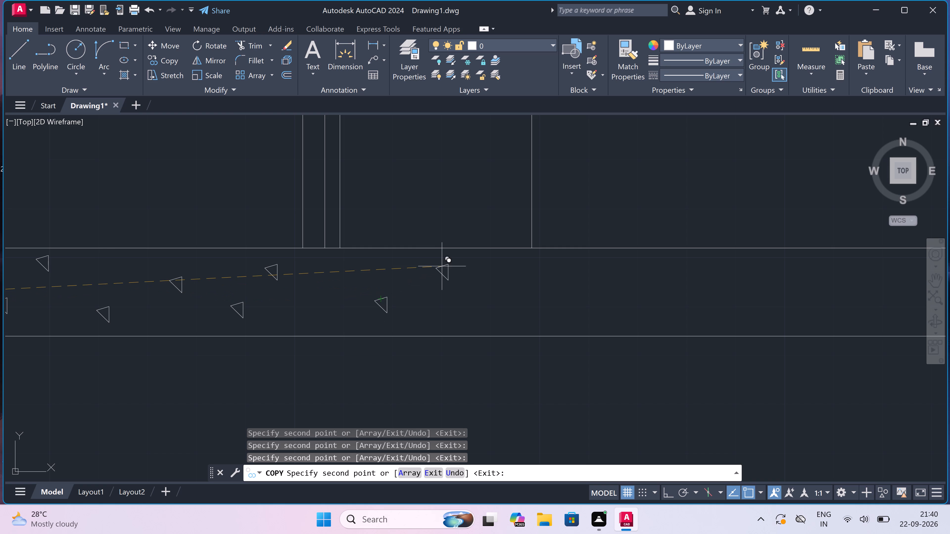
left_click(527, 307)
Place six more staggered triangle copies in the floor strip beneath the middle room, between the door and the second inner wall.
scroll(426, 306, "down", 4)
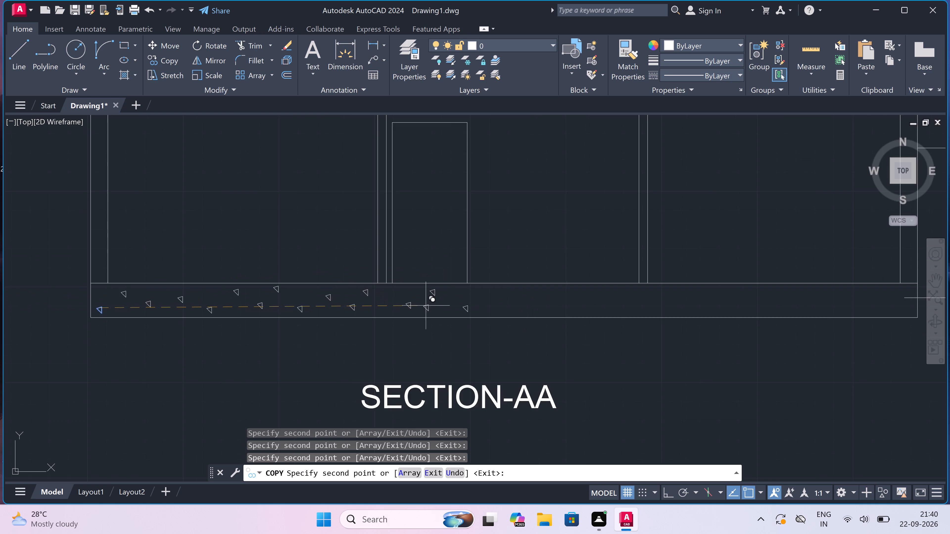
scroll(474, 298, "up", 4)
left_click_drag(446, 292, 454, 292)
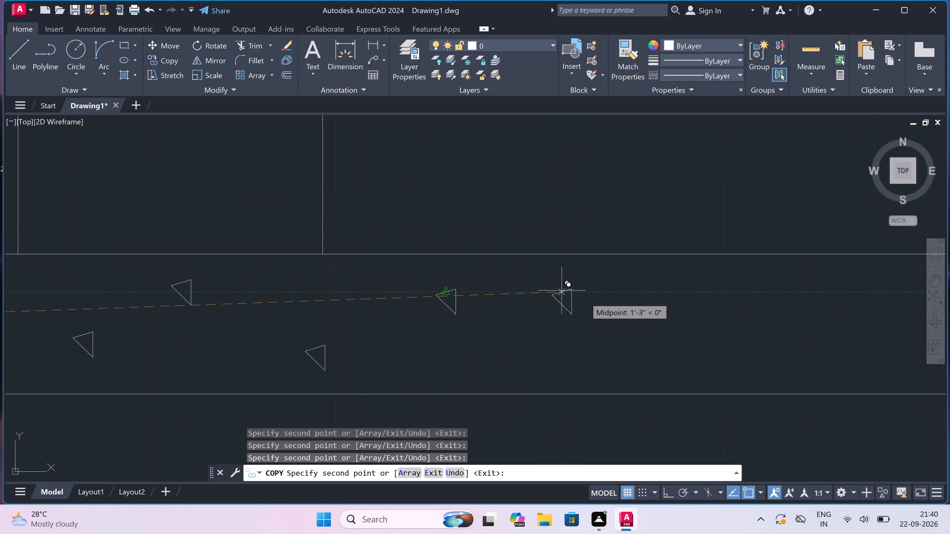
left_click(595, 293)
left_click(541, 362)
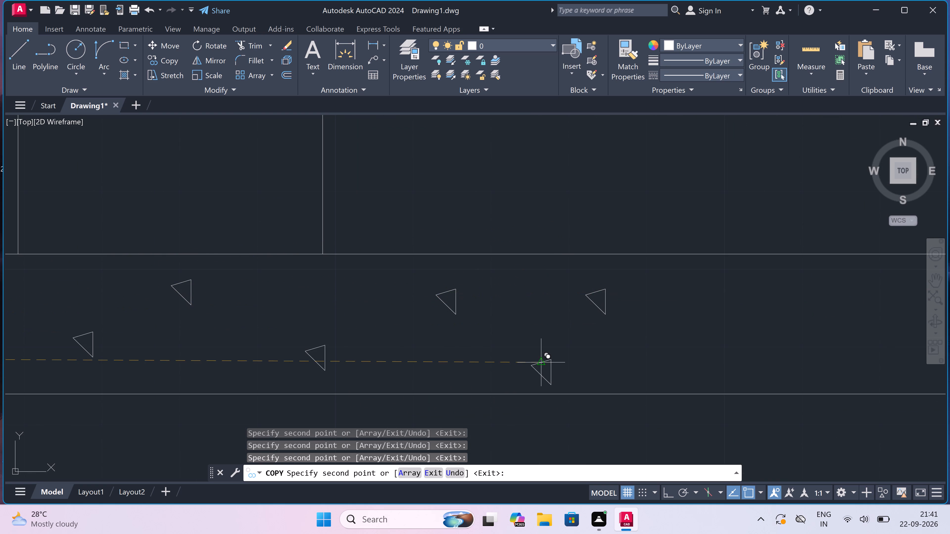
scroll(490, 354, "down", 5)
scroll(508, 347, "up", 4)
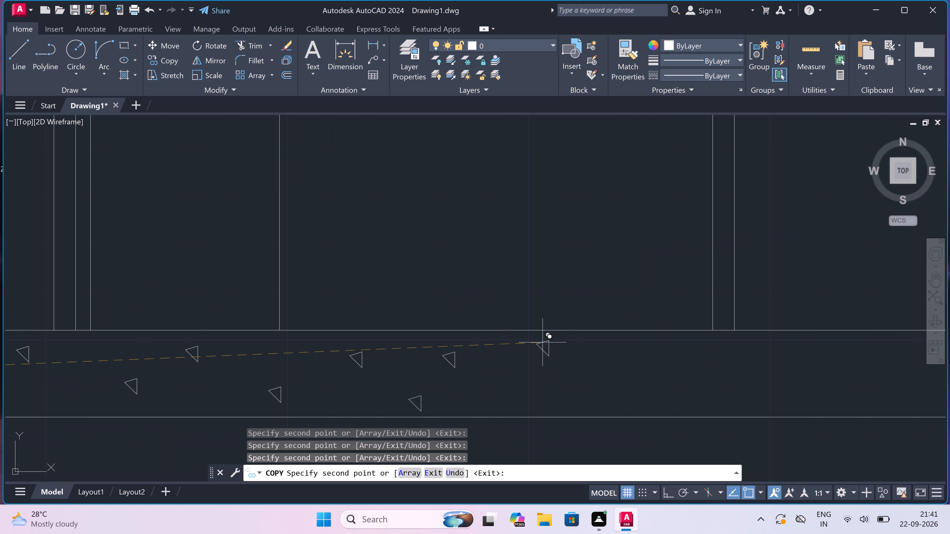
left_click(550, 341)
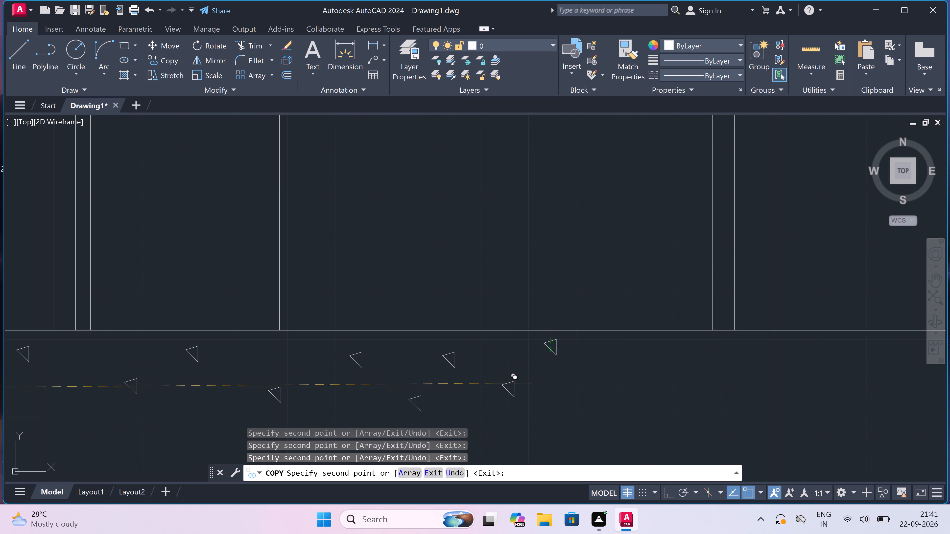
left_click(509, 382)
scroll(499, 379, "down", 4)
scroll(511, 374, "up", 3)
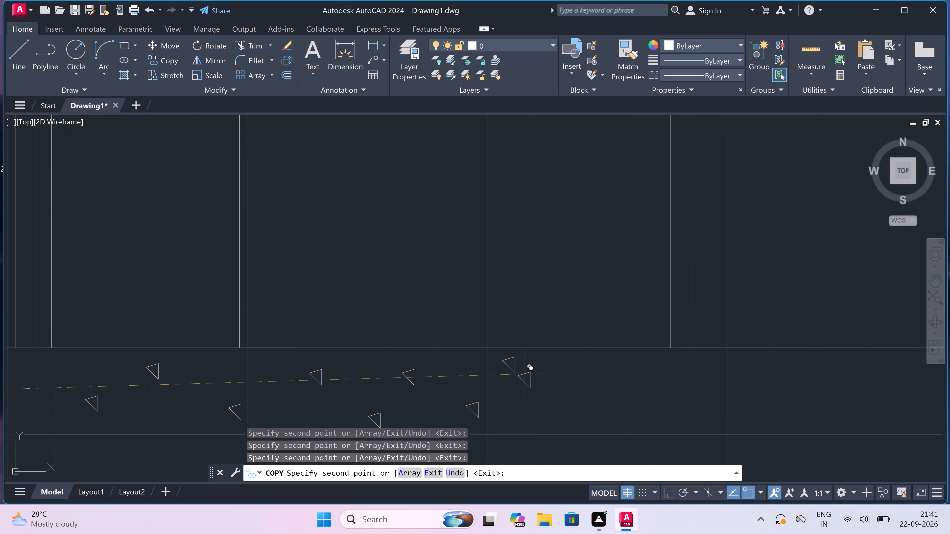
left_click(570, 403)
Place six more staggered triangle copies in the floor strip, from beneath the second inner wall past the middle of the right room.
scroll(417, 376, "down", 4)
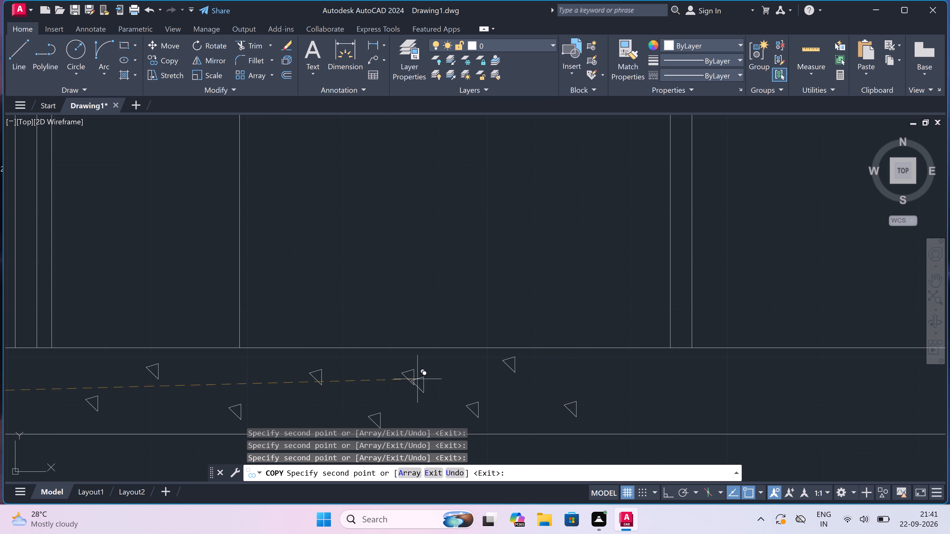
scroll(462, 379, "up", 4)
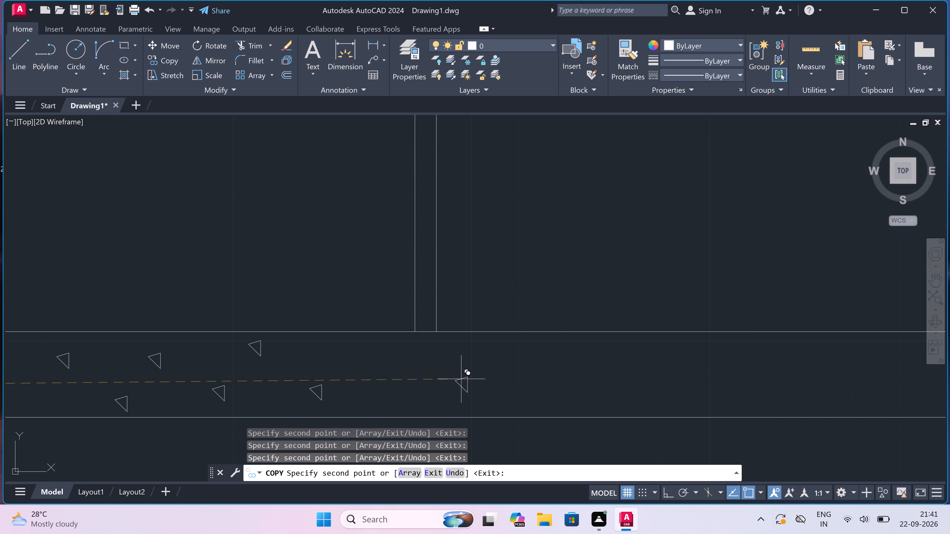
left_click_drag(419, 366, 422, 366)
left_click(535, 362)
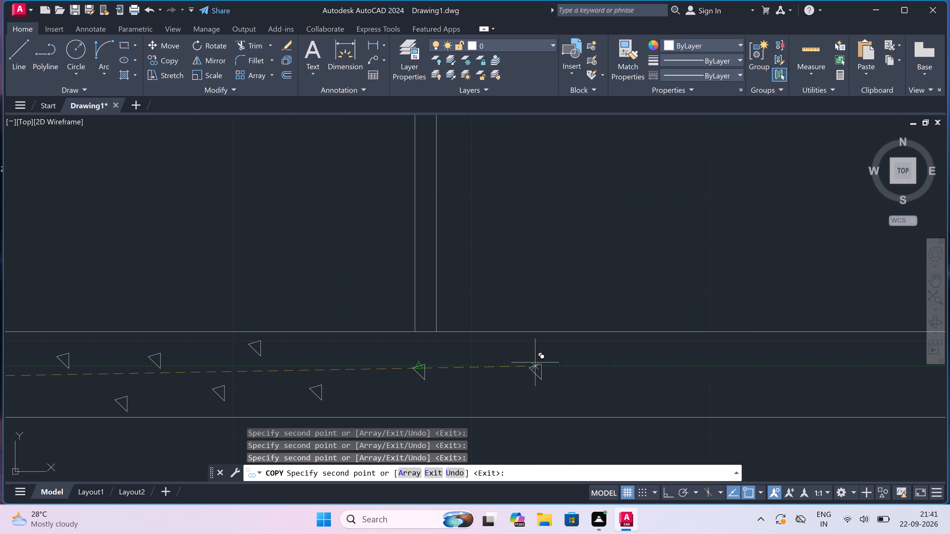
left_click(483, 385)
scroll(483, 380, "down", 4)
scroll(510, 375, "up", 3)
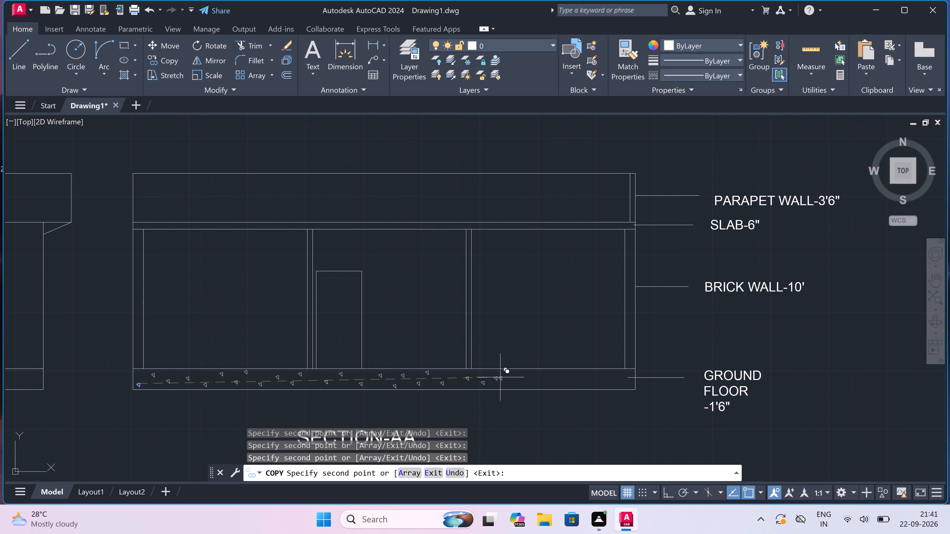
left_click(520, 370)
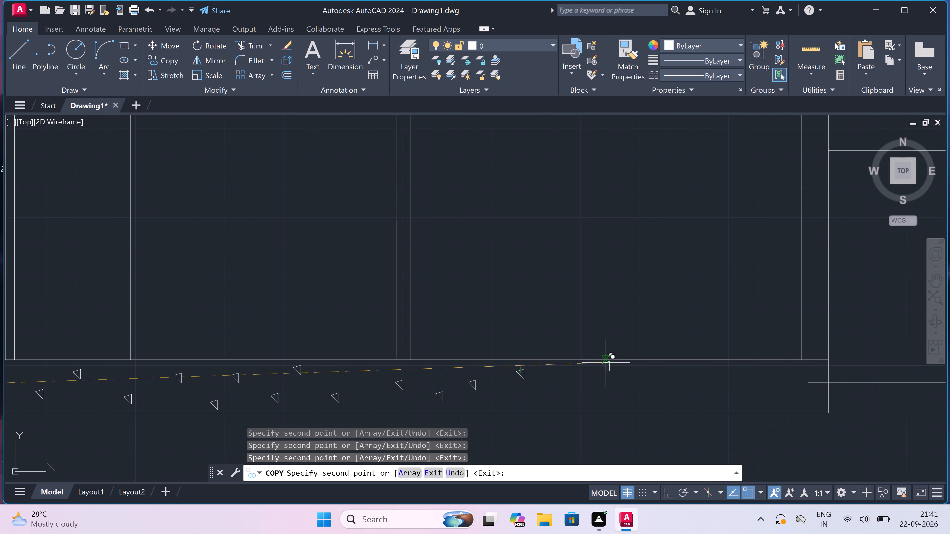
left_click(606, 367)
left_click(568, 397)
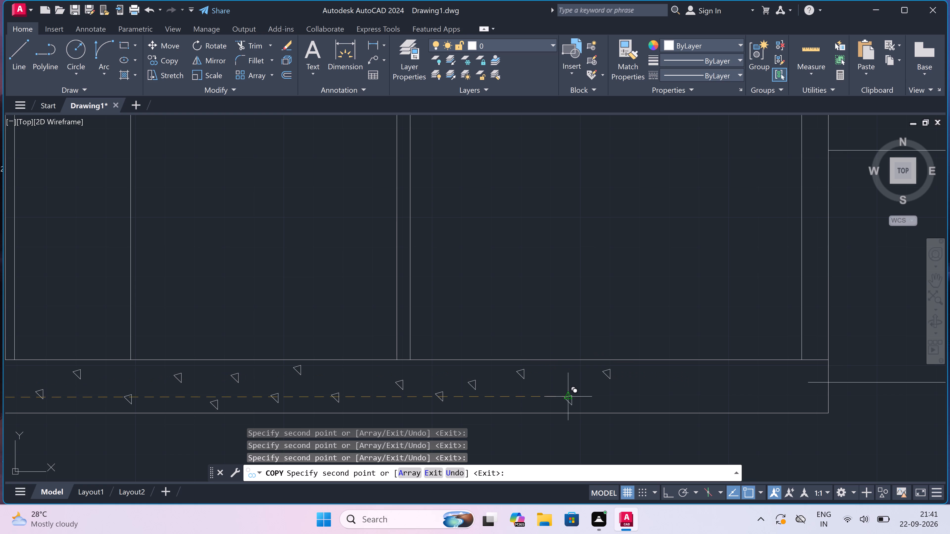
Place five last triangle copies along the floor strip's remaining right end, up to beneath the right outer wall, and end the copying.
scroll(562, 395, "down", 2)
scroll(588, 386, "up", 3)
scroll(634, 382, "up", 1)
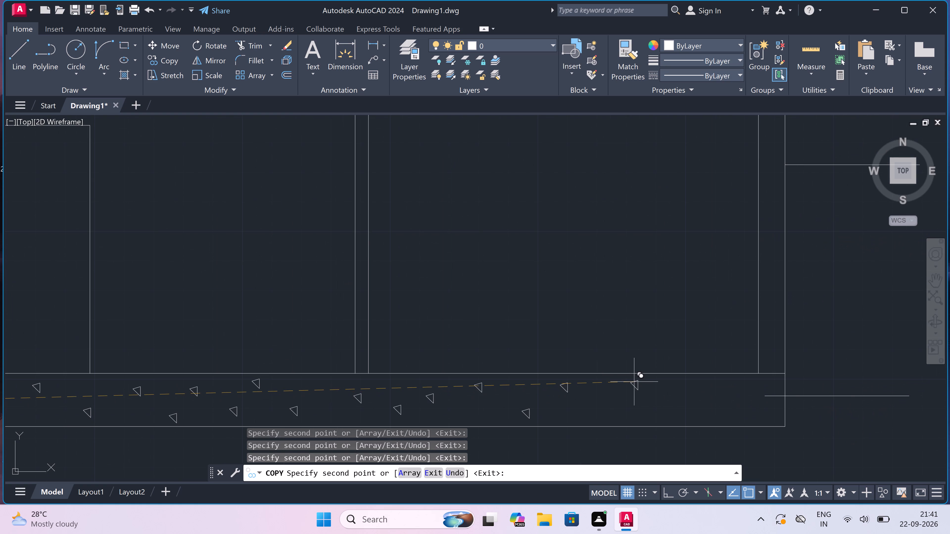
scroll(634, 382, "up", 1)
left_click(635, 380)
scroll(561, 411, "down", 3)
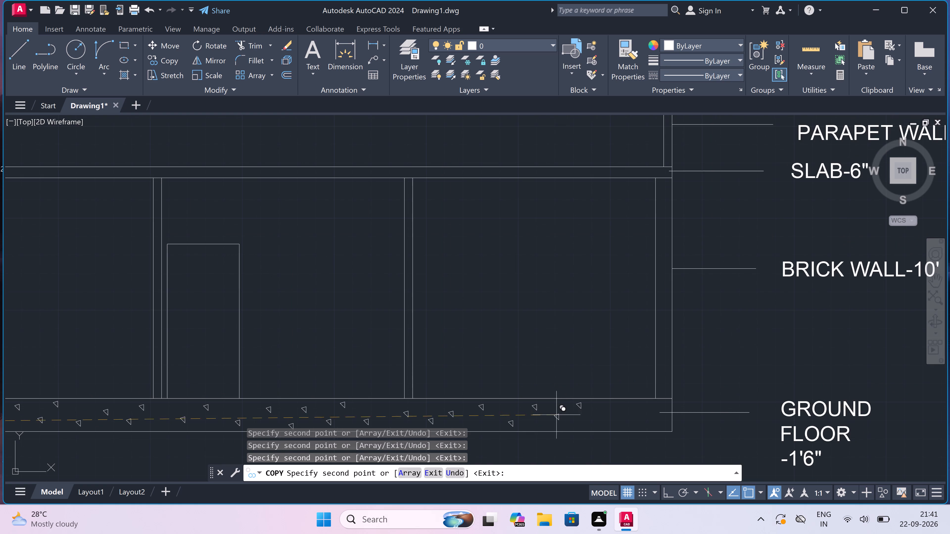
scroll(556, 416, "up", 1)
left_click(555, 417)
left_click(622, 416)
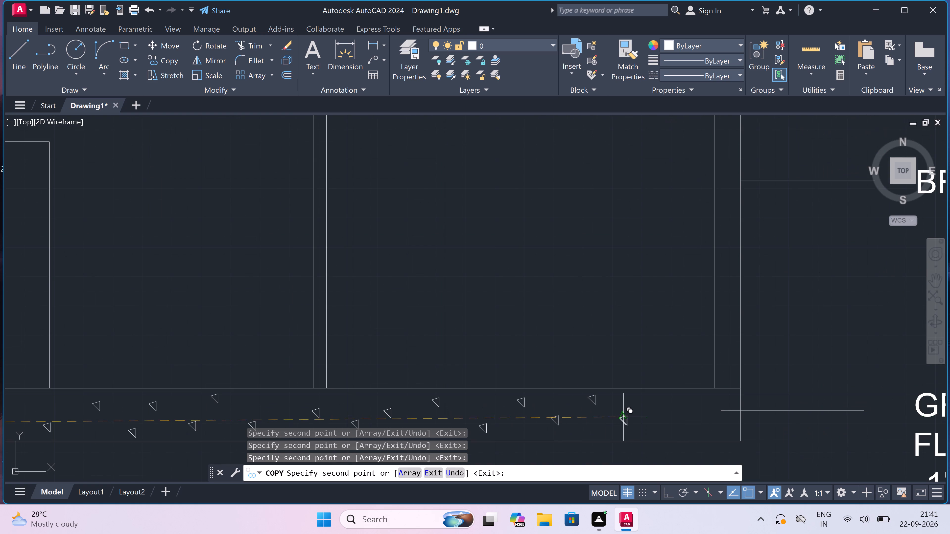
left_click(684, 421)
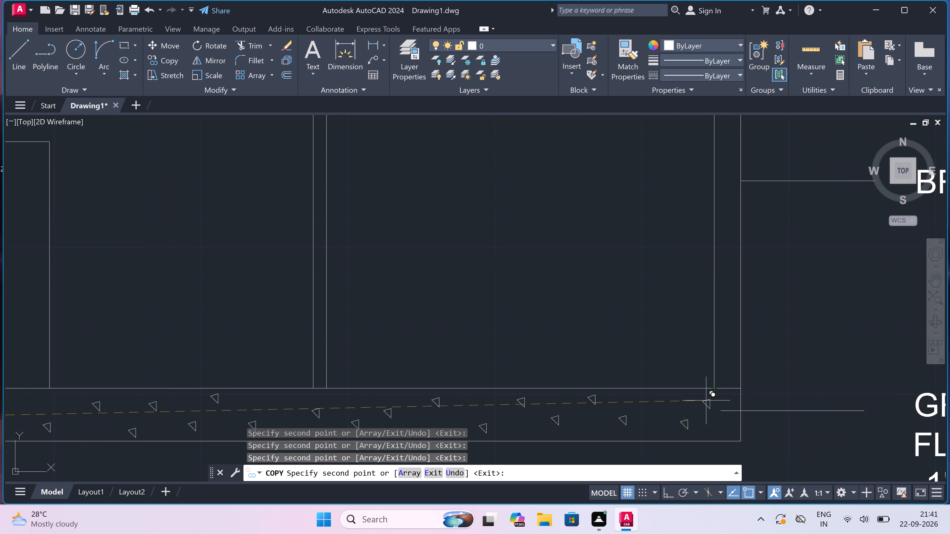
scroll(706, 400, "up", 2)
left_click(706, 400)
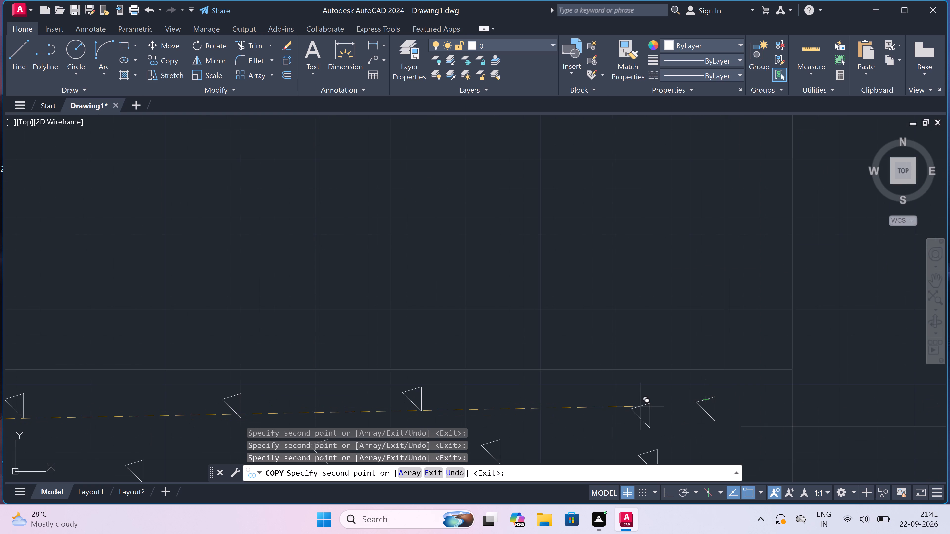
key("Escape")
Draw the first brick course near the base of the section's right outer wall: two full-width joints with a vertical joint midway between them.
scroll(605, 334, "down", 3)
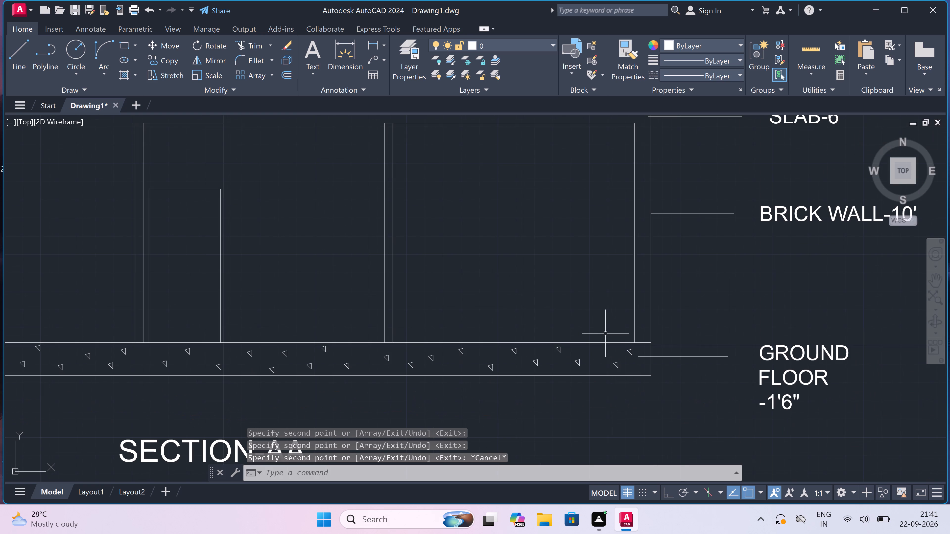
scroll(642, 331, "up", 3)
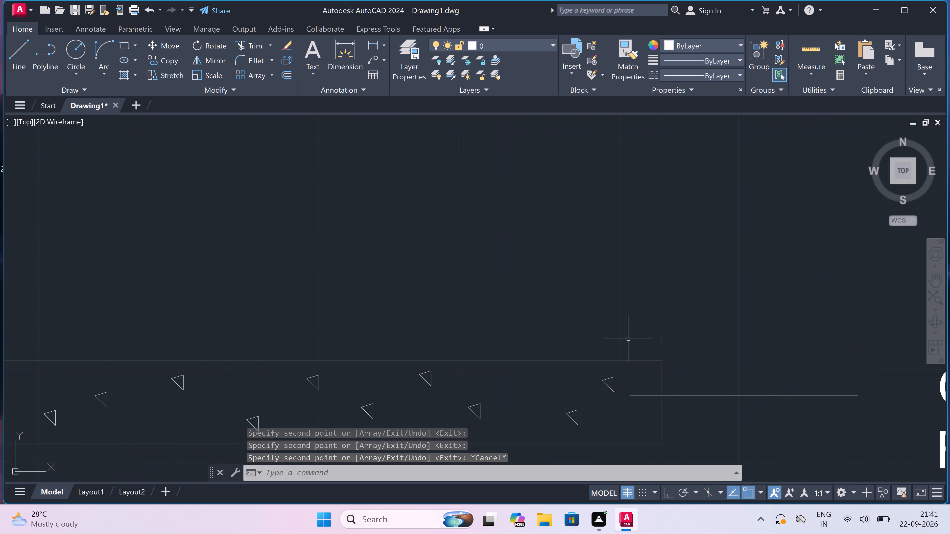
type("L")
key("space")
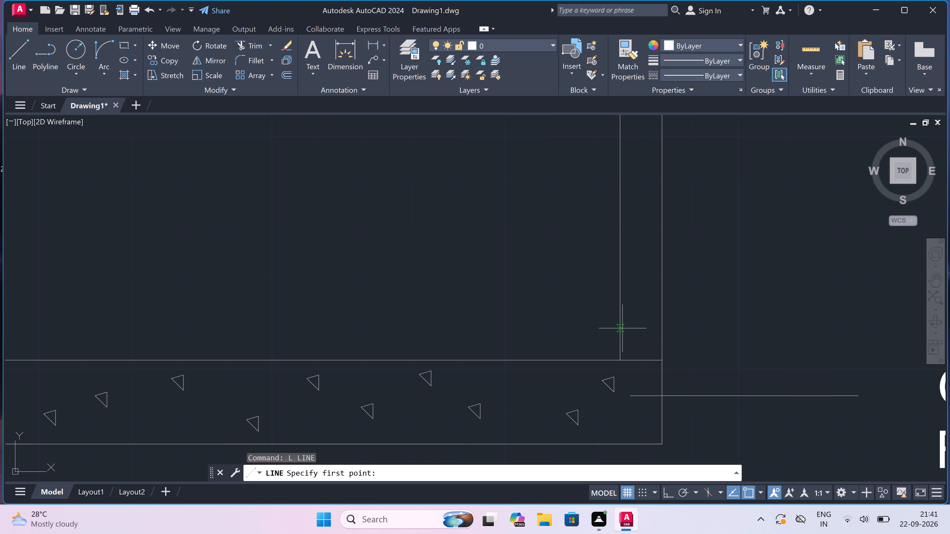
left_click(616, 325)
left_click(661, 328)
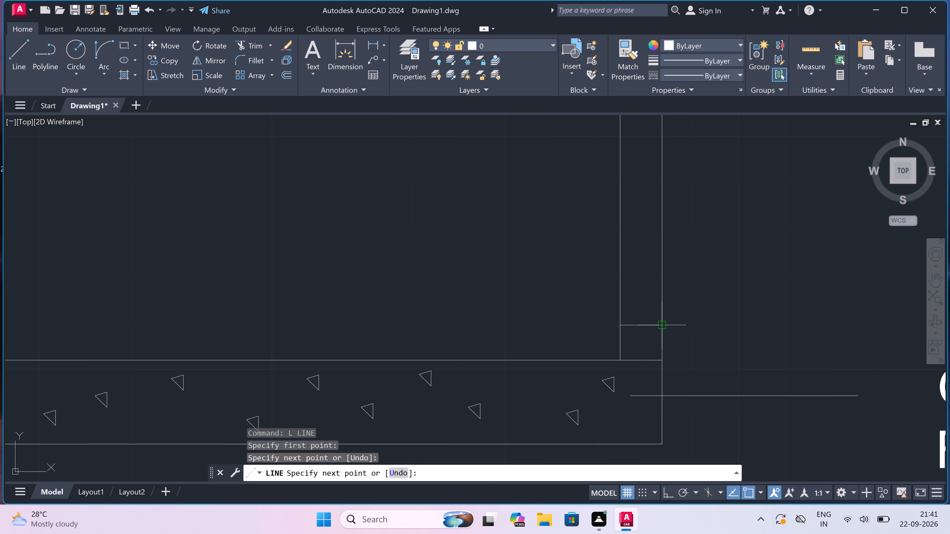
left_click_drag(644, 326, 643, 323)
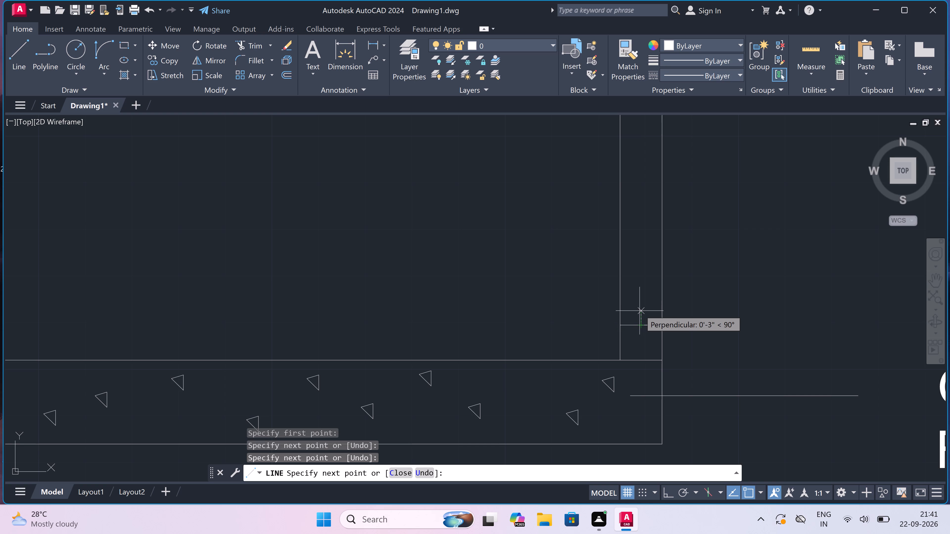
left_click(641, 300)
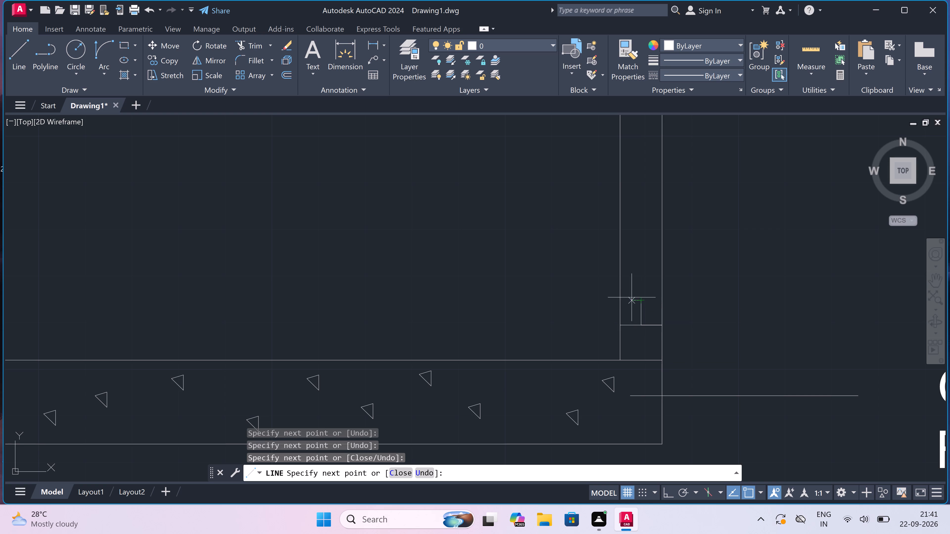
left_click(619, 300)
left_click(664, 297)
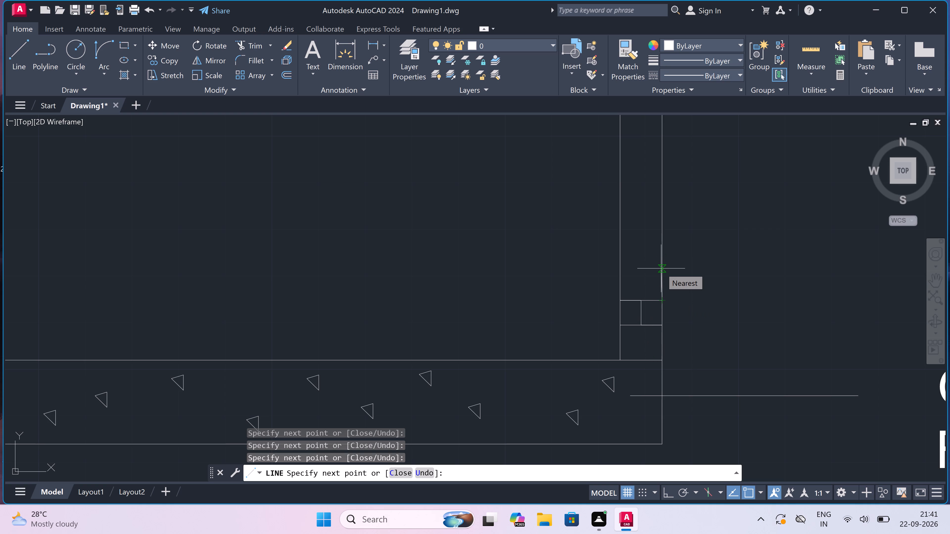
With Ortho on, continue the right outer wall's brickwork upward with an undivided course and a course split by a central vertical joint.
scroll(661, 268, "up", 2)
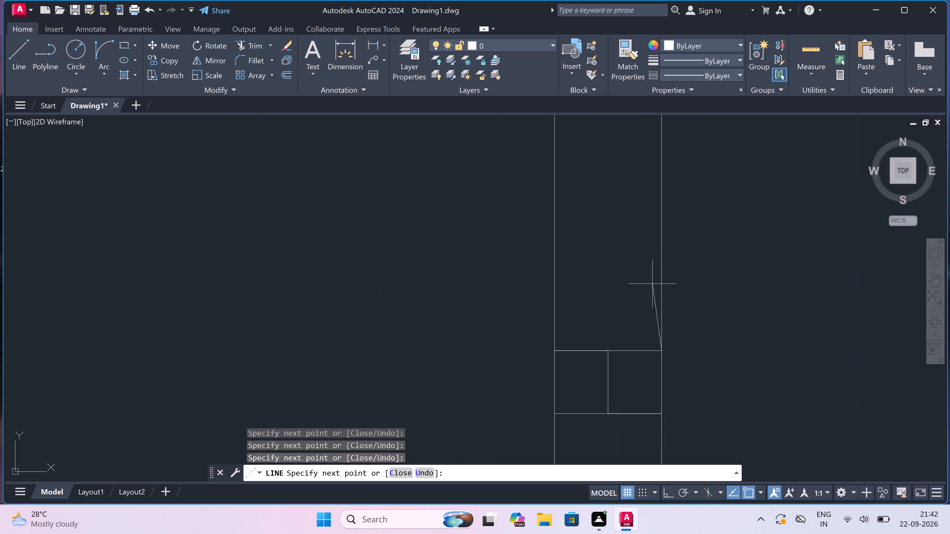
key("F8")
scroll(653, 283, "down", 1)
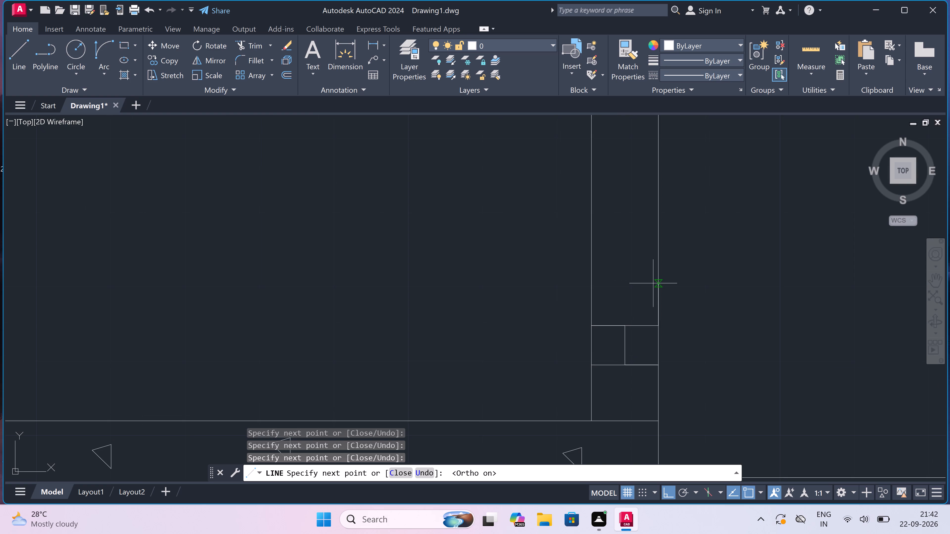
left_click(656, 283)
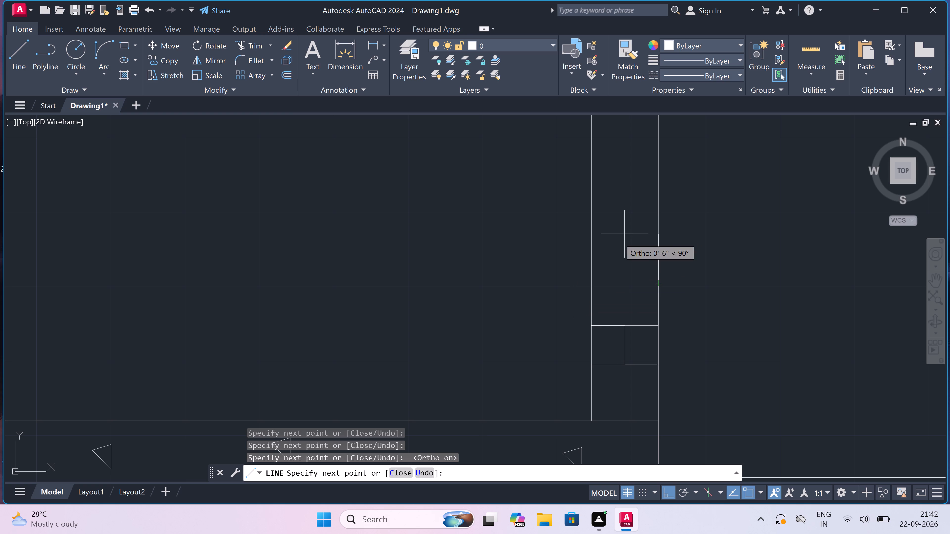
left_click(593, 283)
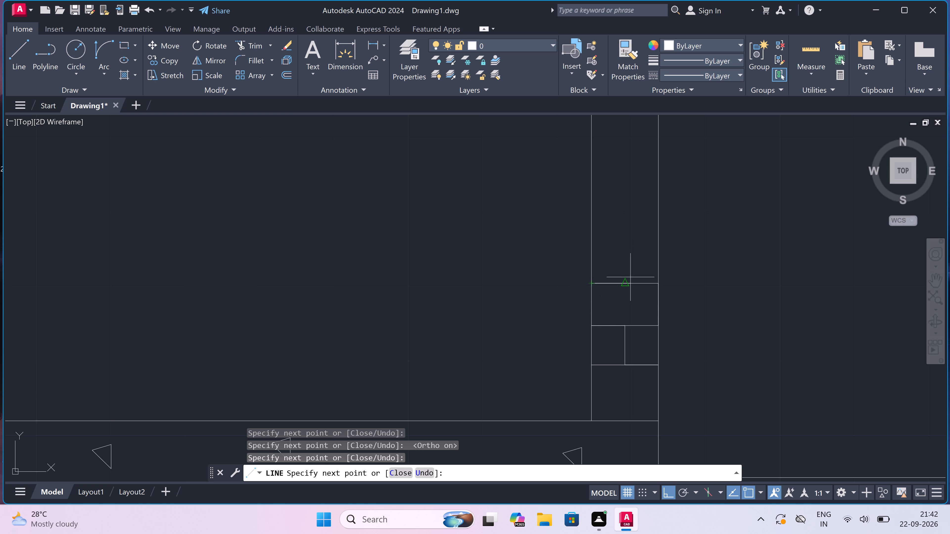
left_click(622, 285)
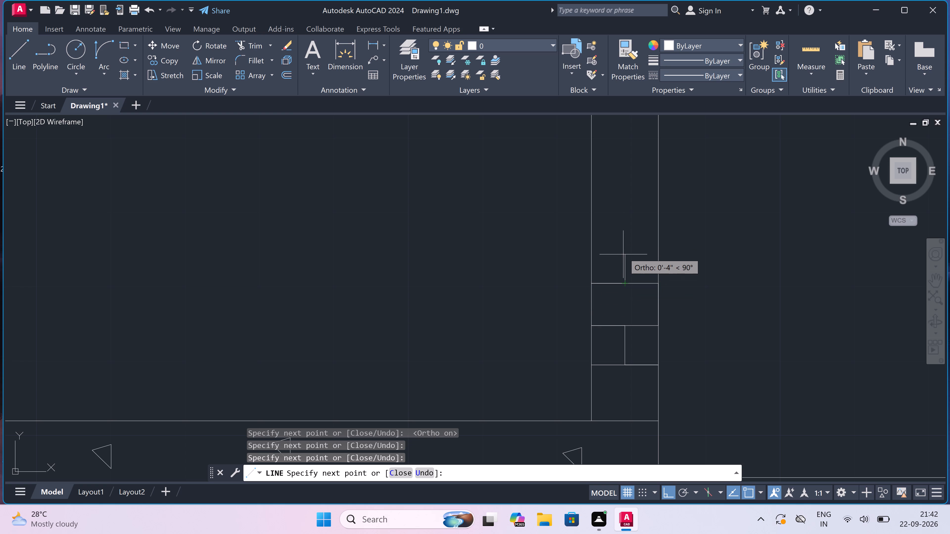
left_click(623, 247)
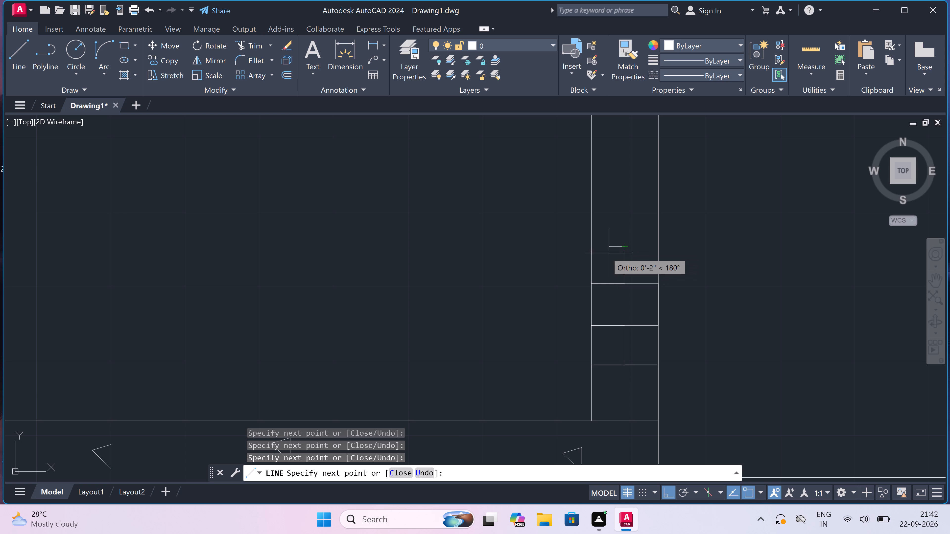
left_click(590, 250)
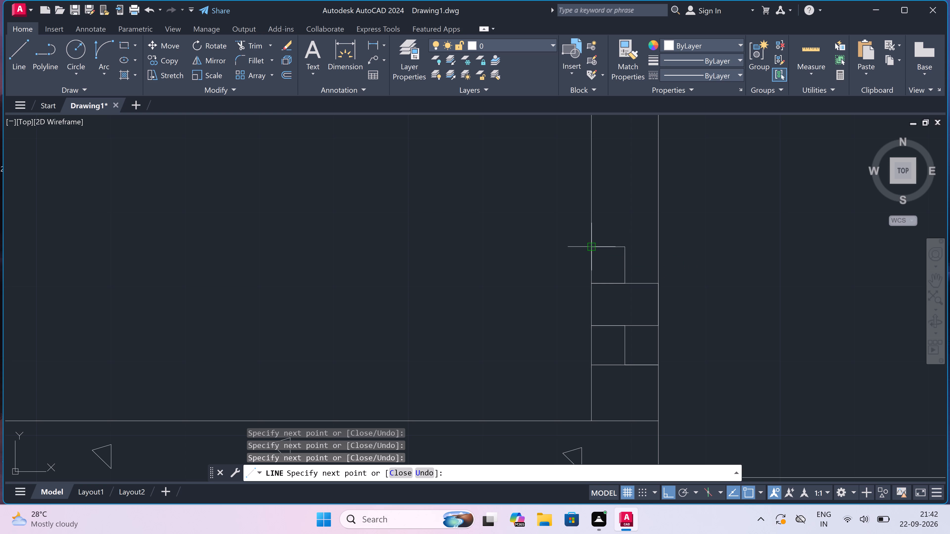
left_click(656, 245)
Add another undivided course and a centrally split course above, ending the top joint exactly on the right outer wall's two faces.
left_click_drag(657, 207, 649, 215)
left_click(590, 209)
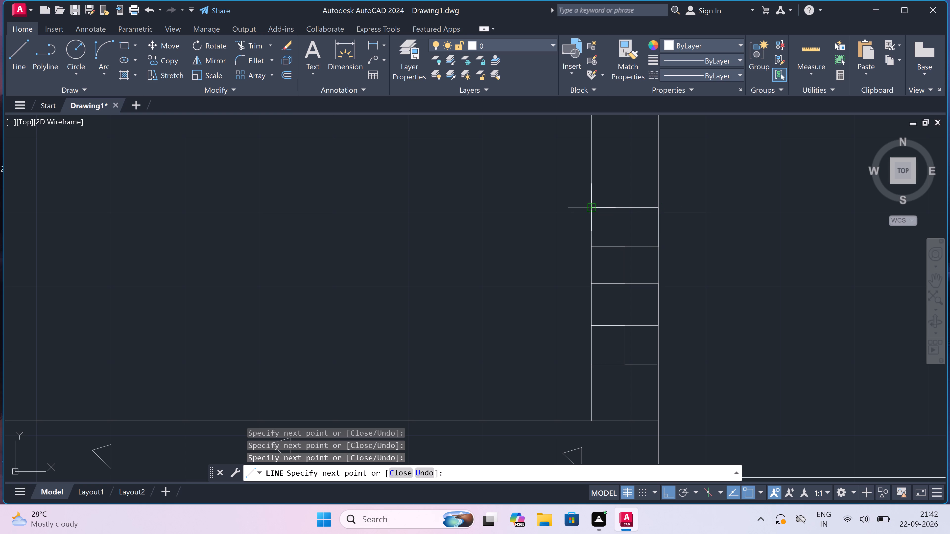
left_click_drag(623, 205, 622, 196)
scroll(623, 148, "up", 2)
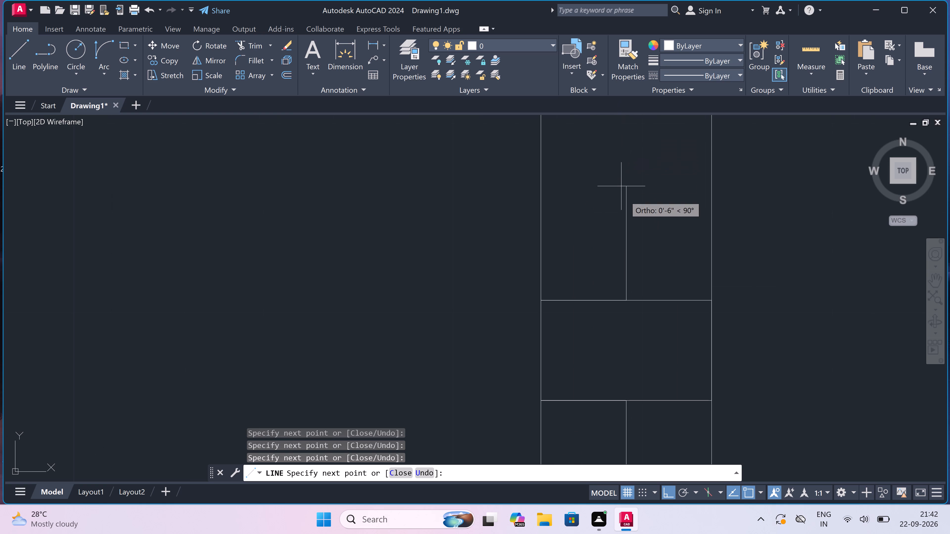
left_click_drag(626, 221, 621, 225)
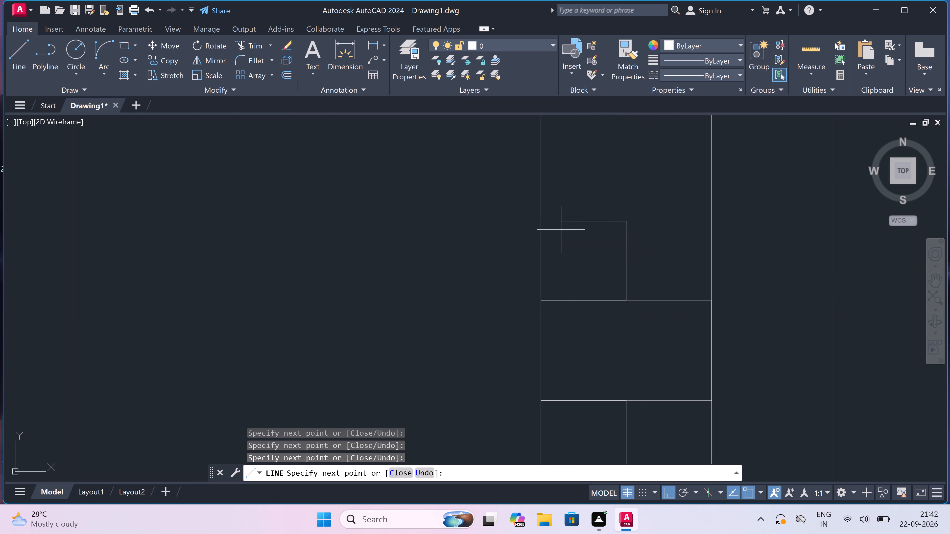
left_click(534, 219)
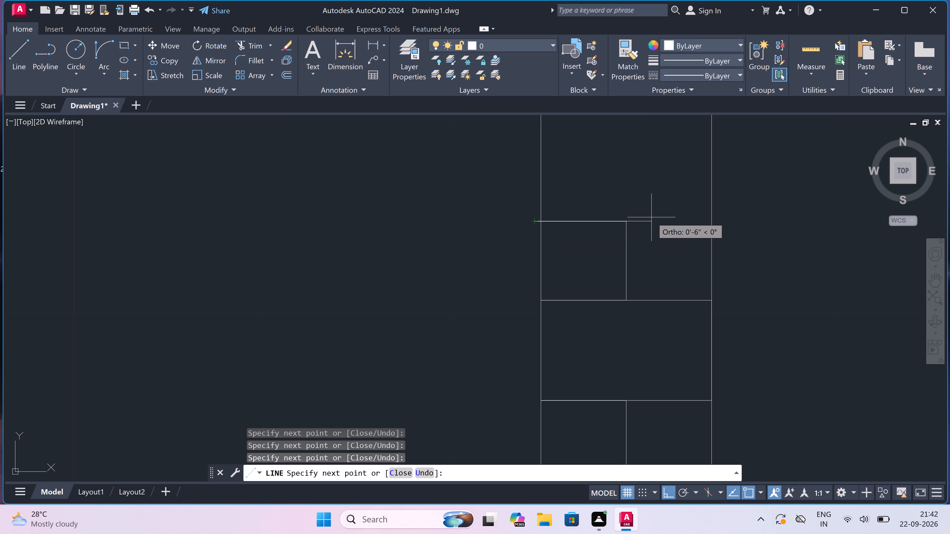
key("ctrl+z")
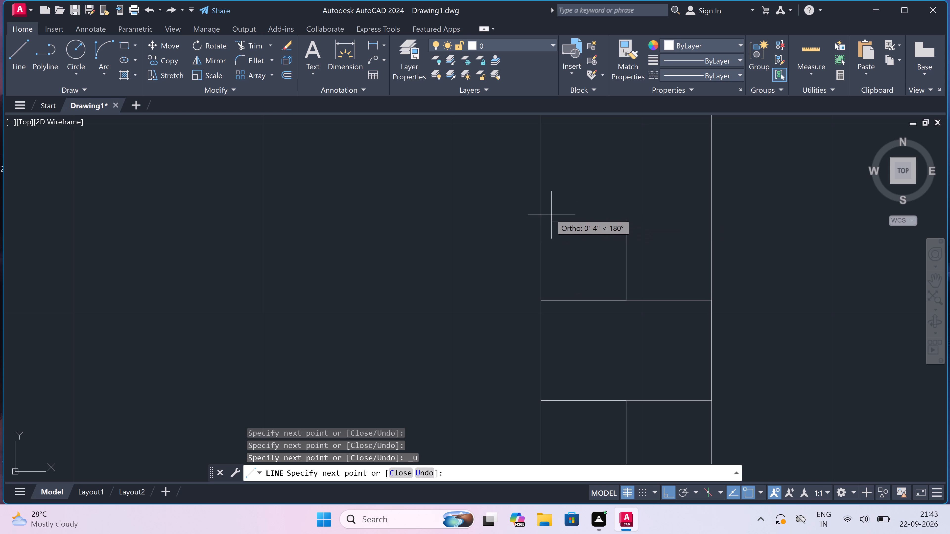
left_click(539, 223)
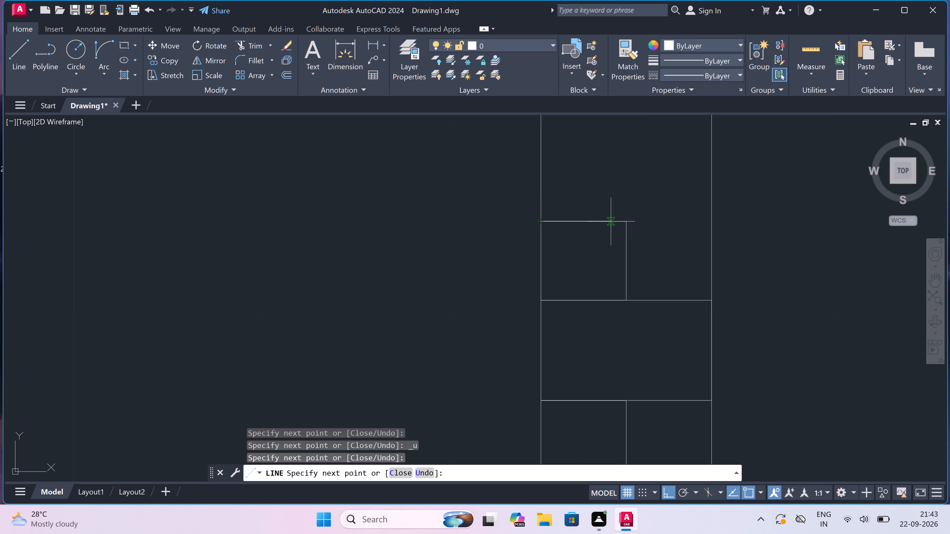
left_click(710, 222)
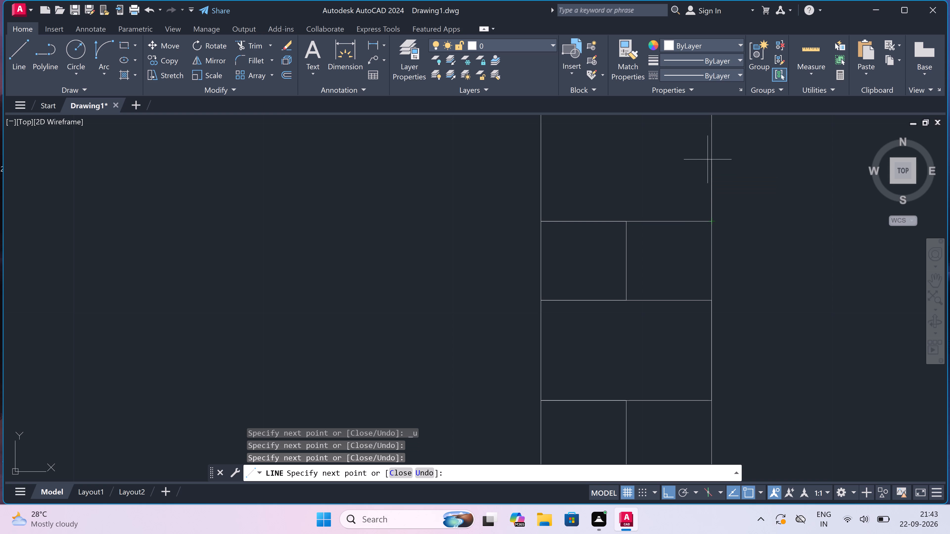
Add one more undivided course and a centrally split course on top of the right outer wall's brickwork, and end the line.
left_click_drag(709, 151, 706, 152)
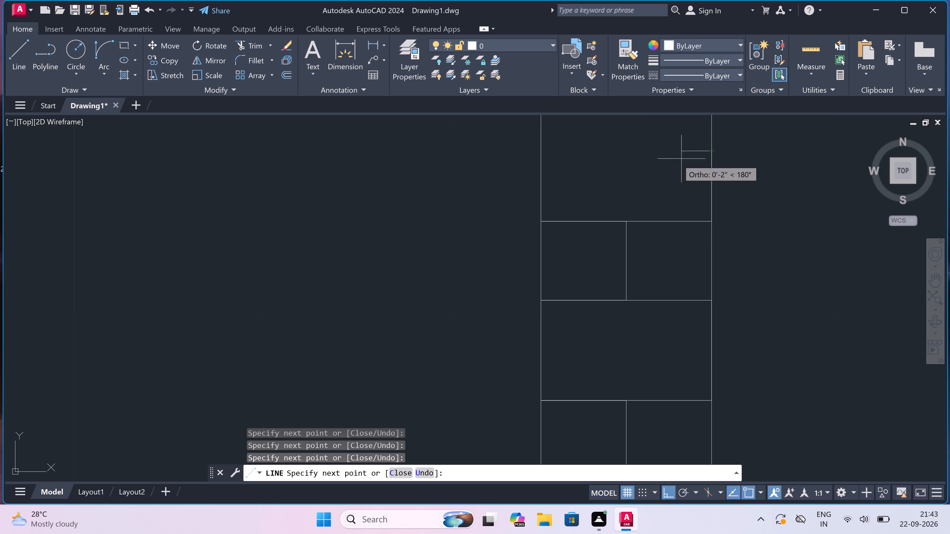
left_click(538, 149)
scroll(576, 222, "down", 8)
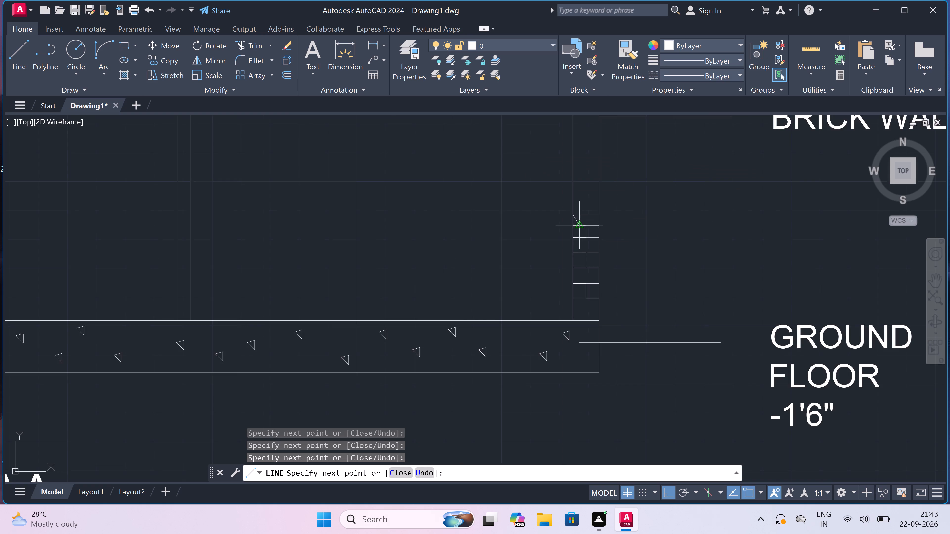
scroll(581, 226, "down", 1)
scroll(573, 192, "up", 3)
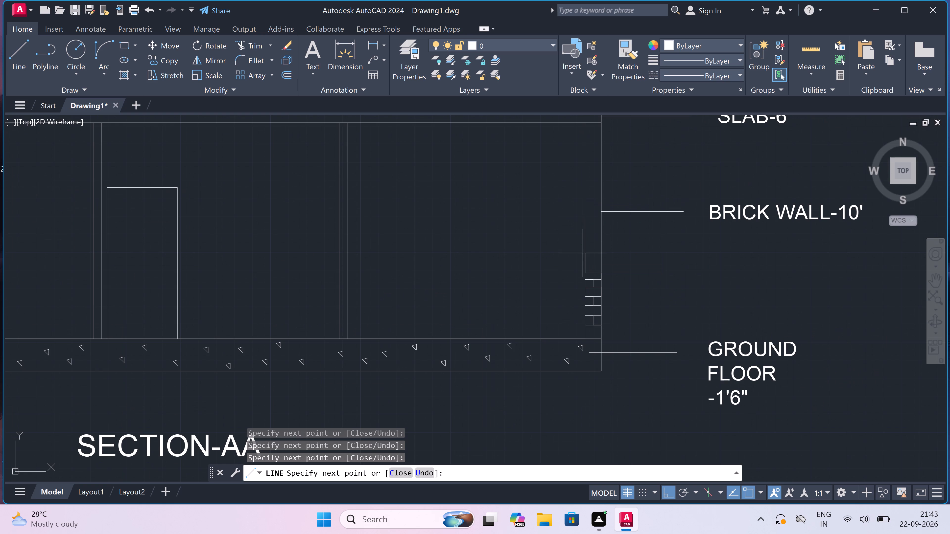
scroll(590, 272, "up", 4)
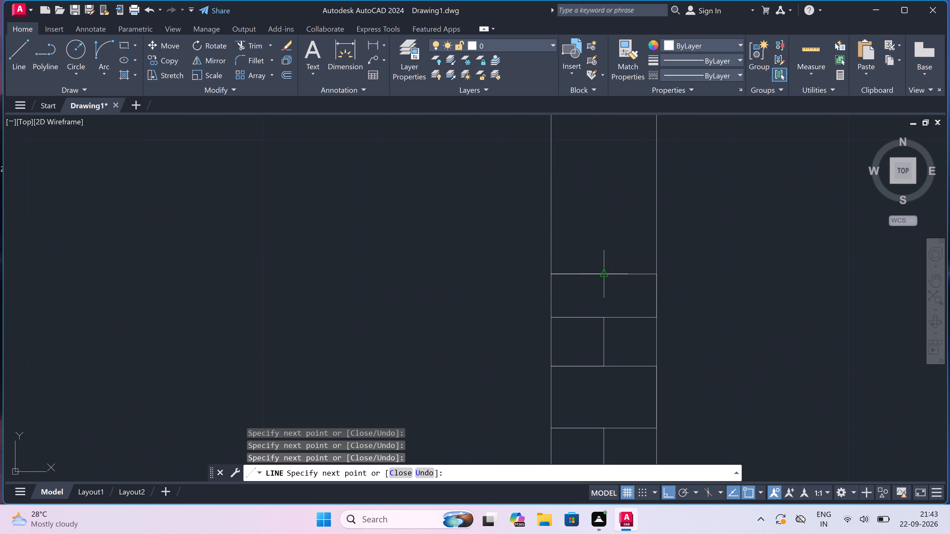
left_click_drag(602, 274, 603, 271)
left_click(603, 238)
left_click_drag(553, 238, 555, 238)
left_click(654, 240)
key("Escape")
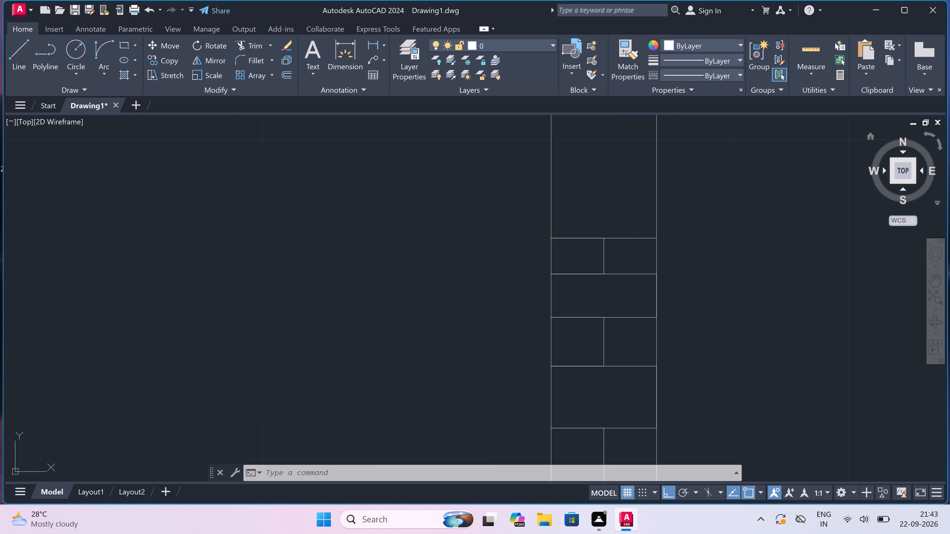
Close the right outer wall's brickwork at its base with a full-width joint above the floor line and a central vertical joint below it.
scroll(488, 250, "down", 4)
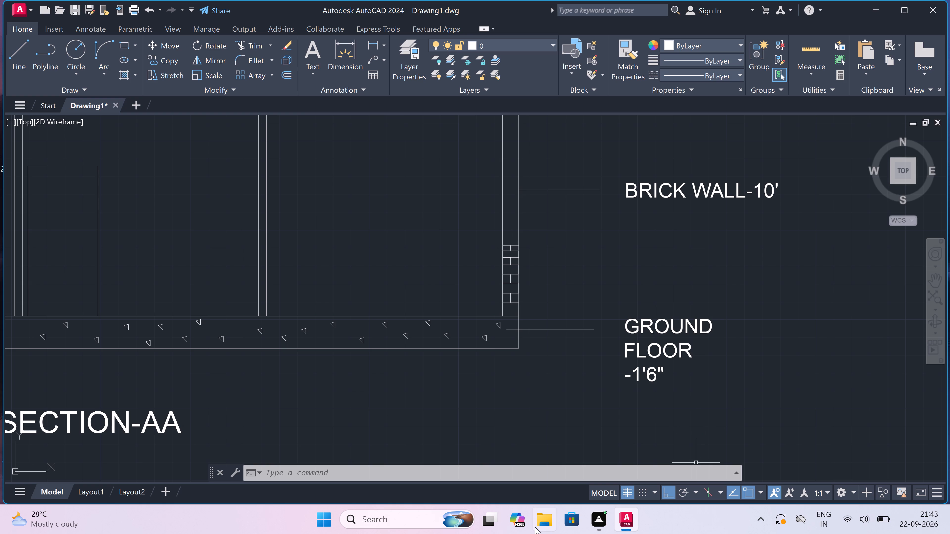
type("L")
key("space")
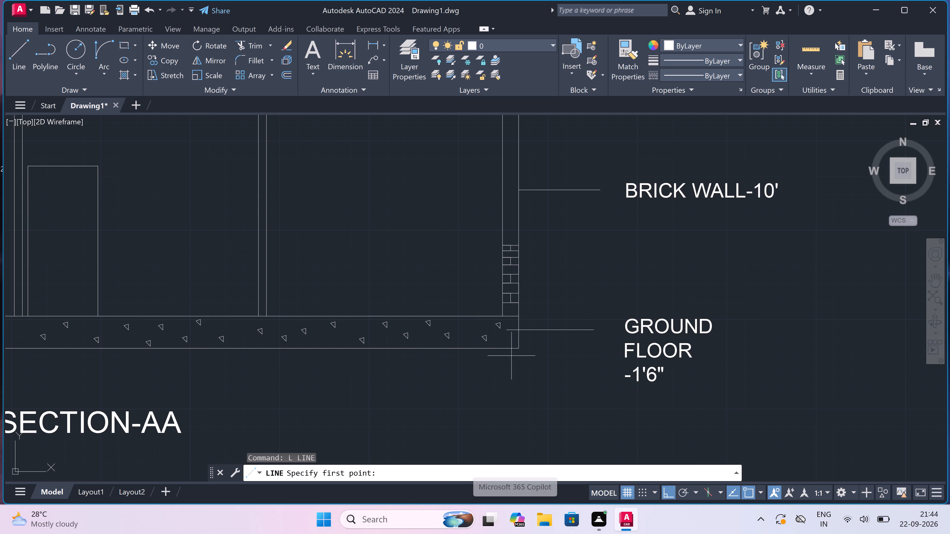
scroll(498, 314, "up", 2)
scroll(527, 302, "up", 1)
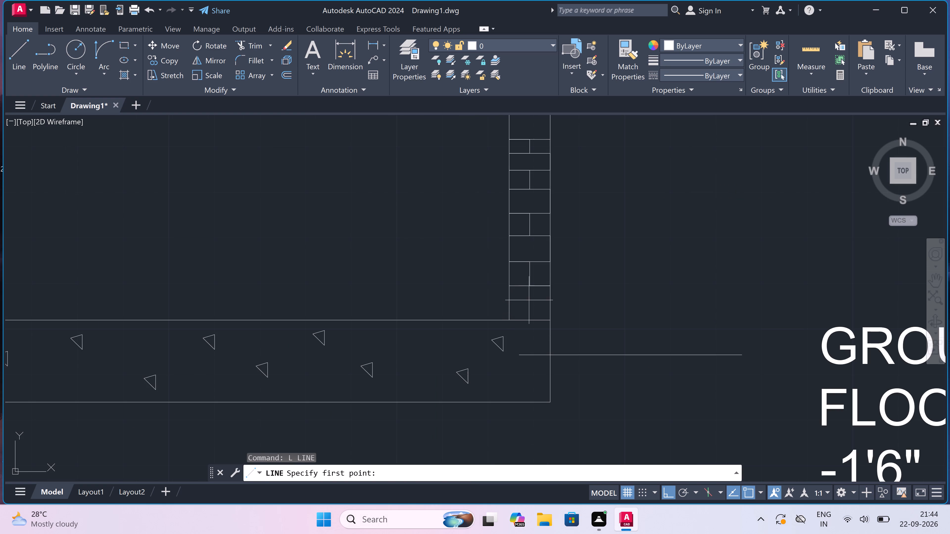
scroll(528, 301, "up", 1)
left_click_drag(482, 311, 484, 311)
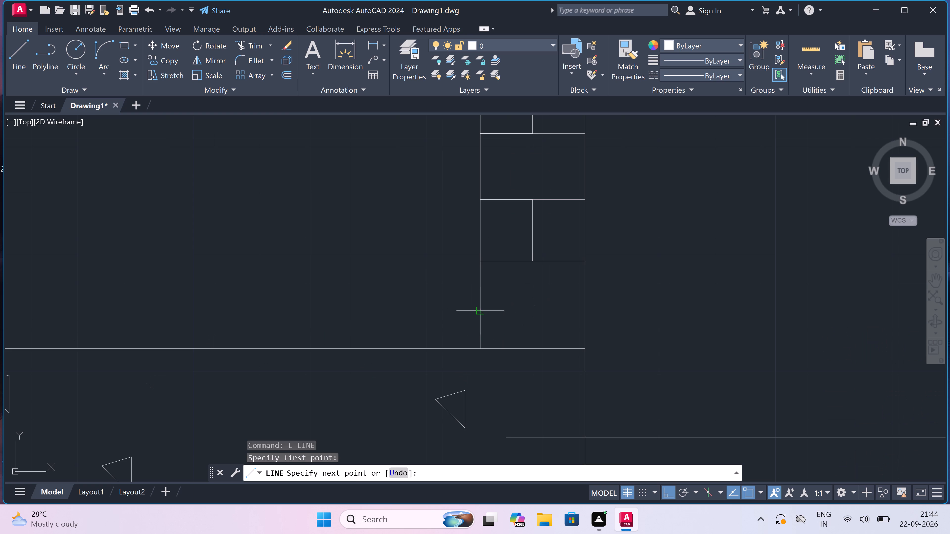
left_click(581, 311)
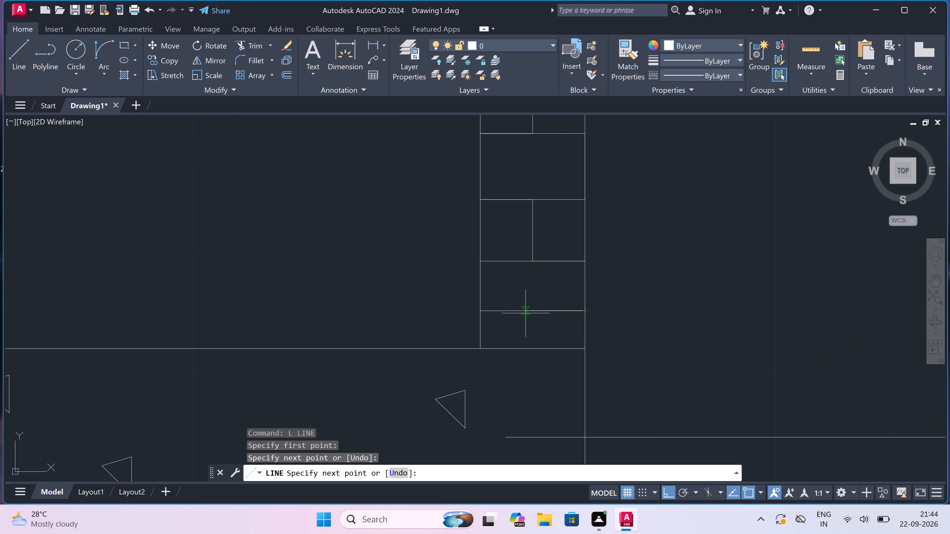
left_click(532, 310)
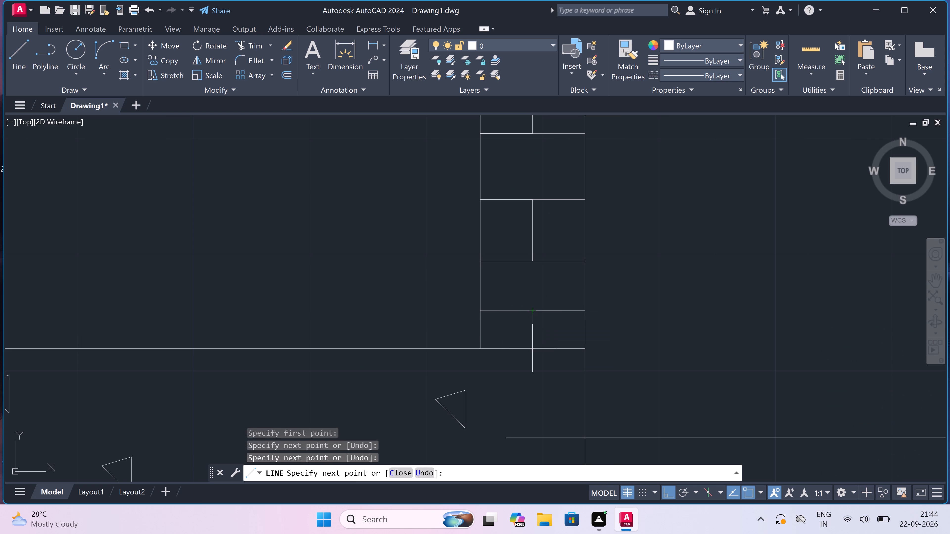
left_click(532, 351)
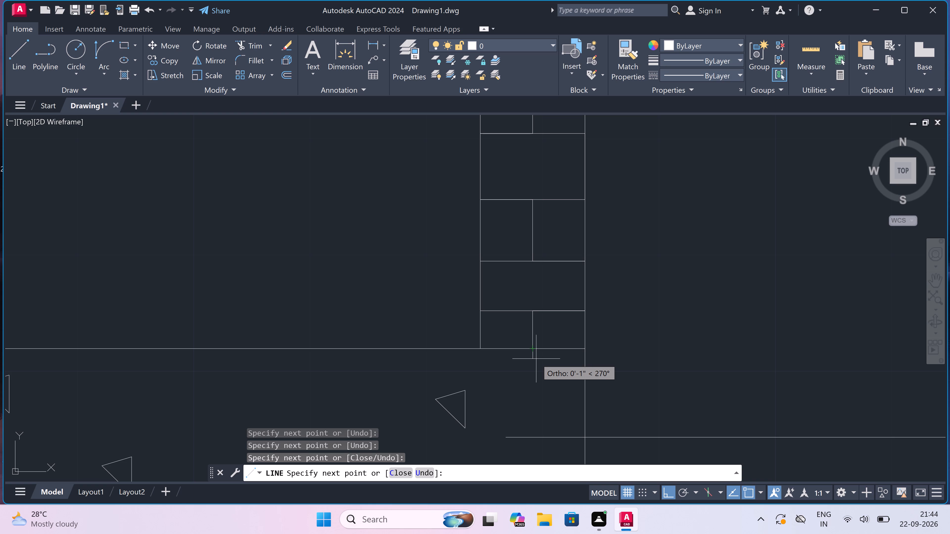
key("Escape")
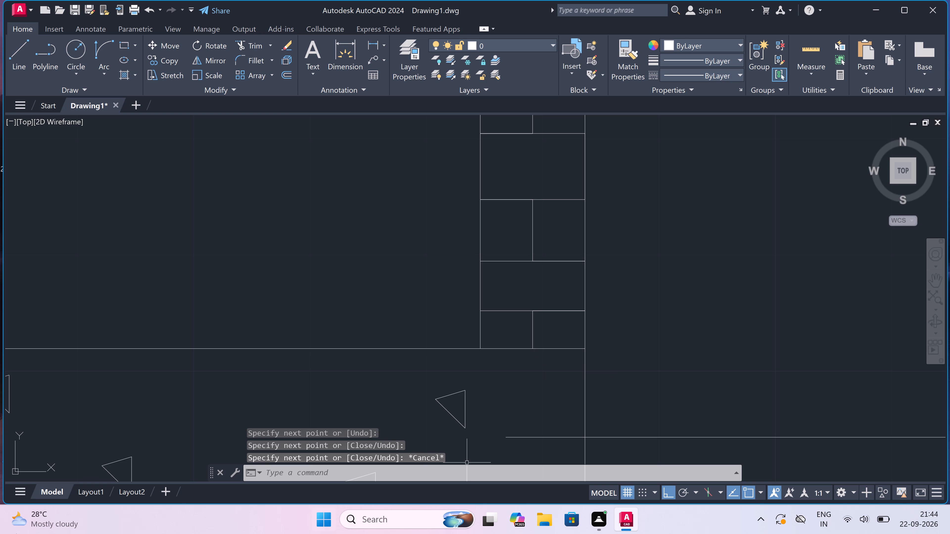
Copy all the right outer wall's brick joints upward from the wall's inner bottom corner, placing the copy just above the existing courses.
scroll(327, 360, "down", 6)
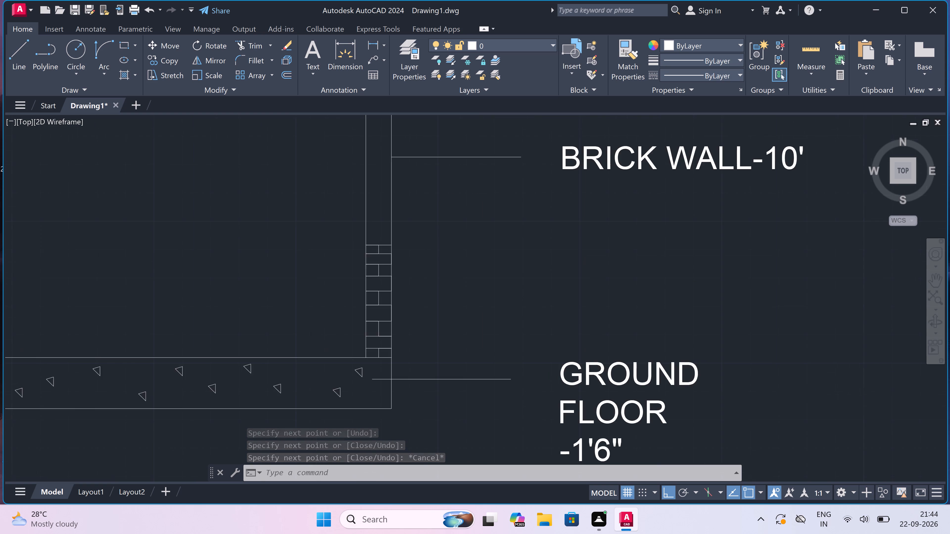
scroll(284, 359, "up", 3)
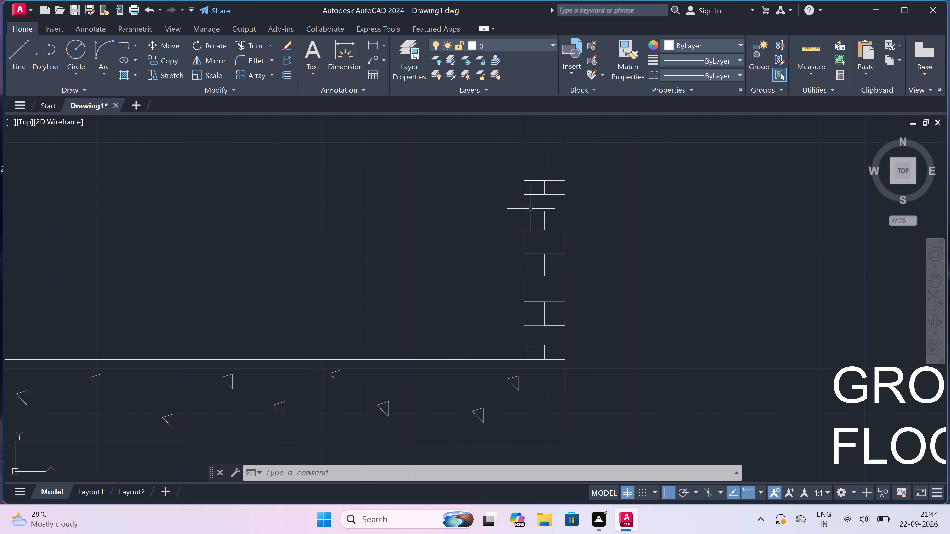
left_click_drag(550, 168, 548, 183)
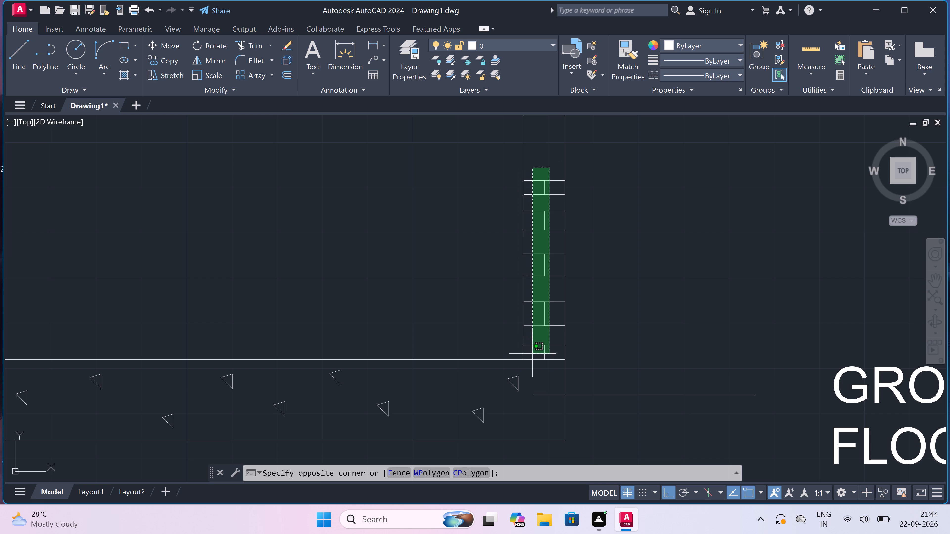
left_click(532, 354)
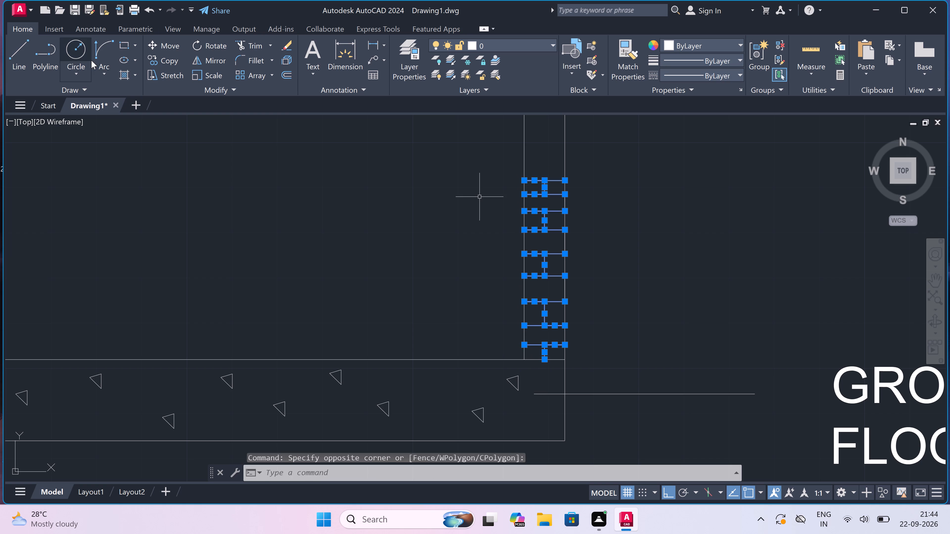
left_click(146, 61)
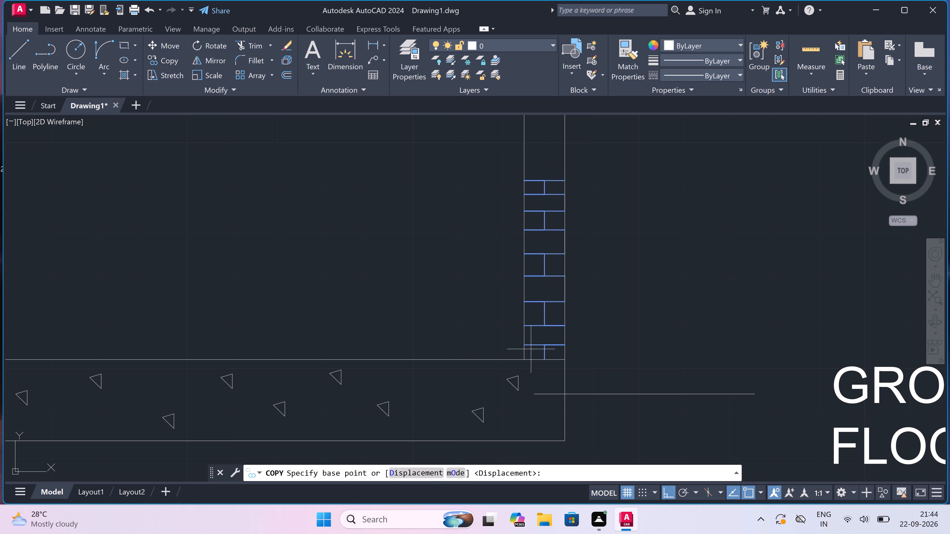
left_click_drag(528, 361, 527, 357)
scroll(525, 309, "down", 2)
scroll(528, 276, "up", 3)
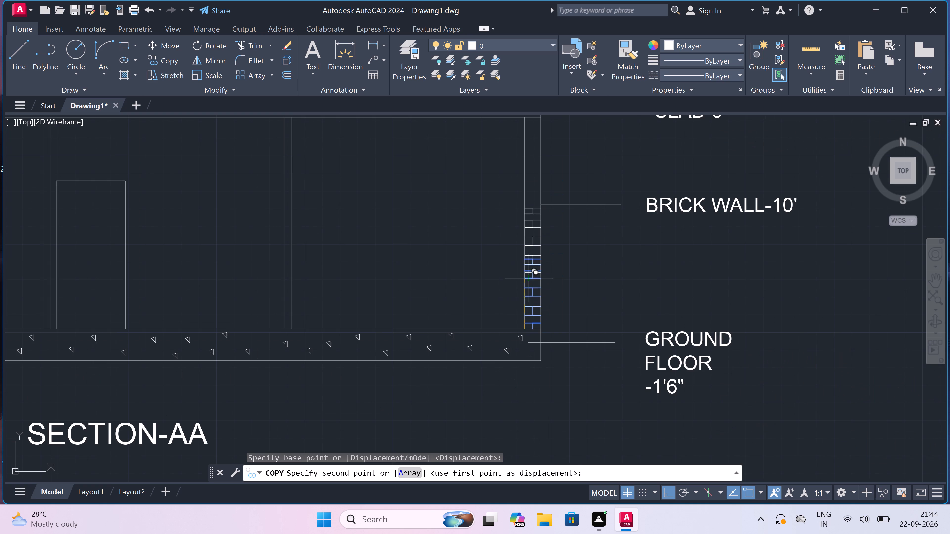
scroll(508, 185, "up", 1)
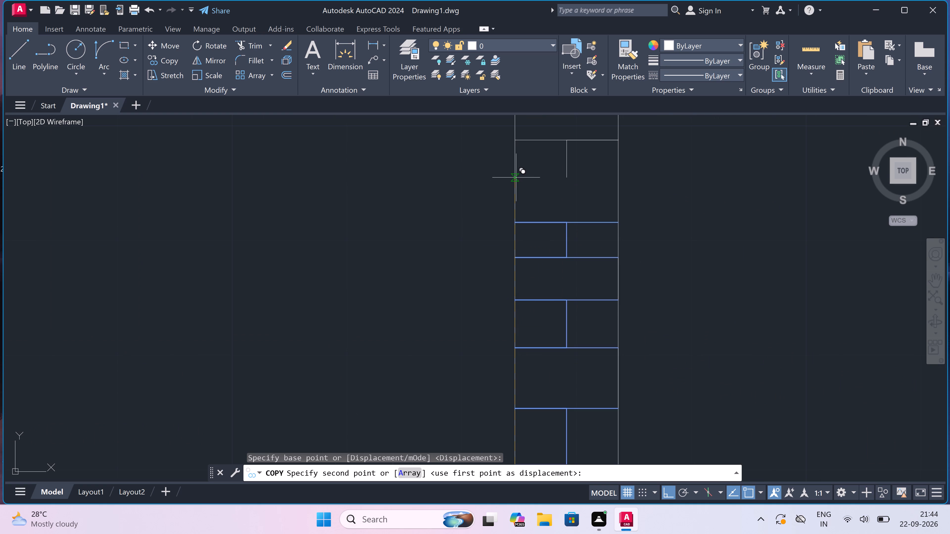
left_click(516, 178)
Place another copy of the brick courses higher up the right outer wall, stacked above the previous copy and reaching the slab.
scroll(517, 249, "down", 4)
scroll(518, 301, "down", 2)
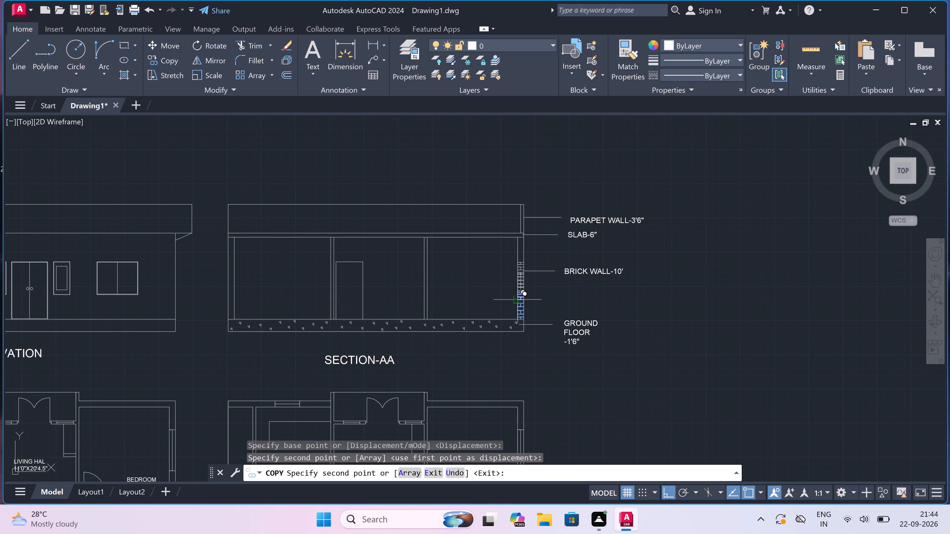
scroll(518, 247, "up", 5)
scroll(496, 349, "up", 2)
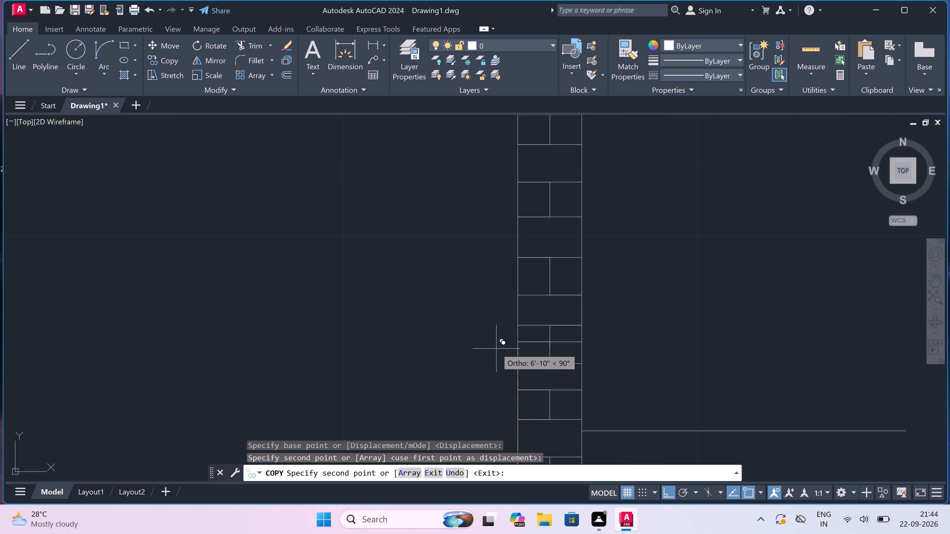
left_click(529, 293)
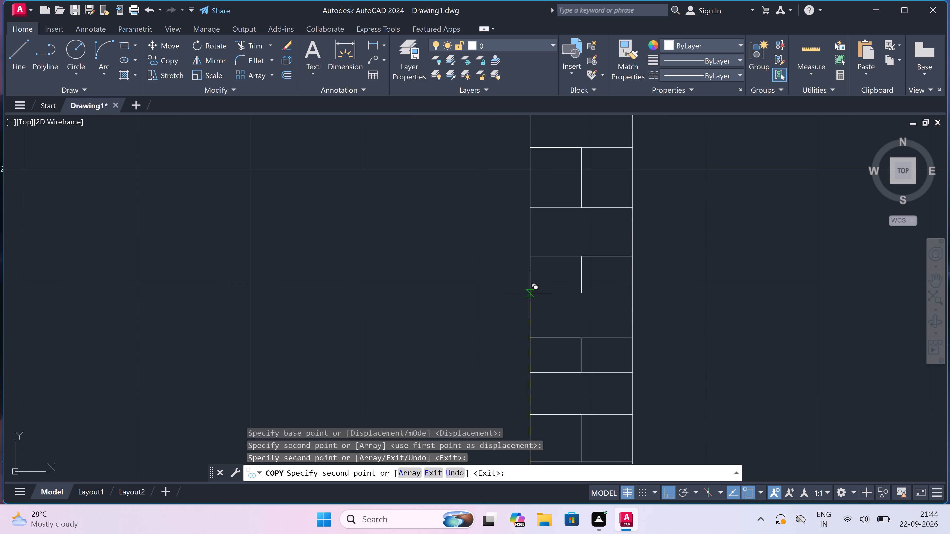
With Ortho off, copy the same brick courses to the base of the section's left outer wall, at its outer corner on the floor line.
scroll(526, 320, "down", 6)
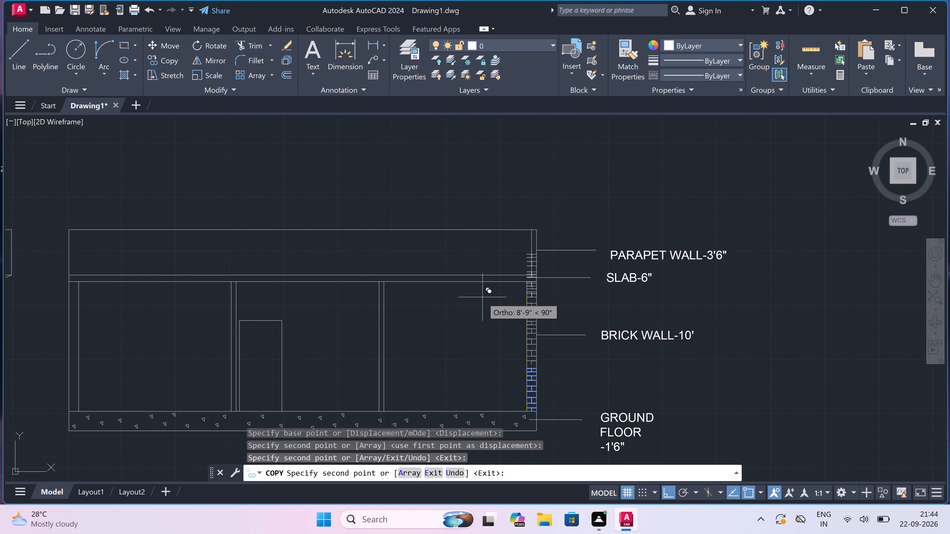
key("F8")
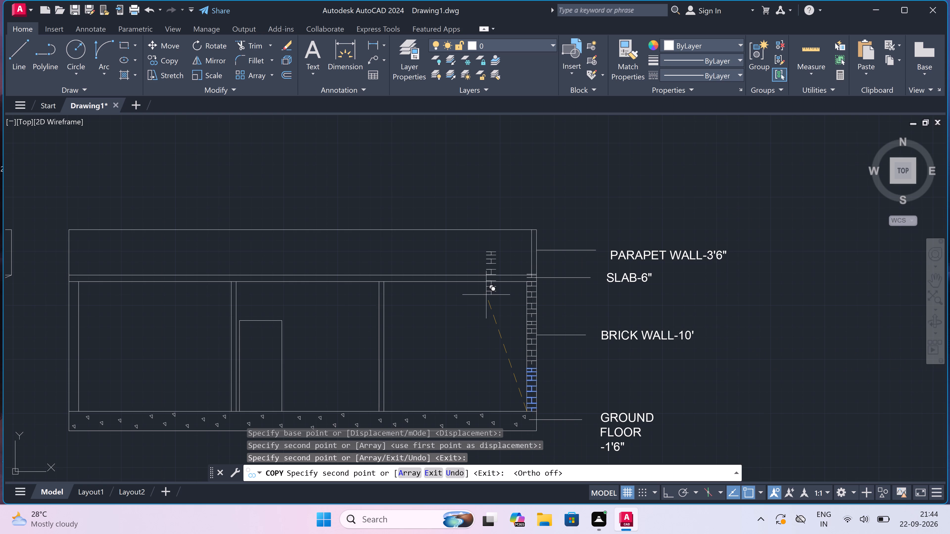
scroll(486, 294, "down", 2)
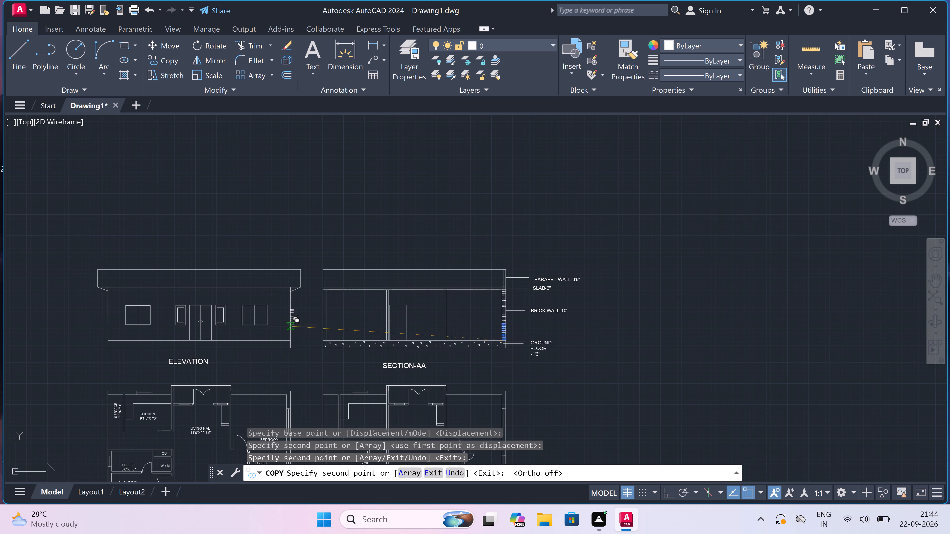
scroll(301, 342, "up", 3)
scroll(386, 330, "up", 2)
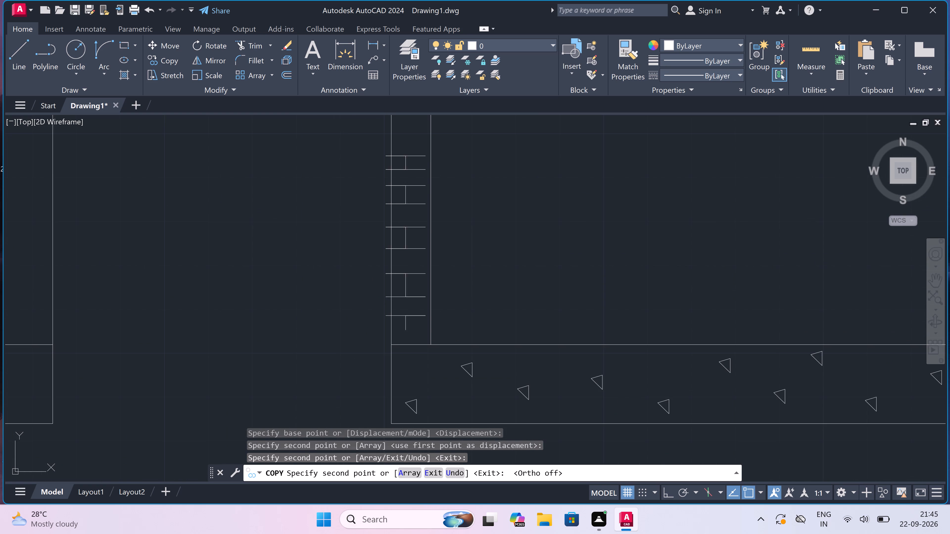
left_click(392, 344)
Stack two more copies of the brick courses up the left outer wall's outer face and end the copying.
scroll(392, 344, "down", 3)
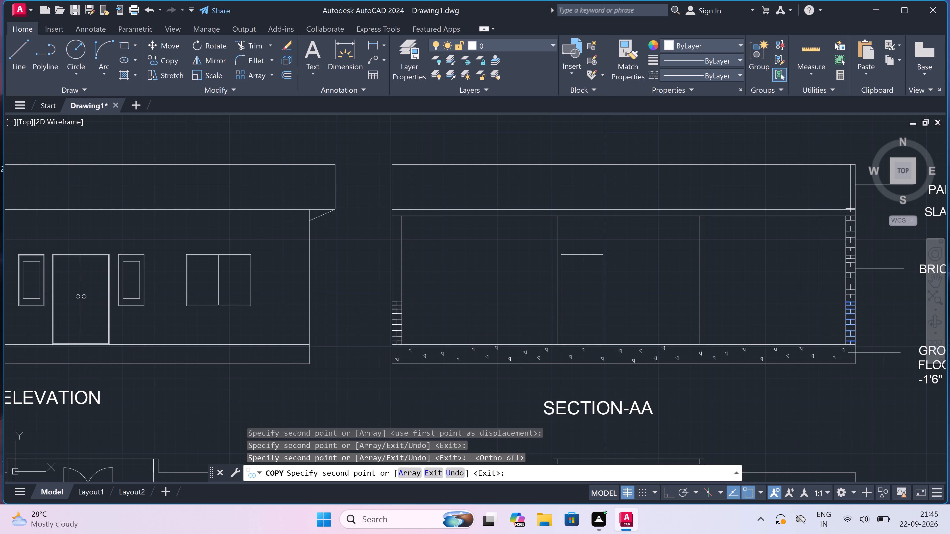
scroll(390, 306, "up", 3)
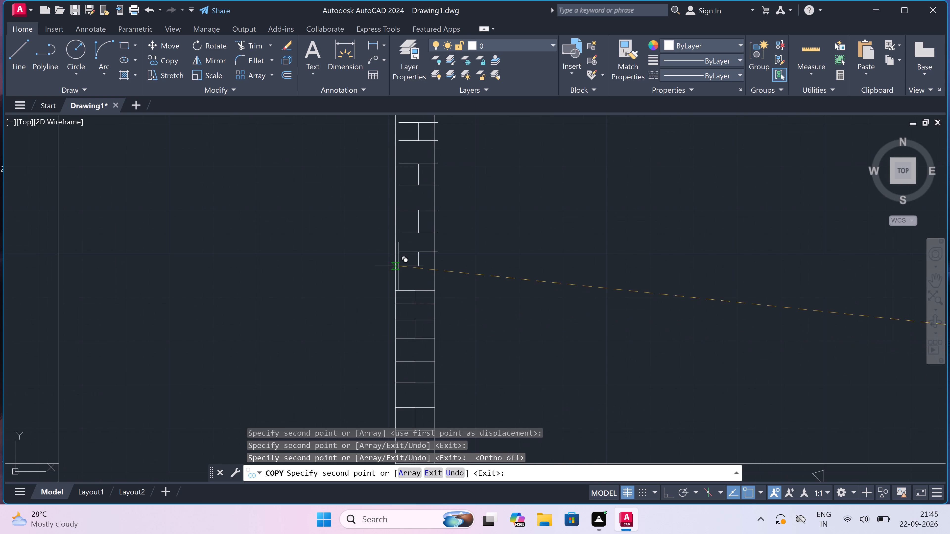
scroll(393, 264, "up", 2)
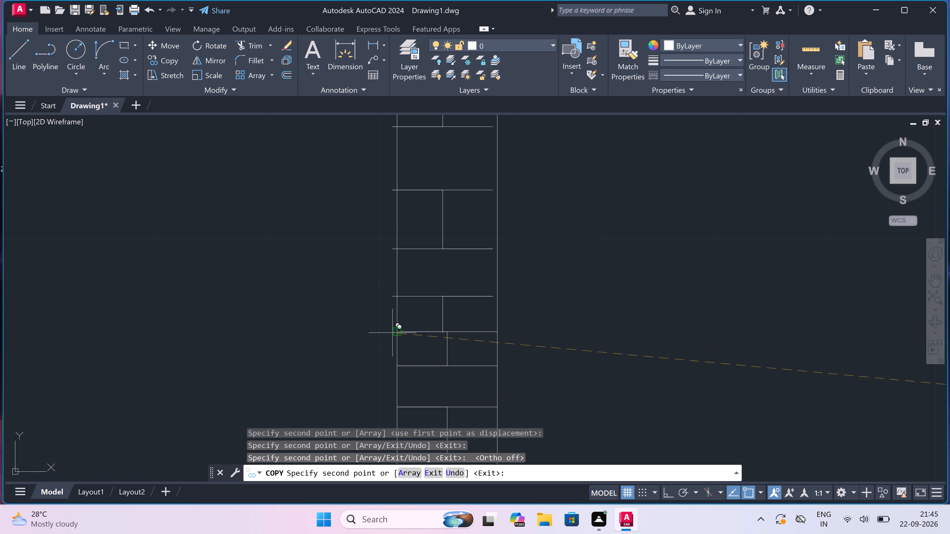
left_click(397, 285)
scroll(412, 307, "down", 5)
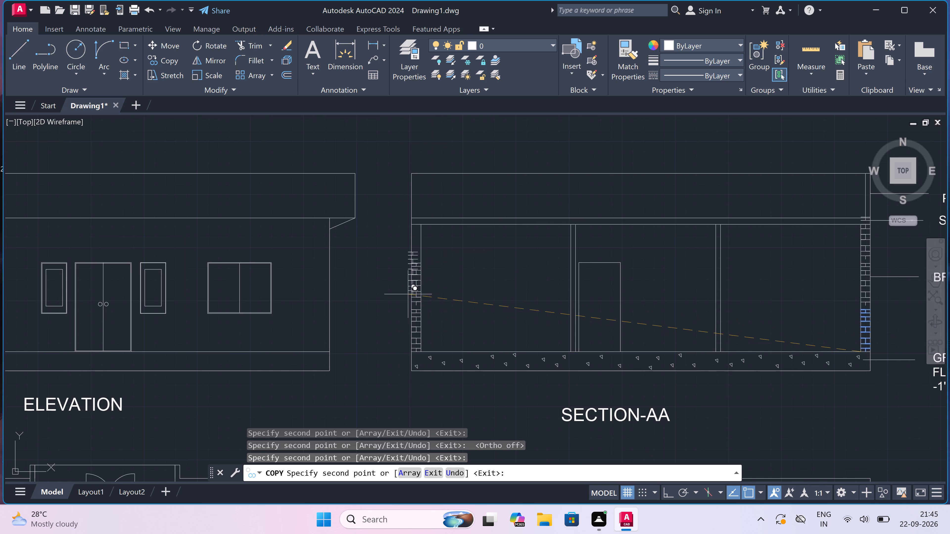
scroll(411, 254, "up", 4)
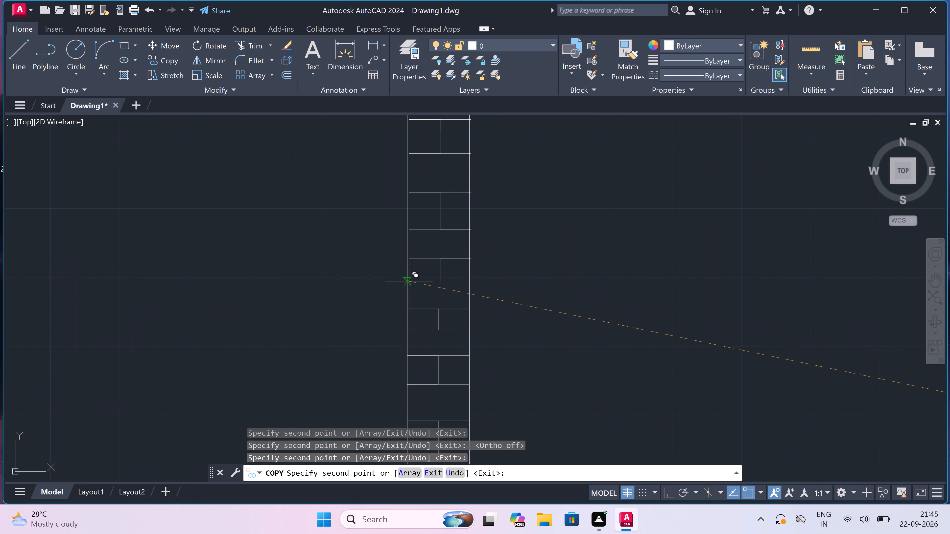
left_click(406, 278)
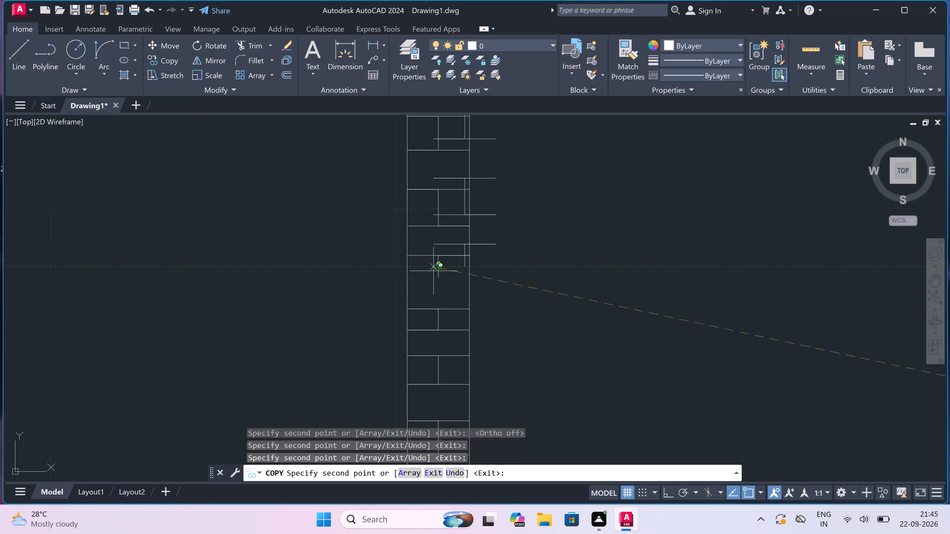
key("Escape")
With Ortho on, draw the missing horizontal joint across the left outer wall at its upper open brick course, from the vertical joint's lower end.
type("L")
key("space")
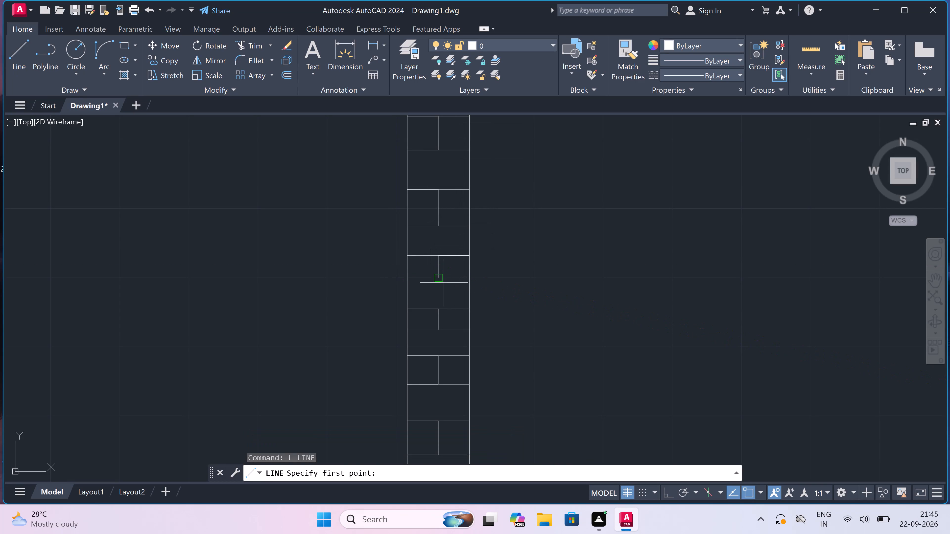
left_click(441, 275)
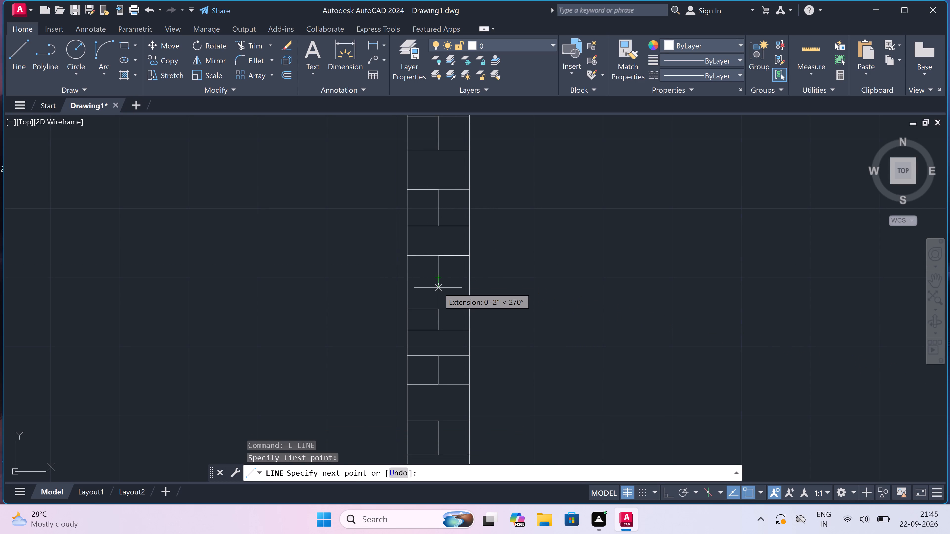
scroll(436, 284, "up", 2)
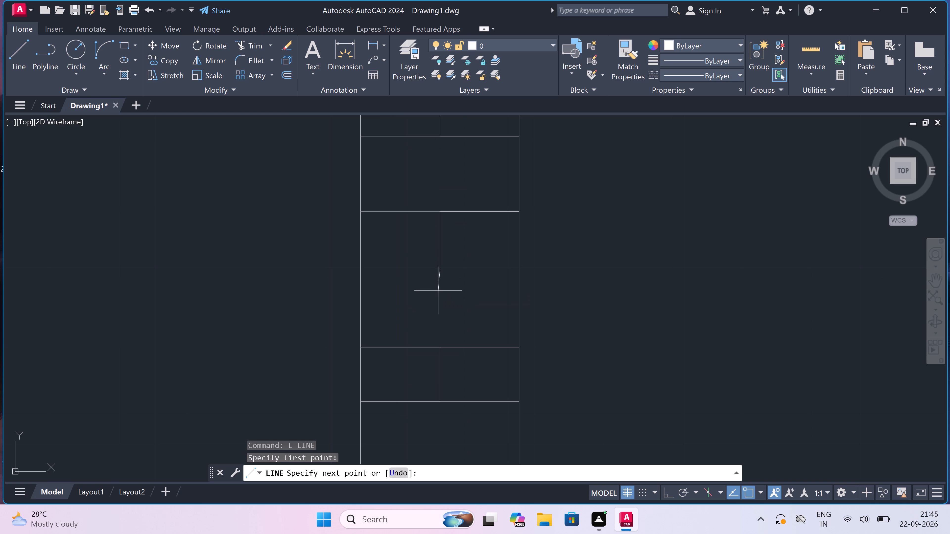
key("F8")
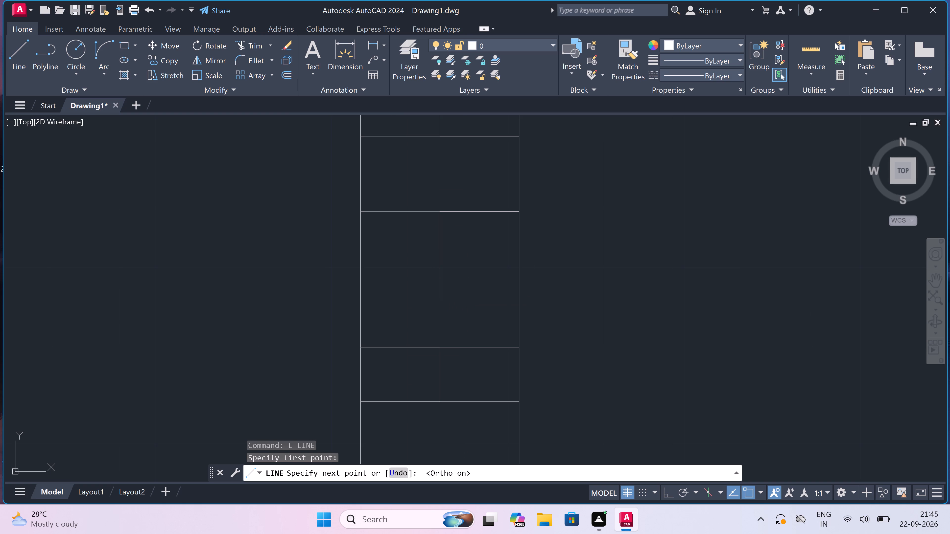
left_click(441, 299)
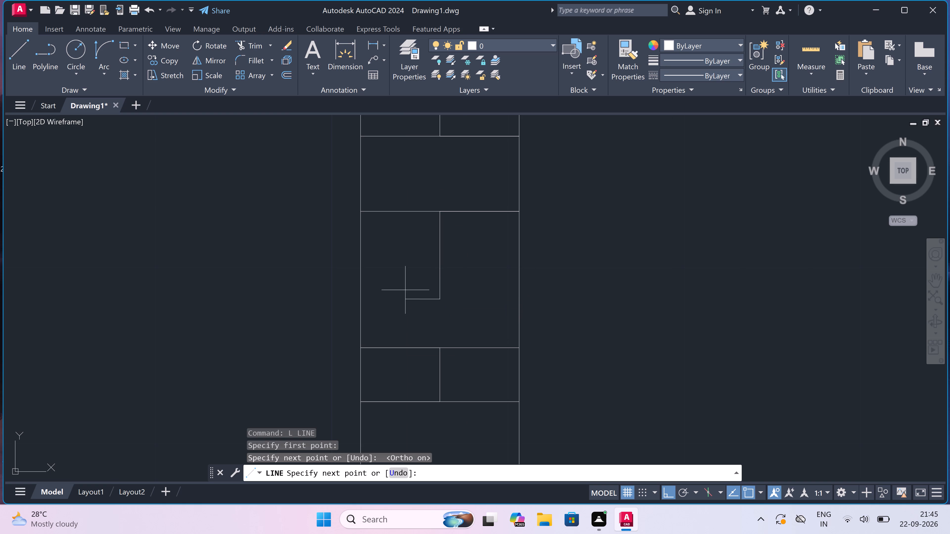
left_click(360, 298)
left_click(523, 293)
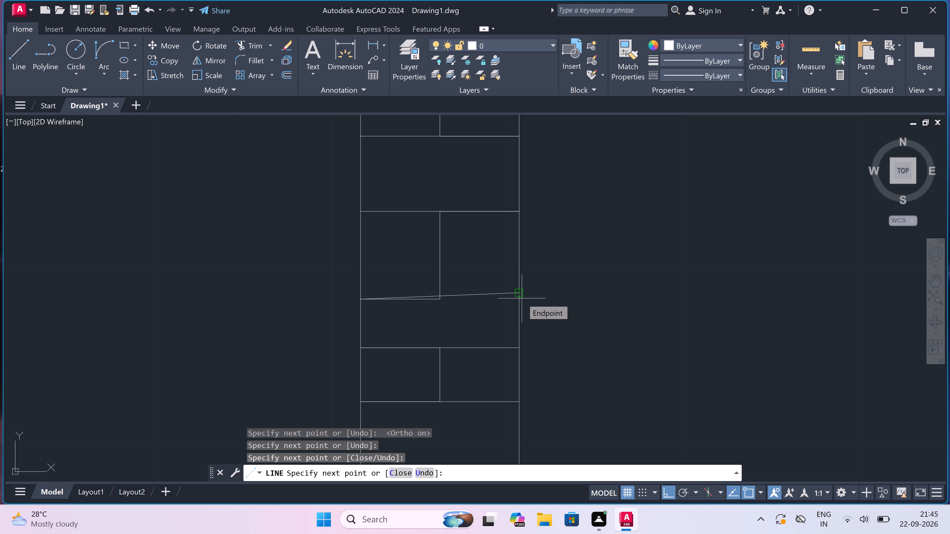
key("ctrl+z")
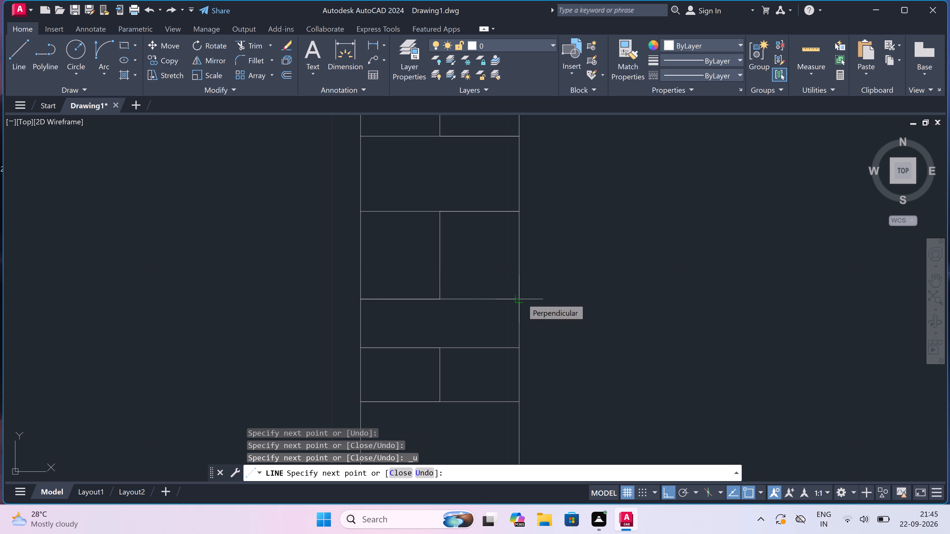
left_click(519, 300)
key("Escape")
Draw the same missing joint at the left outer wall's lower open brick course, from the vertical joint's lower end to both wall faces.
scroll(502, 245, "down", 2)
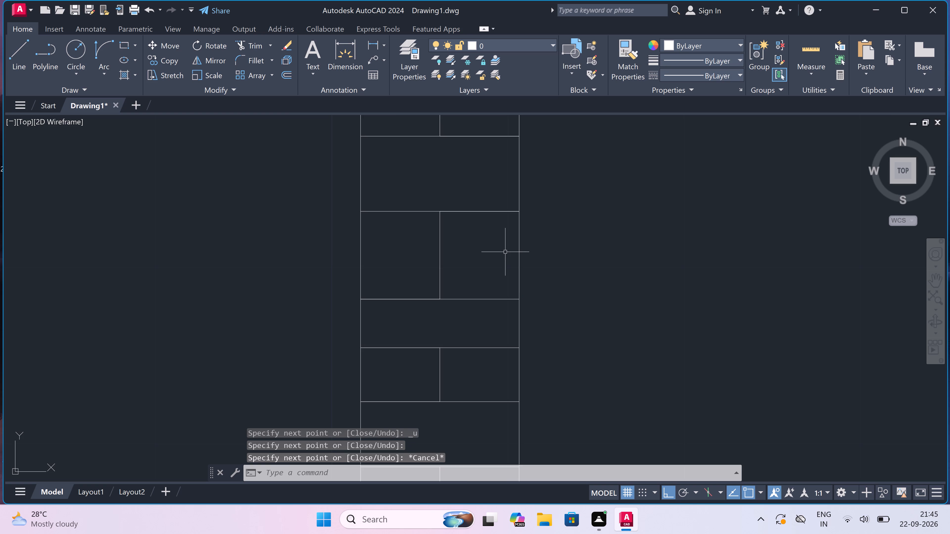
scroll(502, 245, "down", 5)
scroll(491, 286, "up", 4)
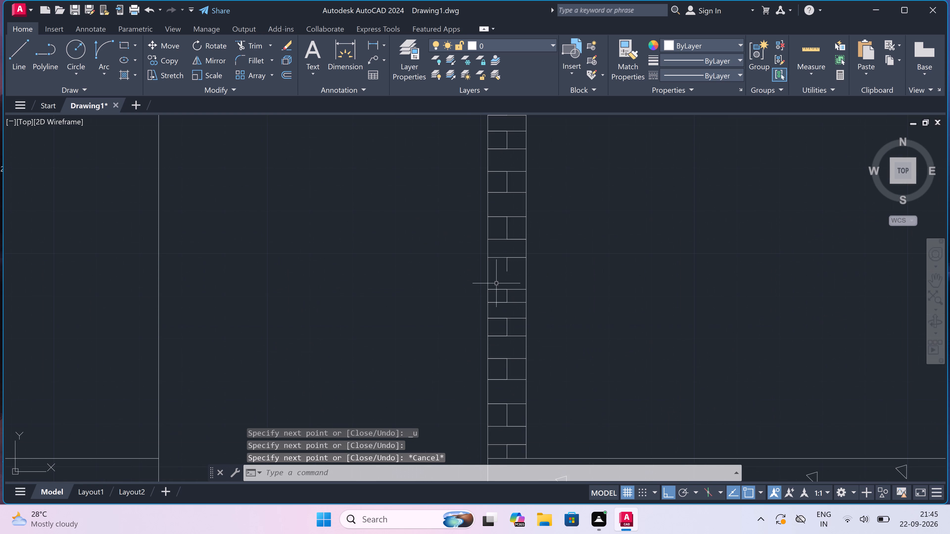
scroll(506, 273, "up", 3)
key("space")
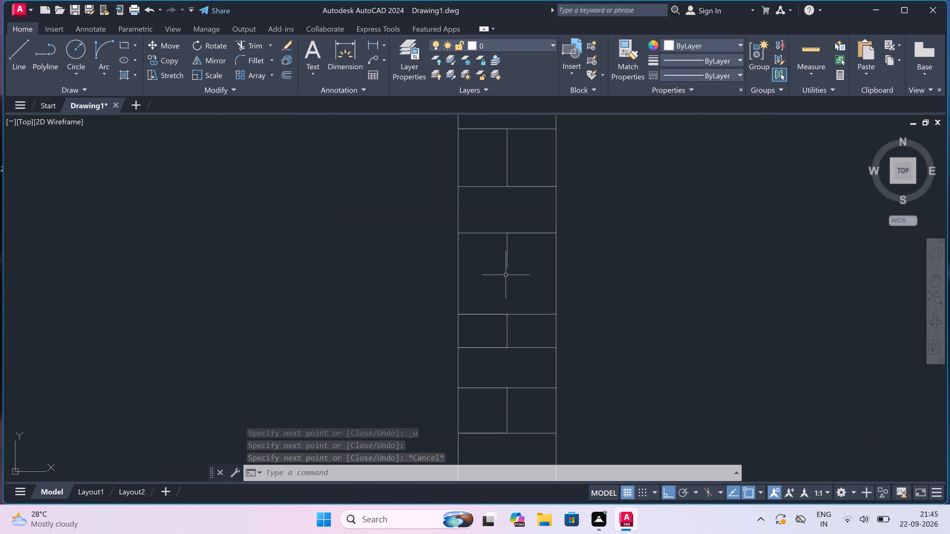
left_click(507, 271)
left_click(505, 280)
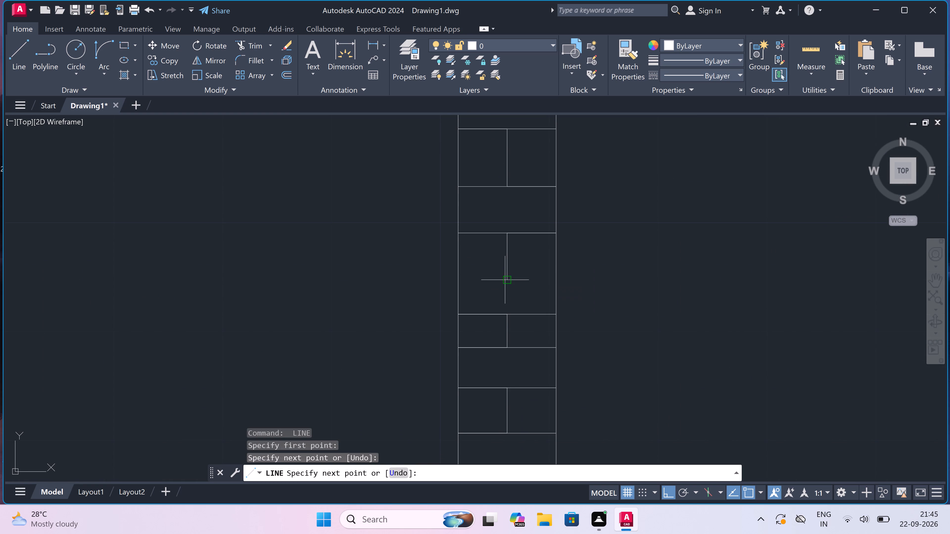
left_click_drag(459, 278, 463, 280)
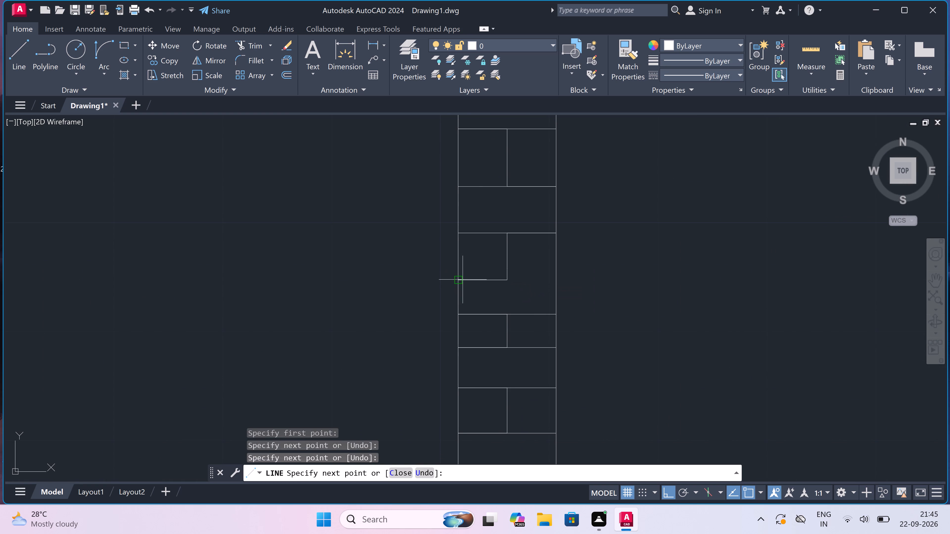
left_click(557, 281)
key("Escape")
Trim away the brick joints that run into the slab thickness at the top of the section's left outer wall.
scroll(496, 266, "down", 5)
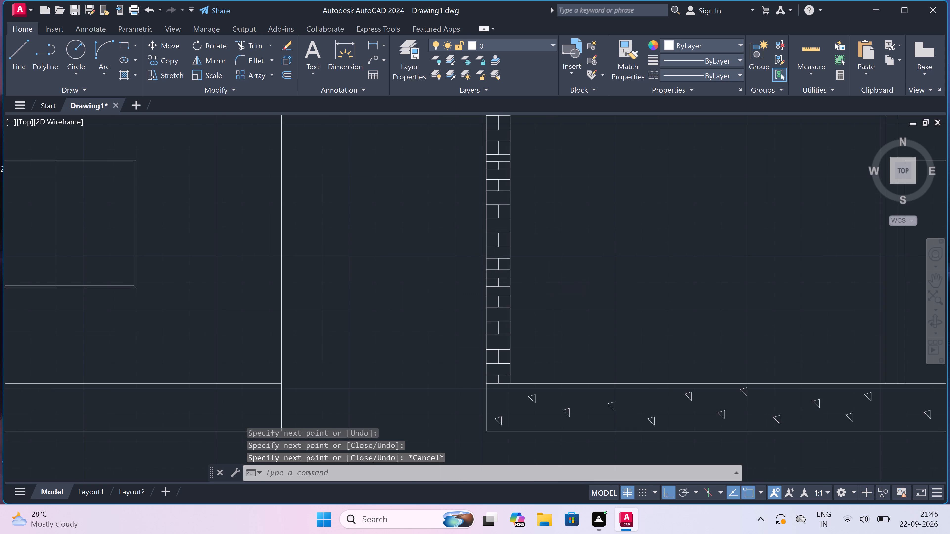
scroll(496, 266, "down", 4)
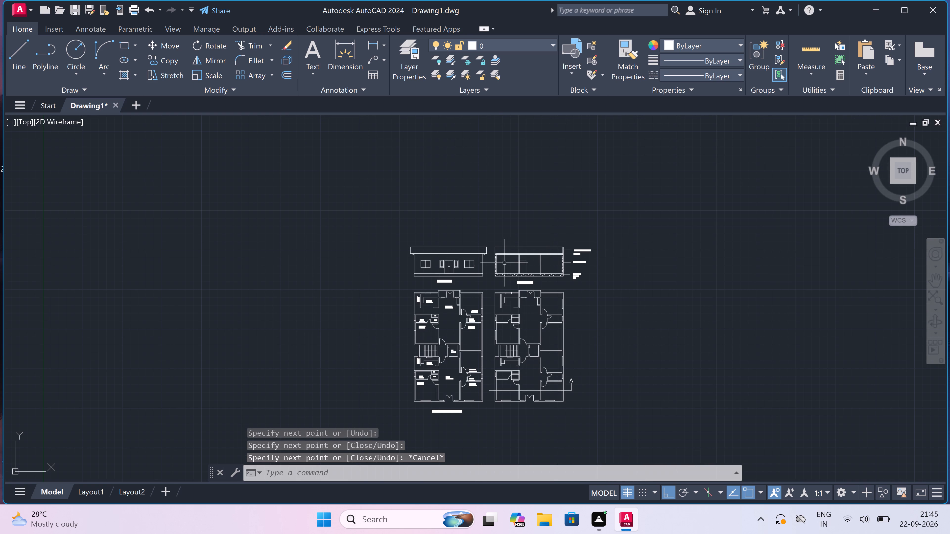
scroll(486, 254, "up", 4)
scroll(528, 247, "up", 4)
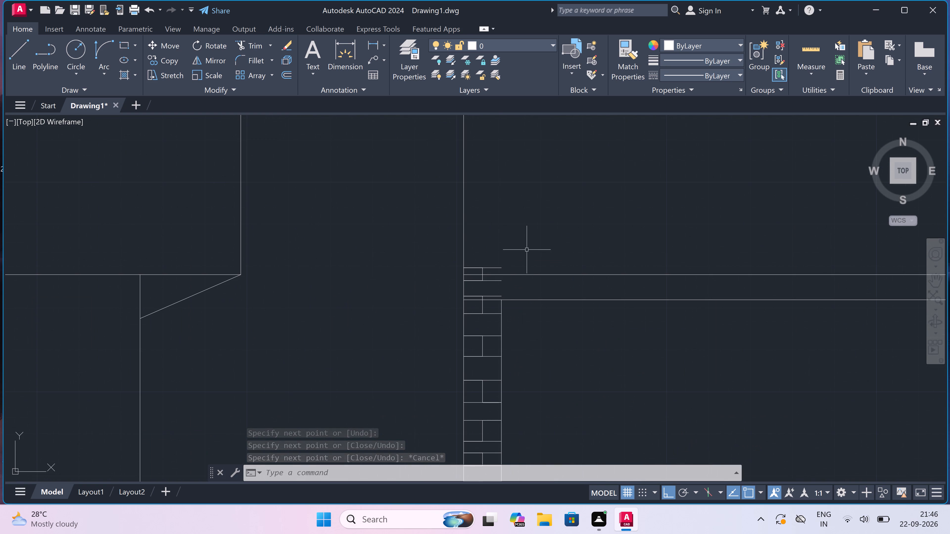
scroll(486, 287, "up", 3)
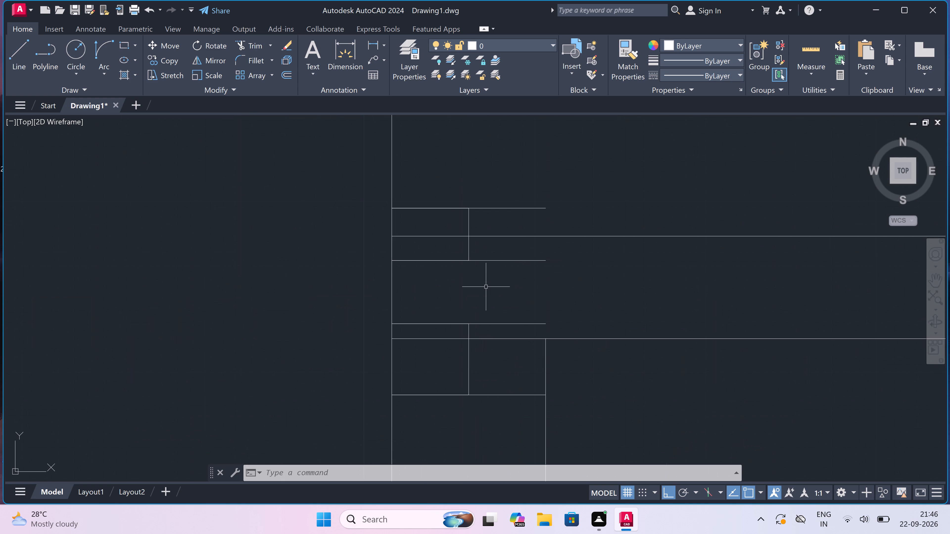
type("TR")
key("space")
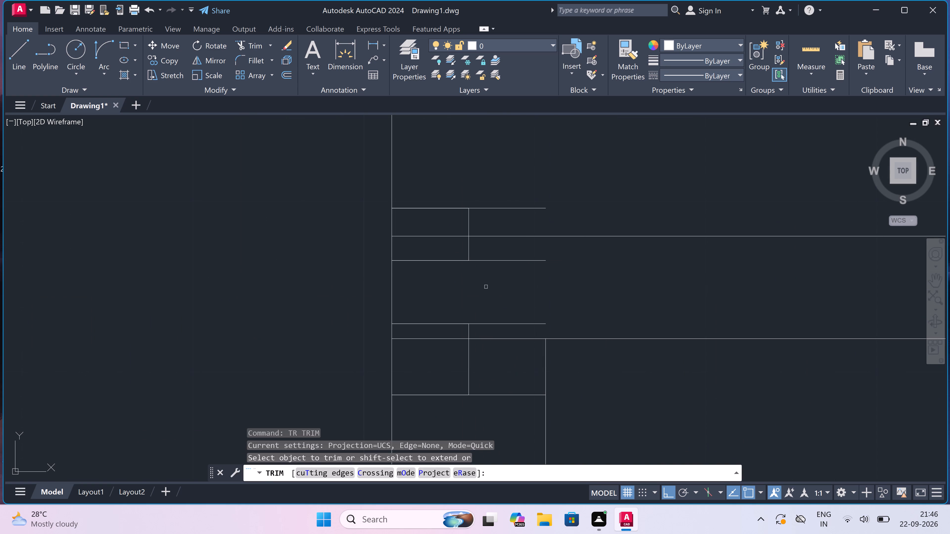
left_click(471, 334)
left_click(460, 335)
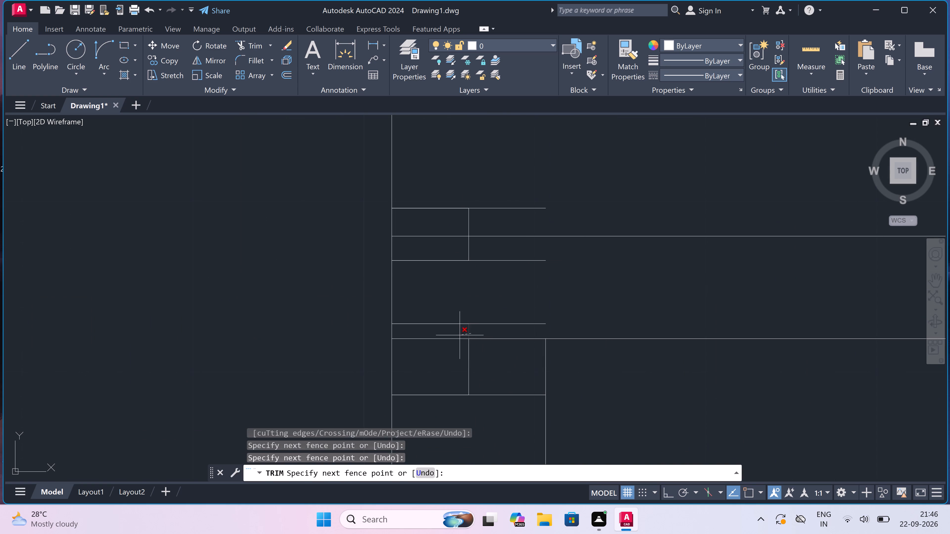
left_click_drag(459, 334, 459, 332)
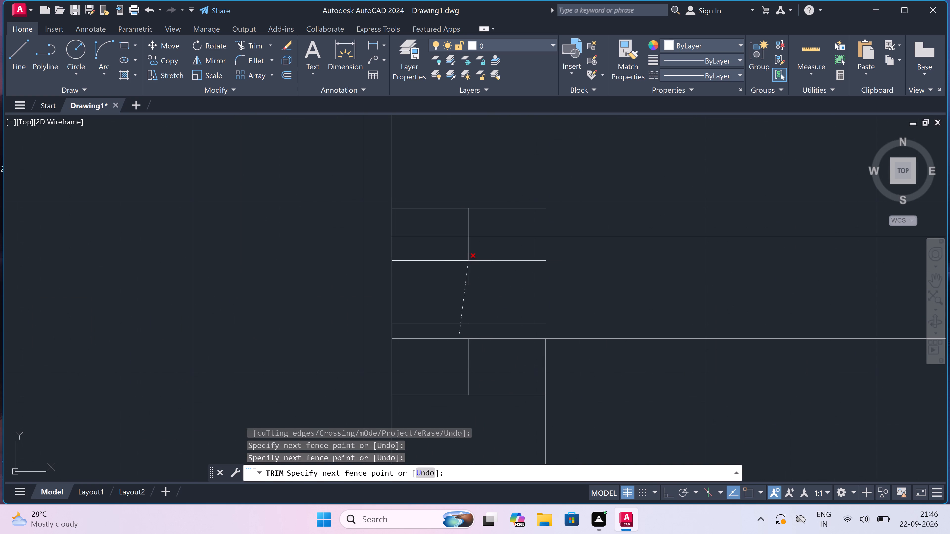
left_click(468, 261)
left_click(460, 259)
left_click(459, 279)
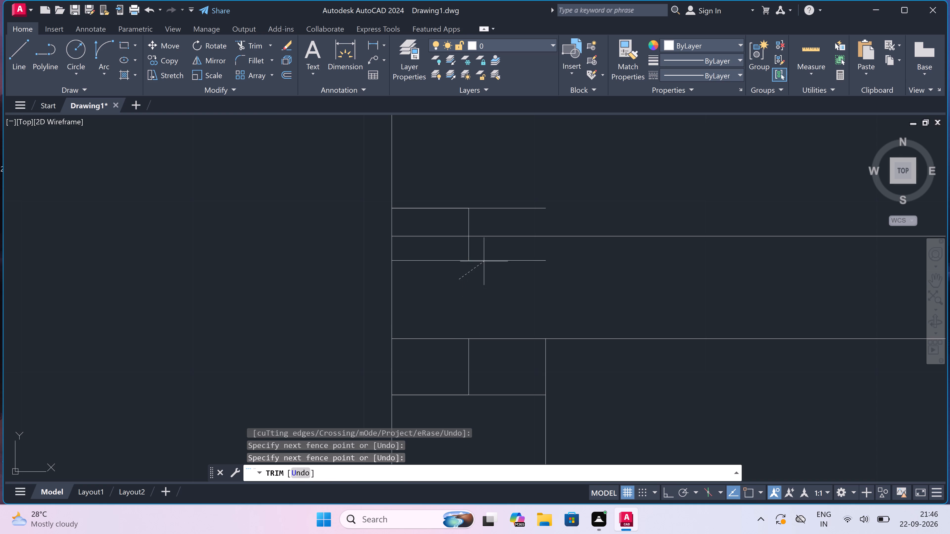
left_click(492, 250)
left_click(485, 251)
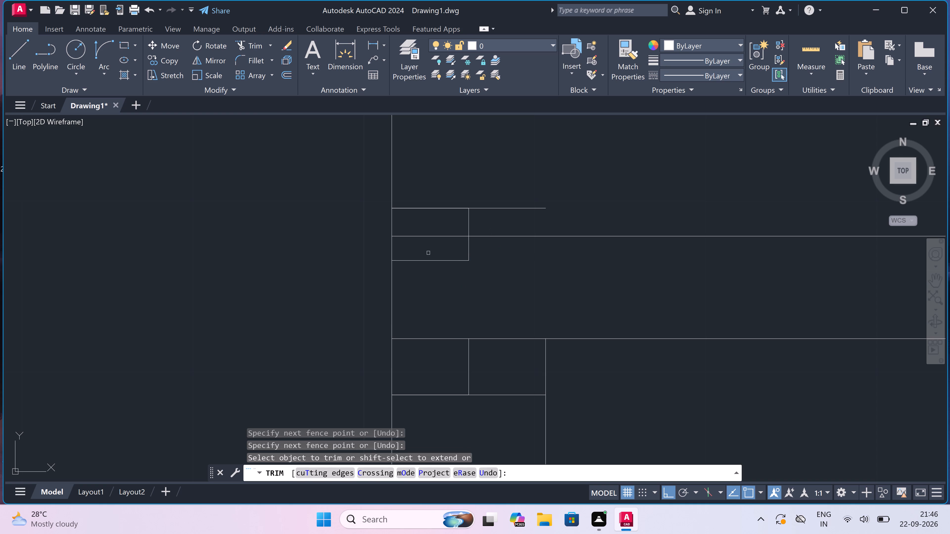
left_click(417, 255)
left_click(412, 306)
left_click_drag(435, 249, 448, 249)
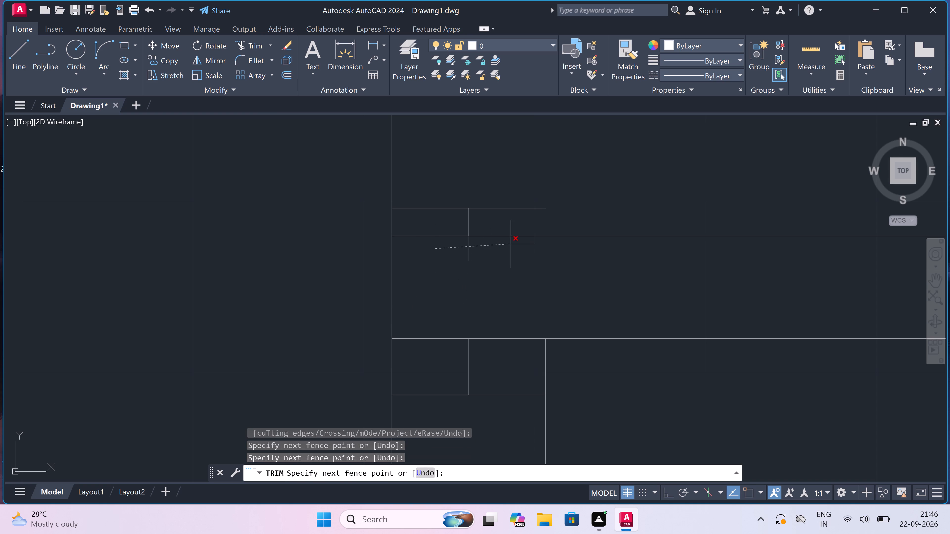
left_click(512, 244)
Trim off the leftover vertical and horizontal brick joints above the slab at the left outer wall.
left_click_drag(464, 223, 468, 222)
left_click(499, 219)
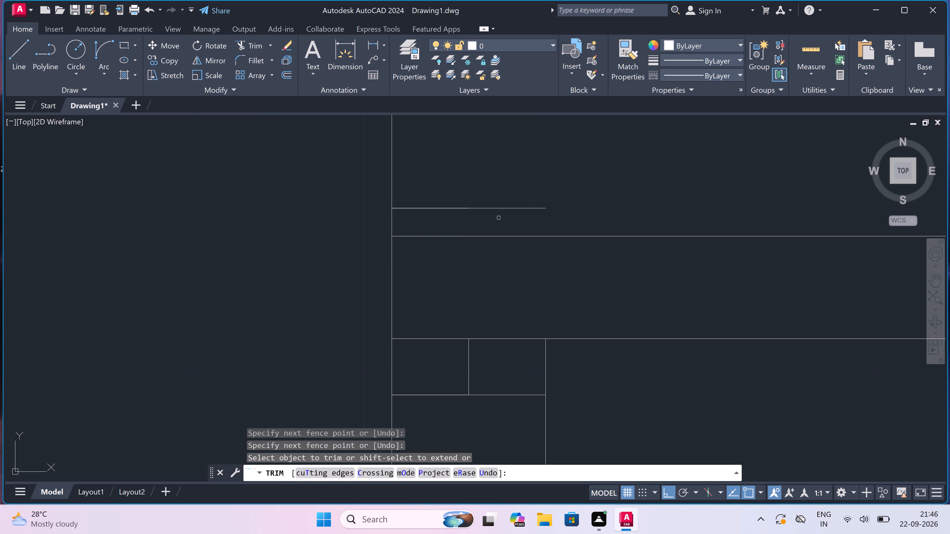
left_click(484, 209)
left_click(462, 207)
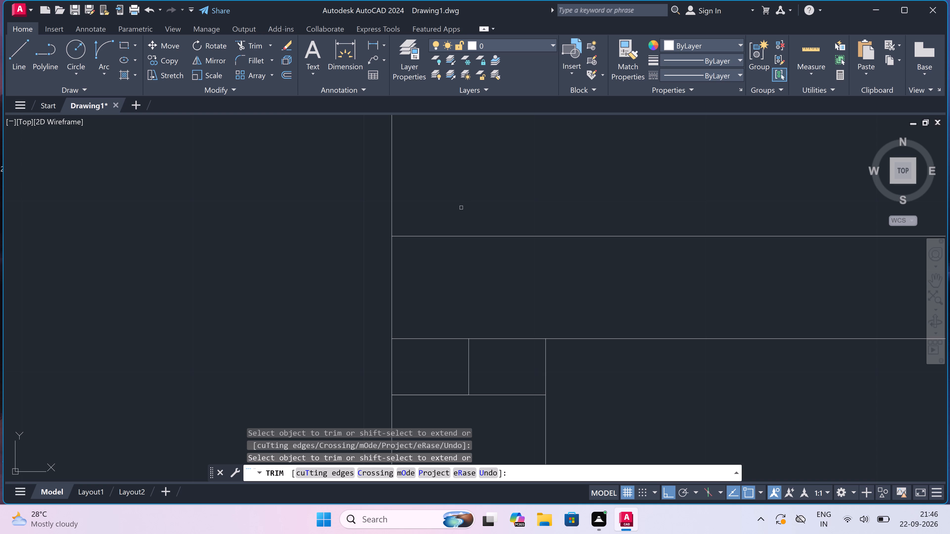
Trim away the brick joints that run into the slab thickness at the top of the section's right outer wall.
scroll(461, 208, "down", 9)
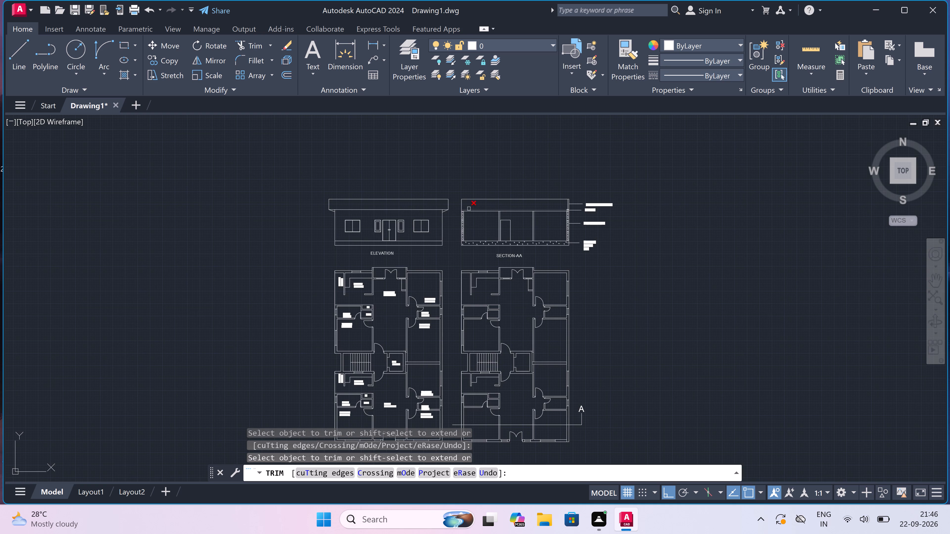
scroll(571, 214, "up", 1)
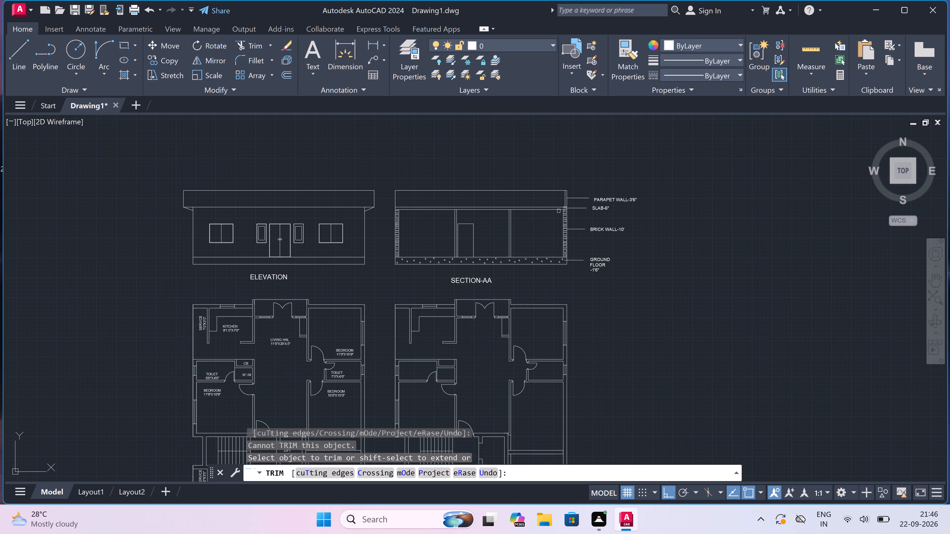
scroll(557, 210, "up", 4)
scroll(610, 188, "up", 4)
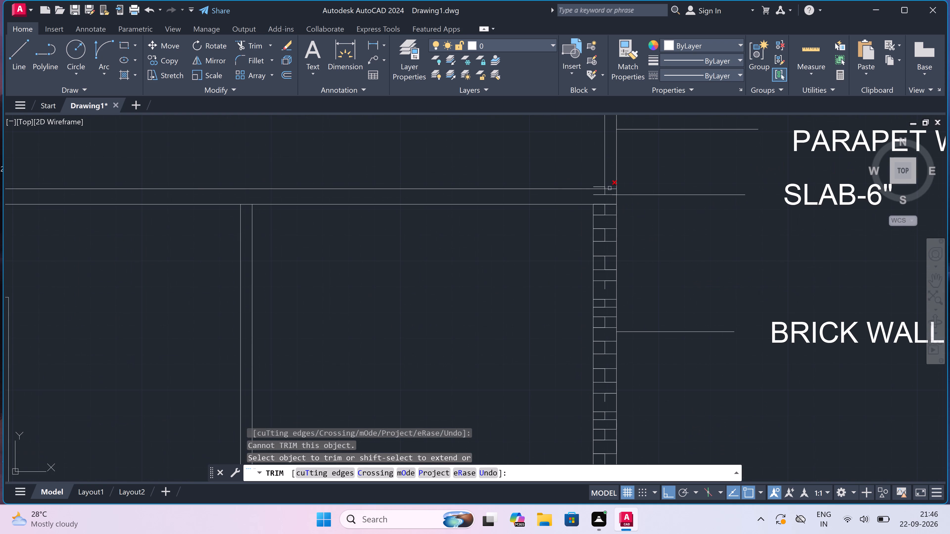
left_click(605, 178)
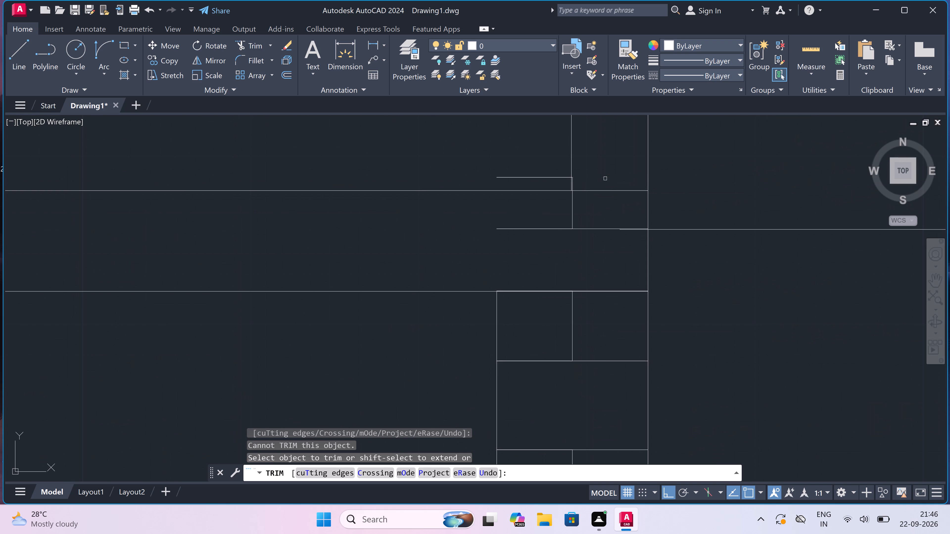
scroll(561, 180, "up", 3)
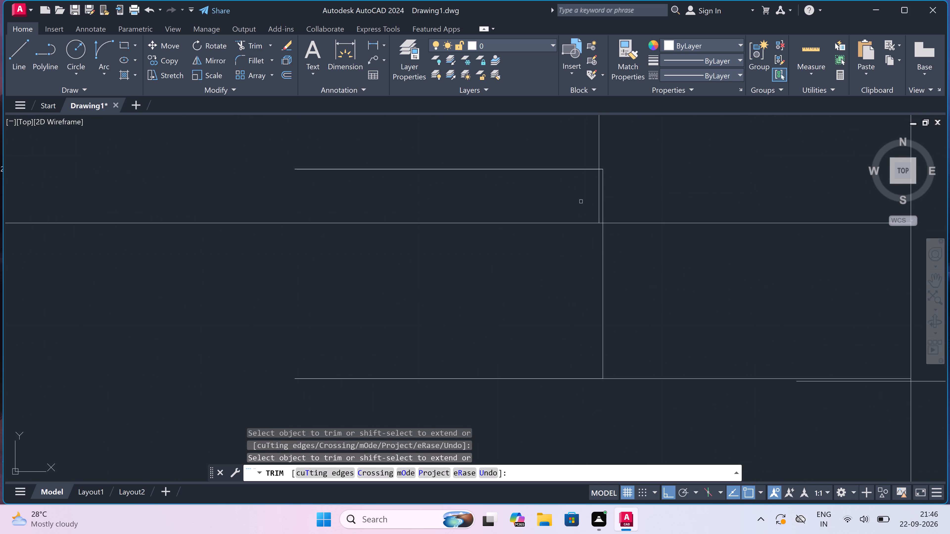
left_click_drag(621, 257, 614, 259)
left_click(494, 280)
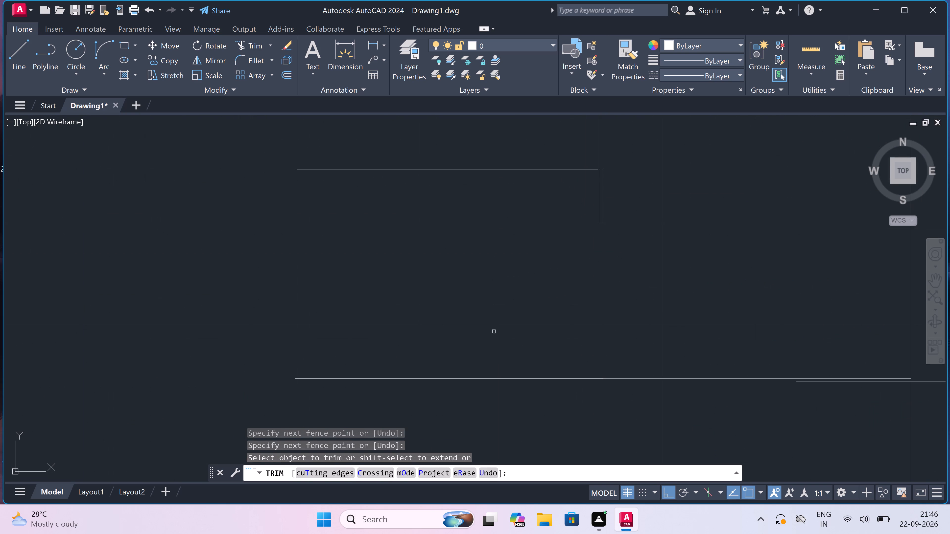
left_click_drag(504, 387, 504, 370)
left_click(505, 309)
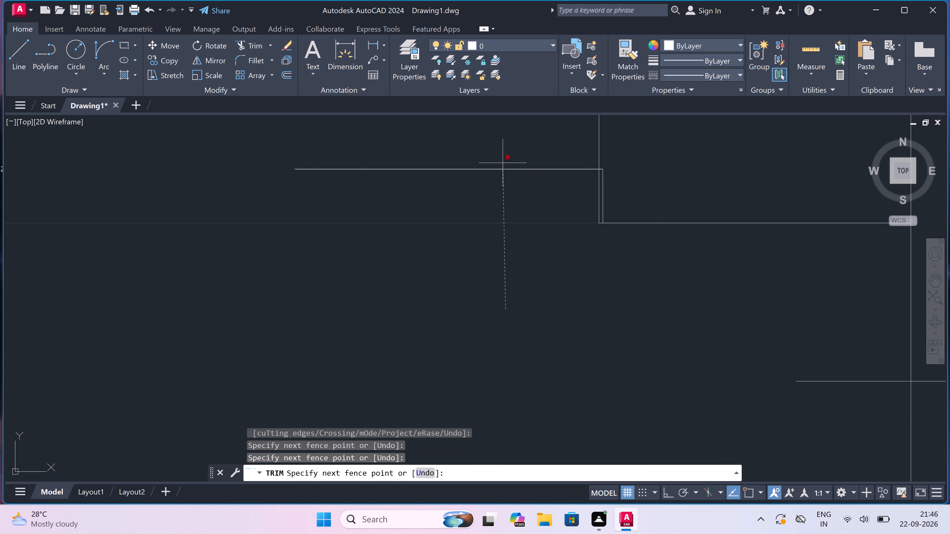
Trim off the leftover horizontal and vertical brick joint pieces above the slab at the right outer wall.
left_click(501, 309)
left_click(509, 167)
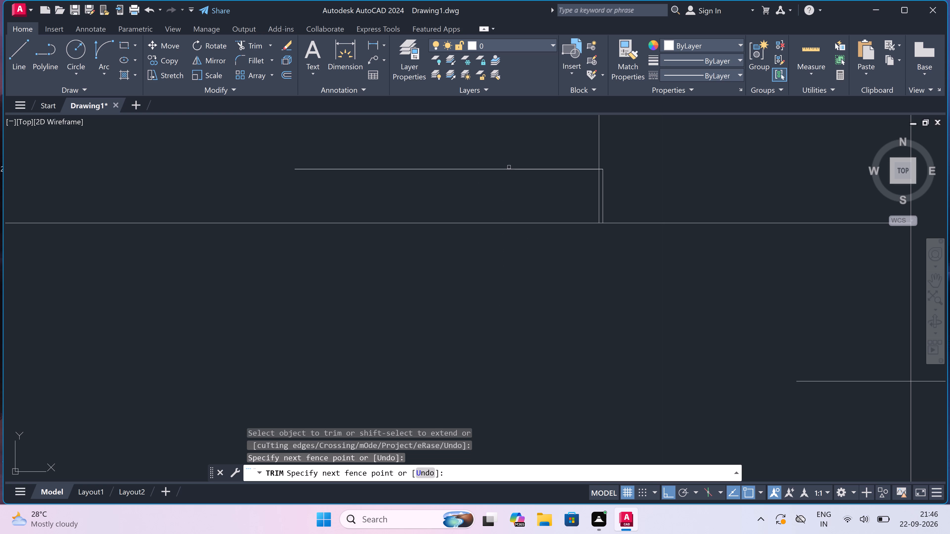
double_click(509, 181)
scroll(600, 205, "up", 2)
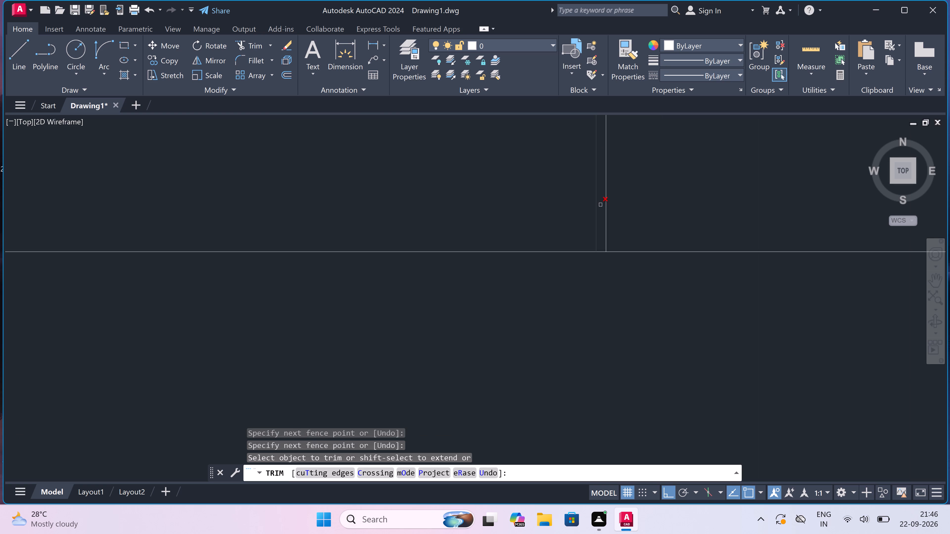
left_click_drag(602, 155, 606, 157)
left_click(622, 169)
scroll(532, 285, "down", 5)
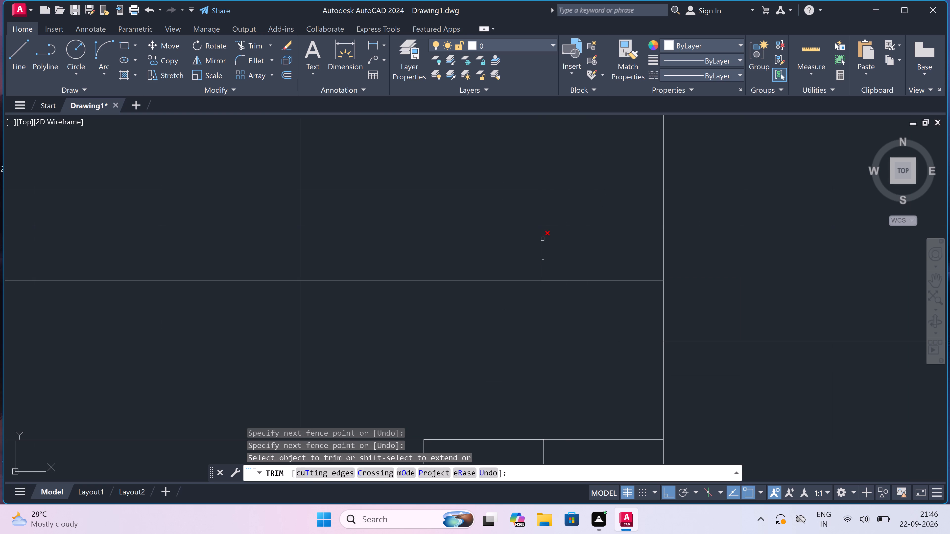
scroll(541, 257, "up", 5)
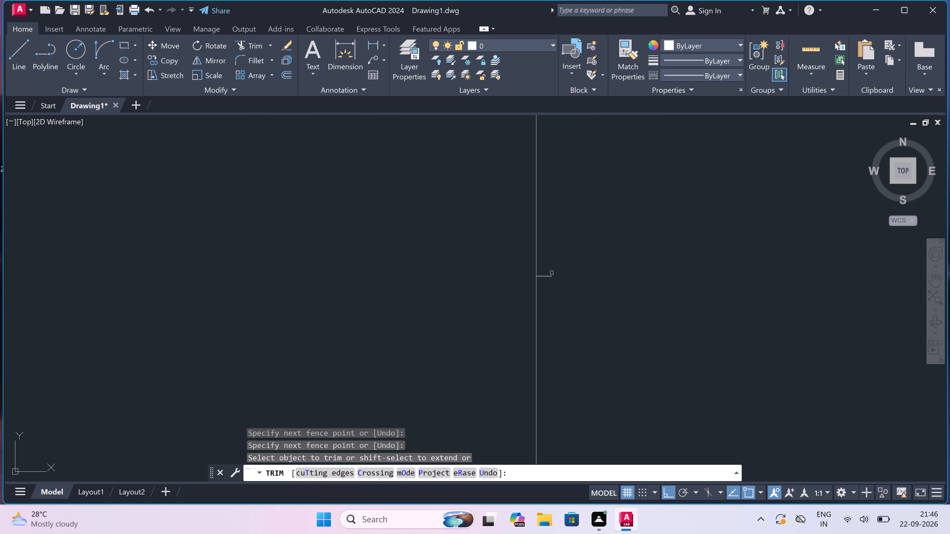
scroll(537, 286, "up", 4)
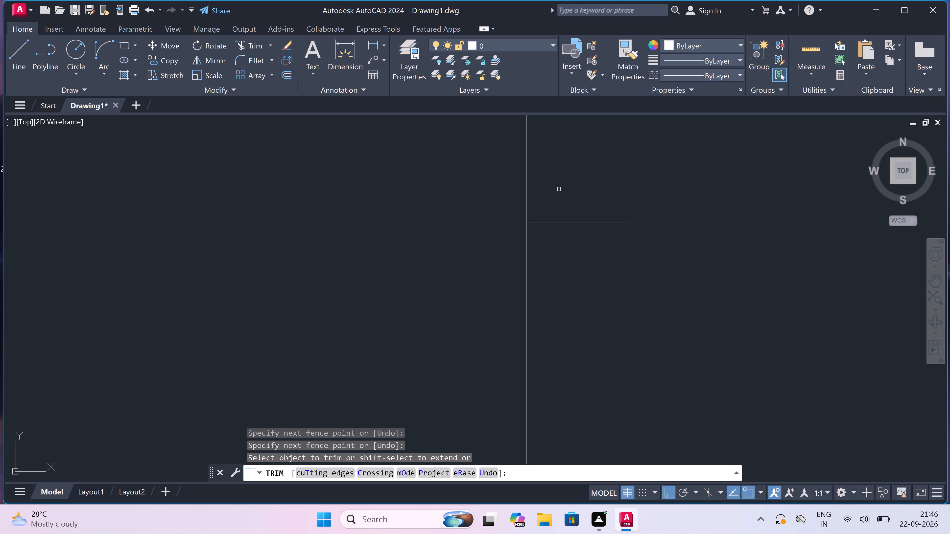
left_click_drag(560, 189, 560, 195)
left_click(561, 284)
left_click(563, 223)
left_click(563, 222)
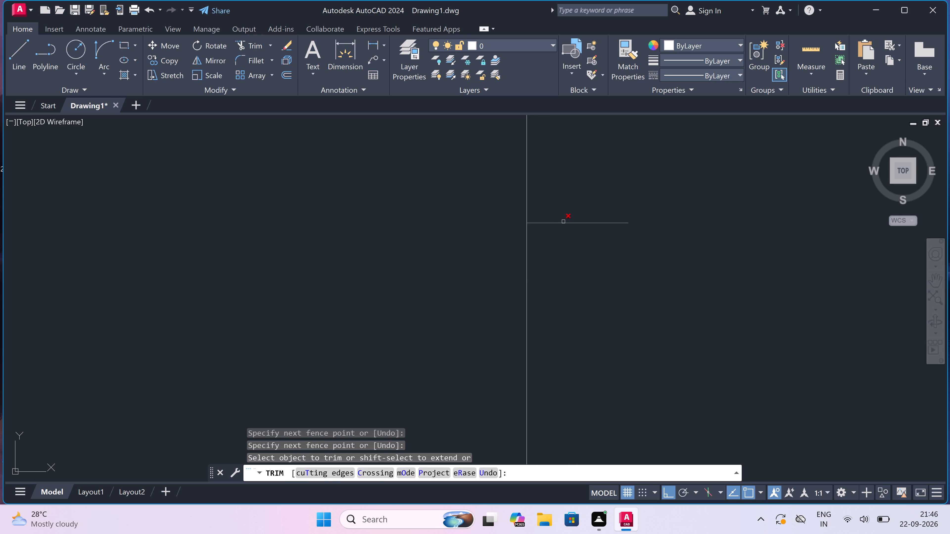
left_click(561, 234)
left_click(560, 218)
scroll(560, 219, "down", 5)
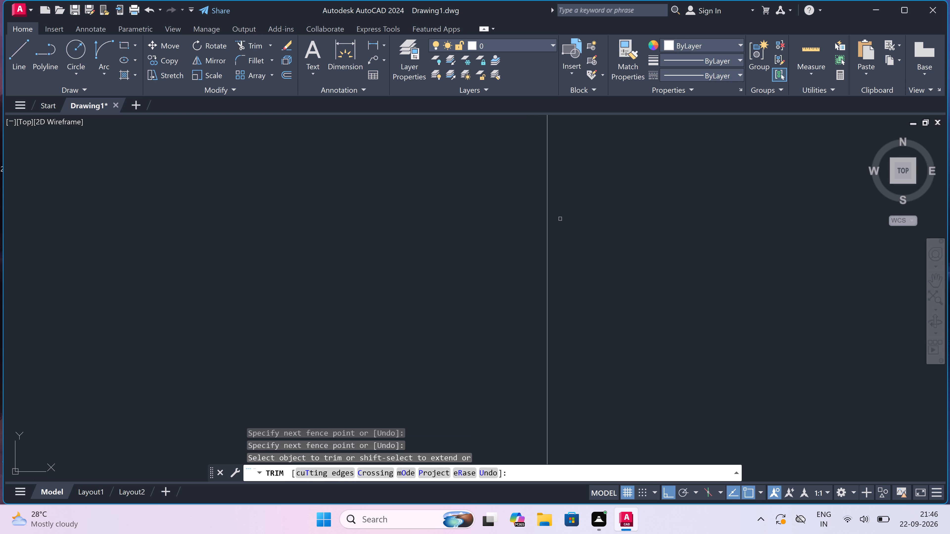
scroll(561, 219, "down", 12)
scroll(531, 272, "down", 5)
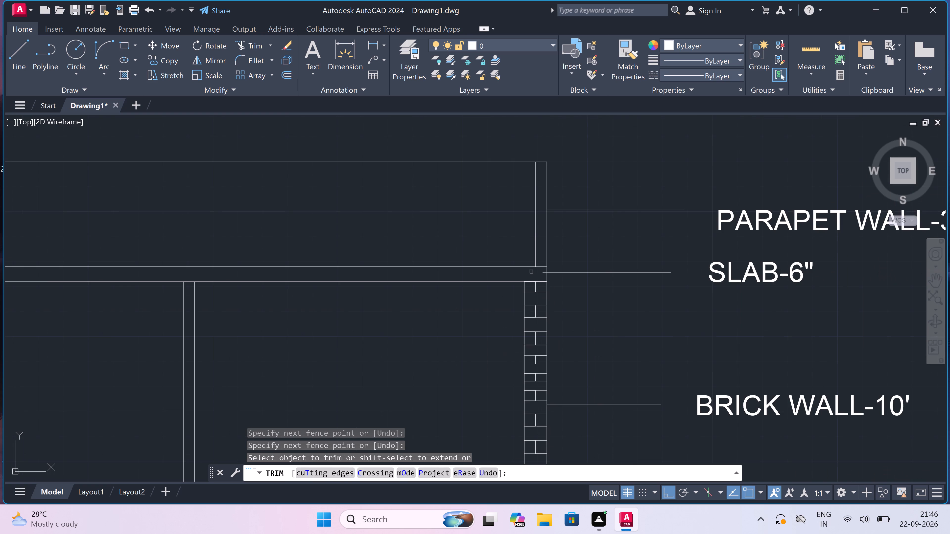
scroll(529, 278, "down", 3)
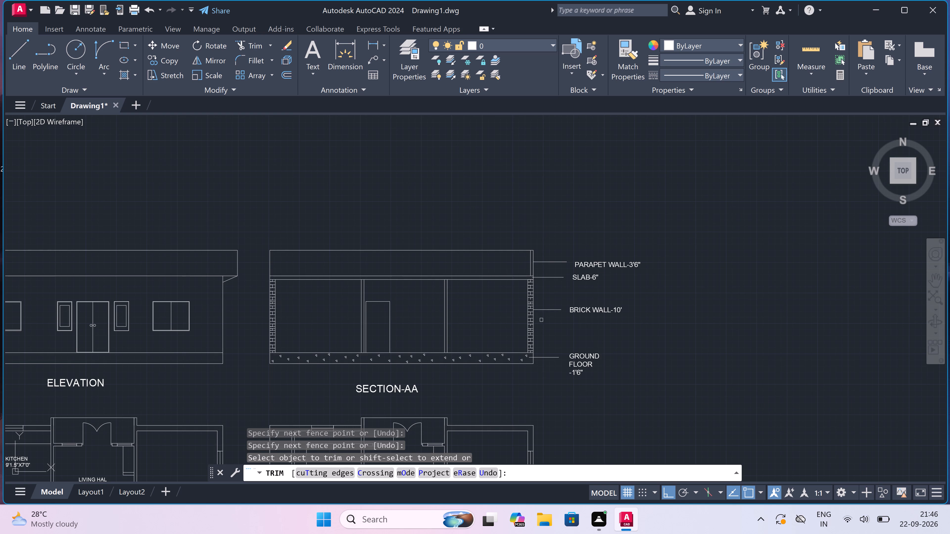
key("Escape")
Draw the missing horizontal joint at the right outer wall's lower open brick course, from the vertical joint's lower end to both wall faces.
scroll(523, 338, "up", 3)
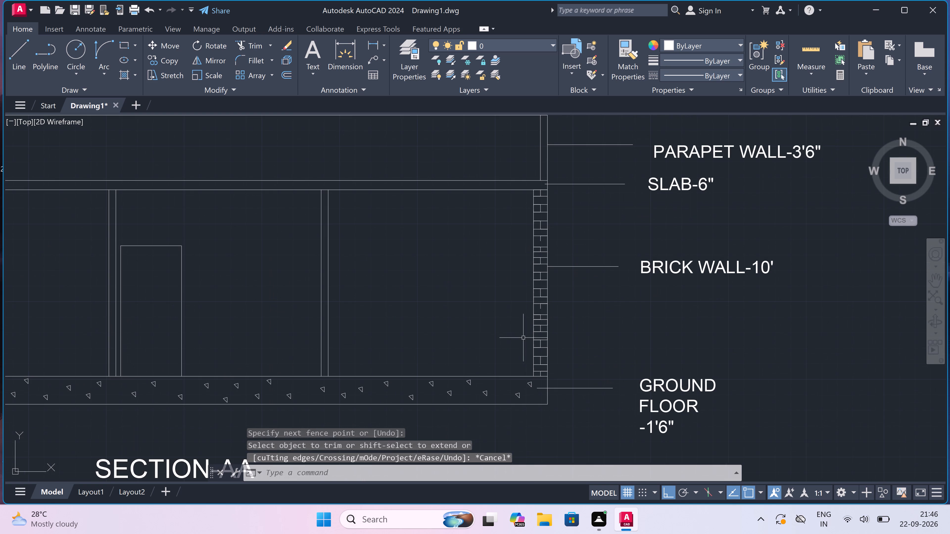
scroll(562, 289, "up", 3)
scroll(523, 340, "down", 1)
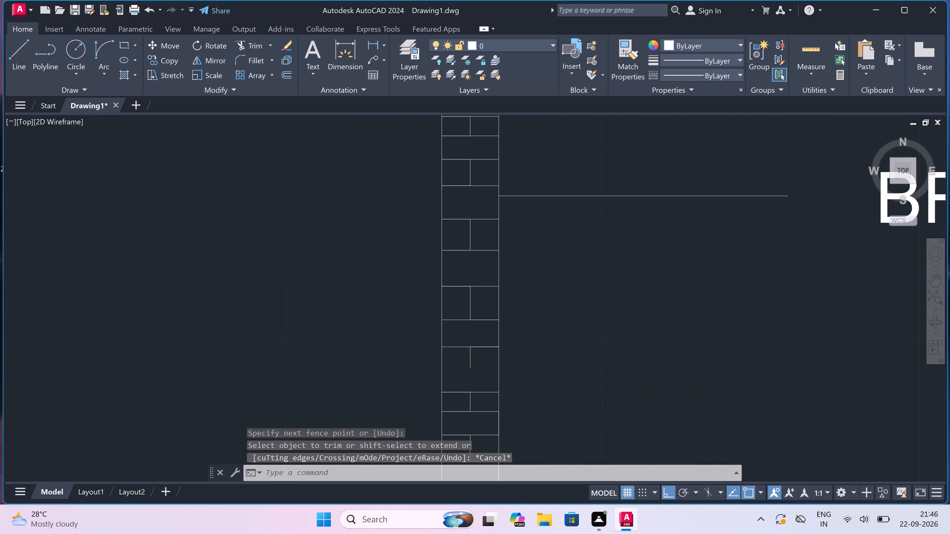
scroll(486, 372, "up", 3)
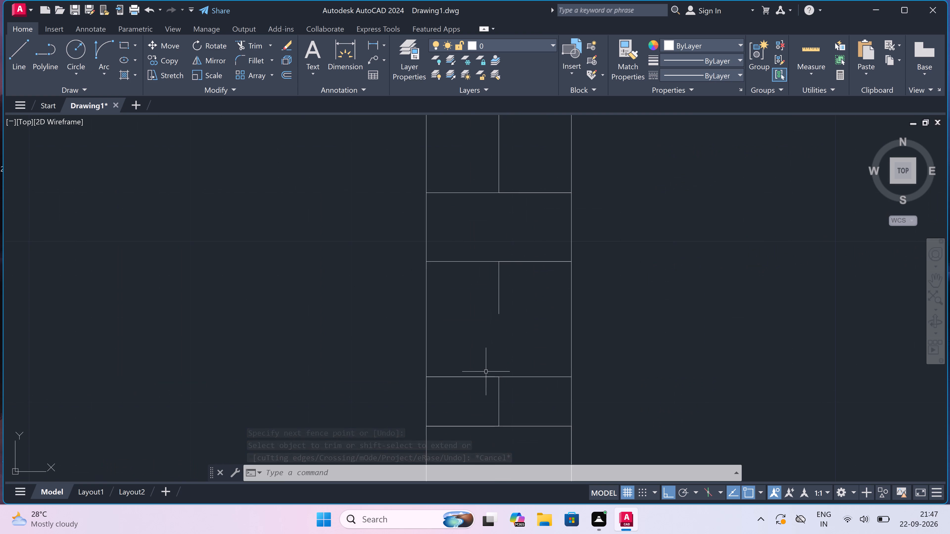
type("L")
key("space")
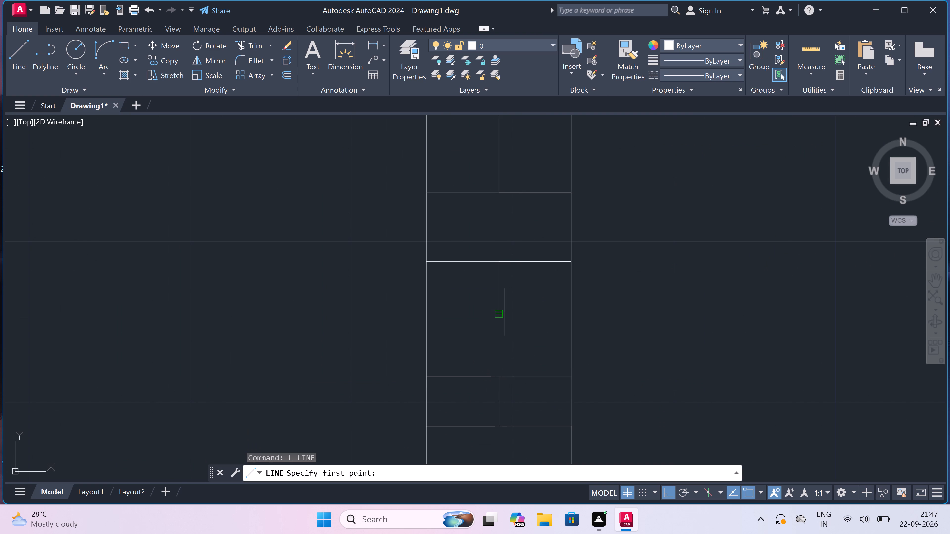
left_click(504, 312)
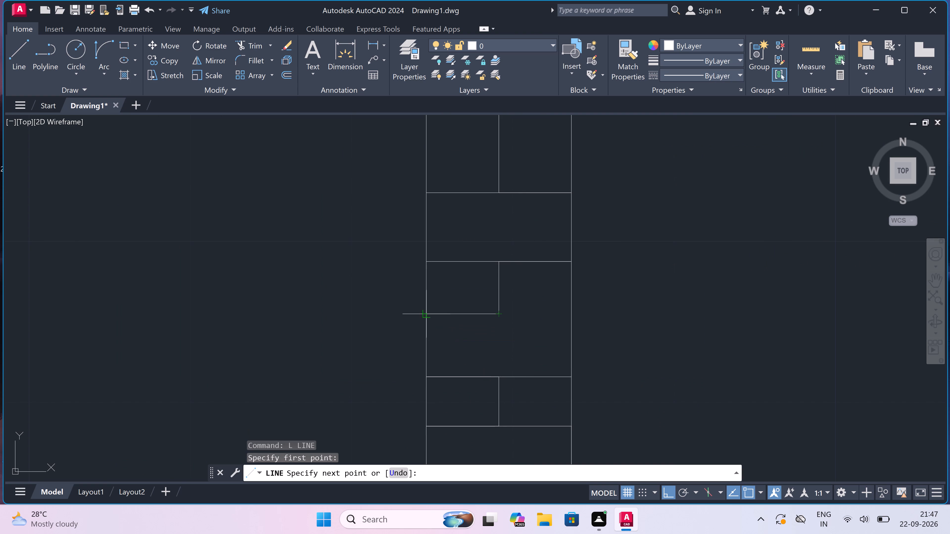
left_click(428, 315)
left_click(569, 318)
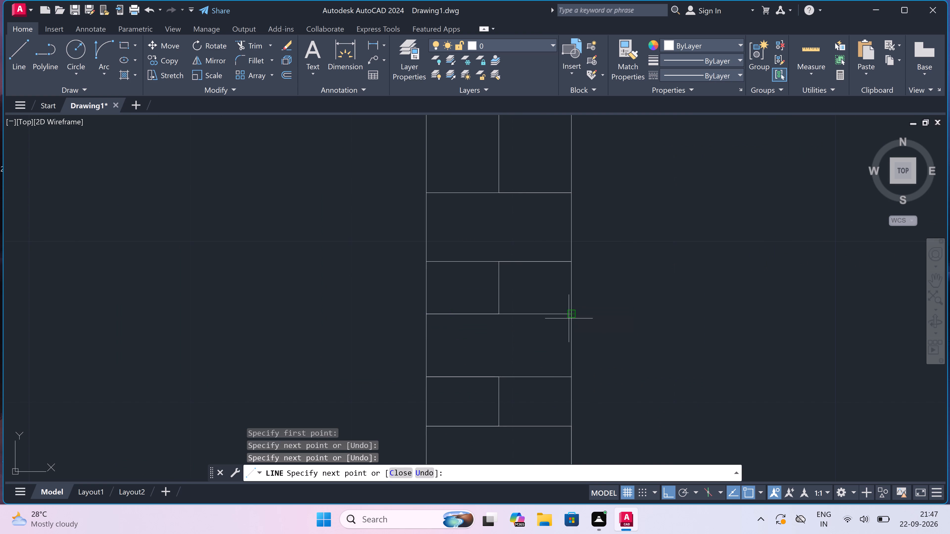
key("Escape")
Draw the same missing joint at the right outer wall's upper open brick course, from the vertical joint's lower end to both wall faces.
scroll(542, 262, "down", 5)
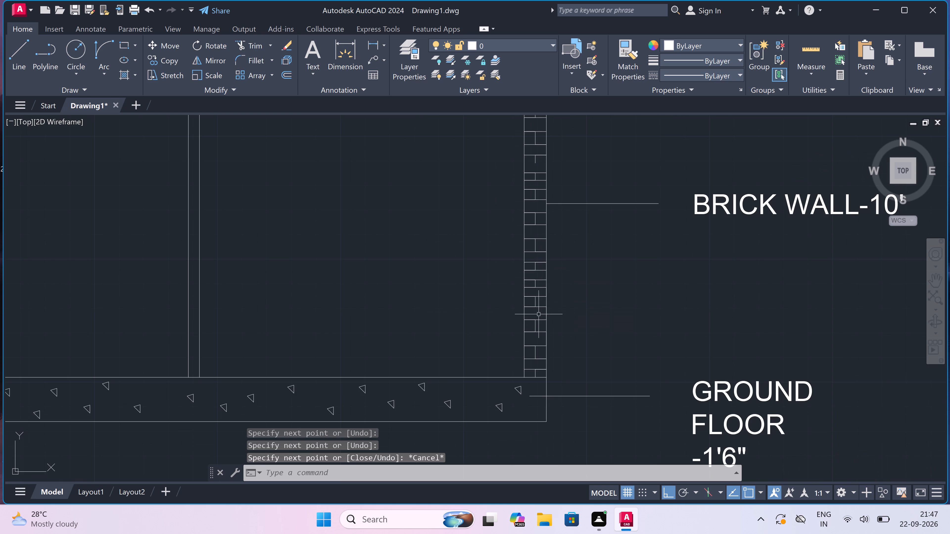
scroll(535, 323, "down", 2)
scroll(538, 244, "up", 4)
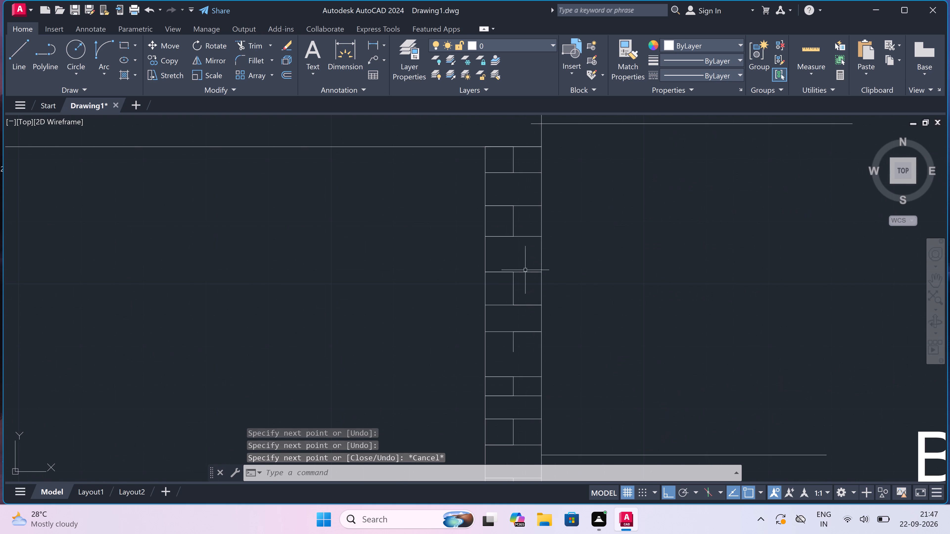
key("space")
scroll(515, 352, "up", 3)
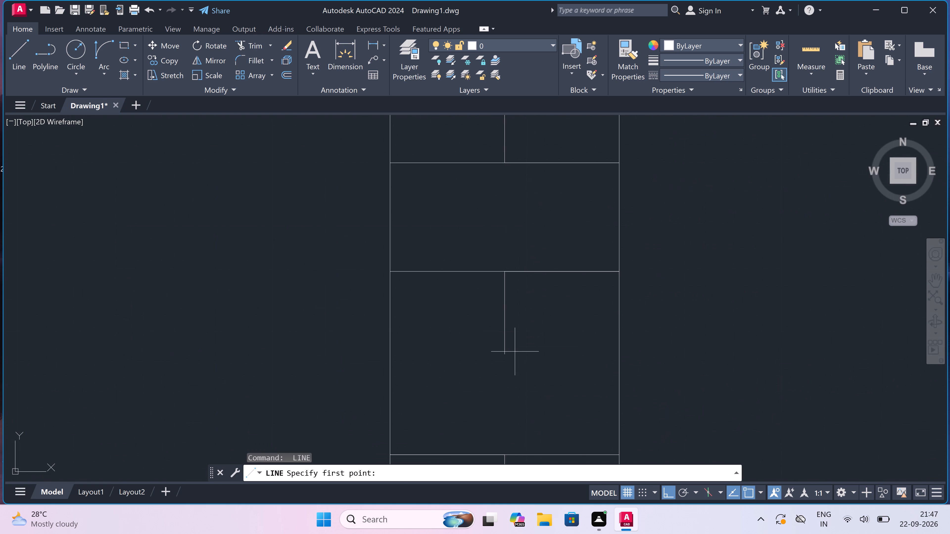
left_click_drag(503, 354, 501, 354)
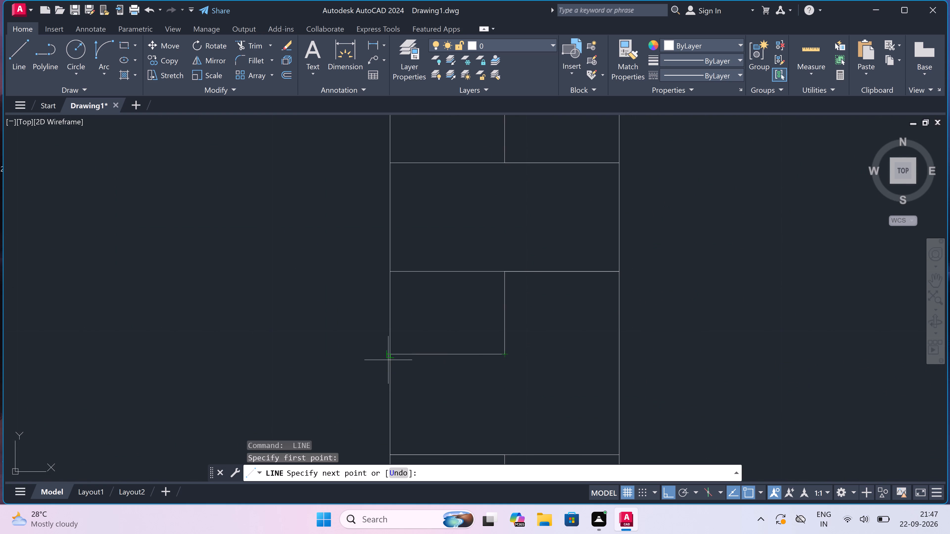
left_click_drag(387, 357, 390, 355)
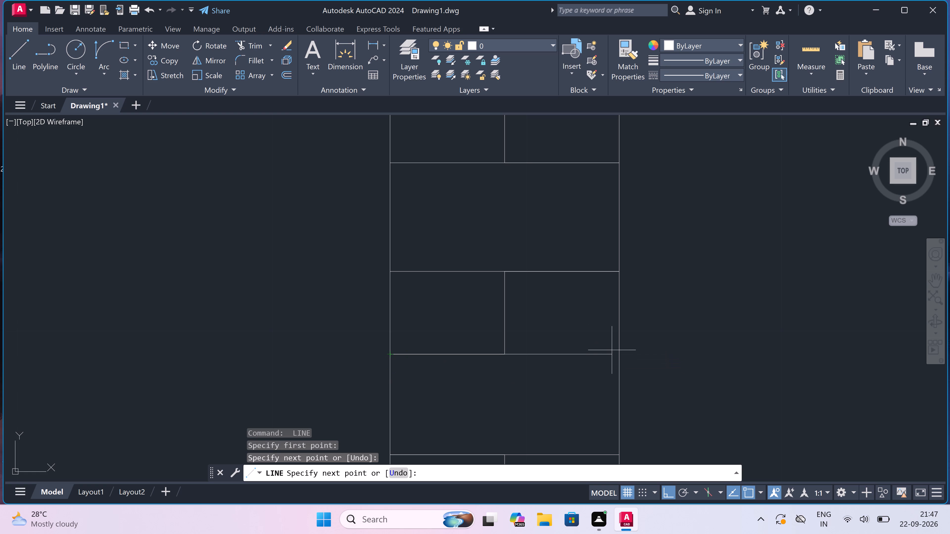
left_click(621, 355)
key("Escape")
Draw a rectangular frame around the whole sheet, enclosing the elevation, section, labels and both plans with a margin.
scroll(541, 288, "down", 3)
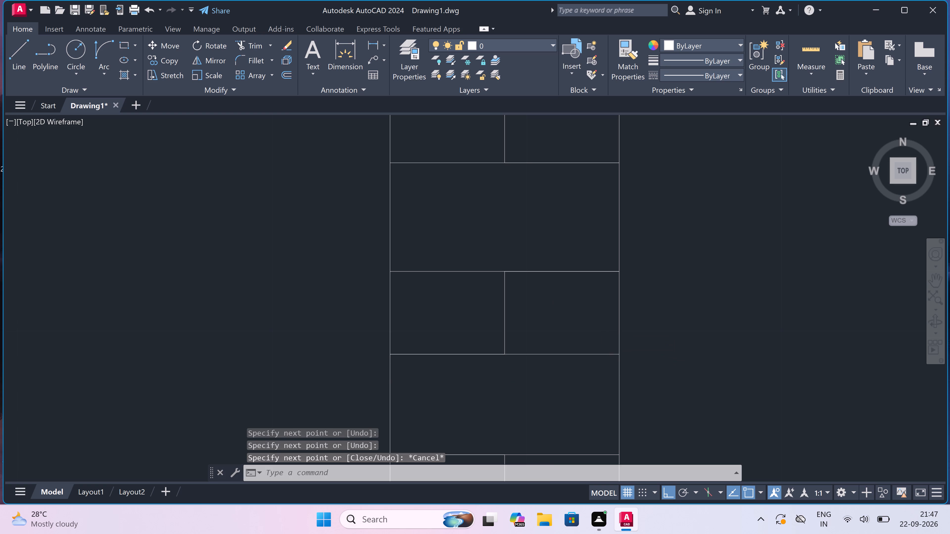
scroll(532, 283, "down", 5)
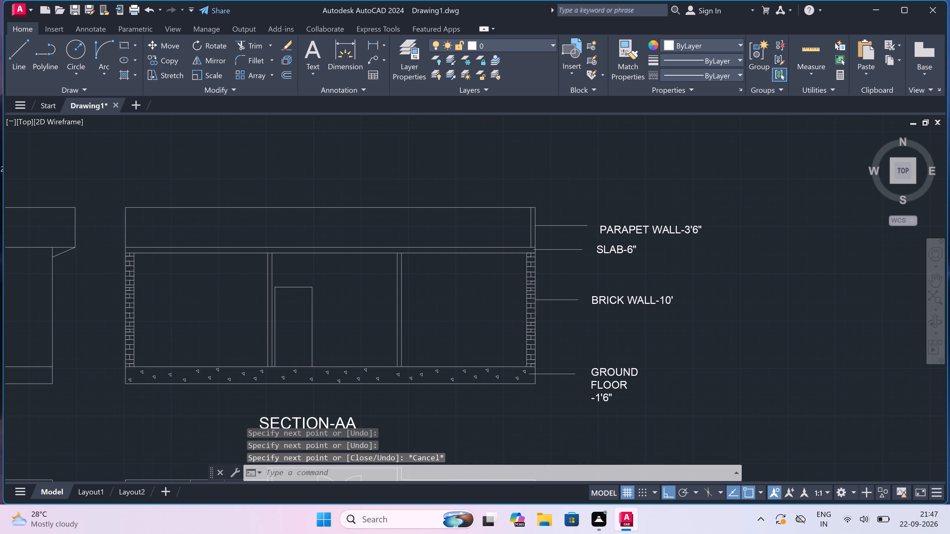
scroll(530, 279, "down", 1)
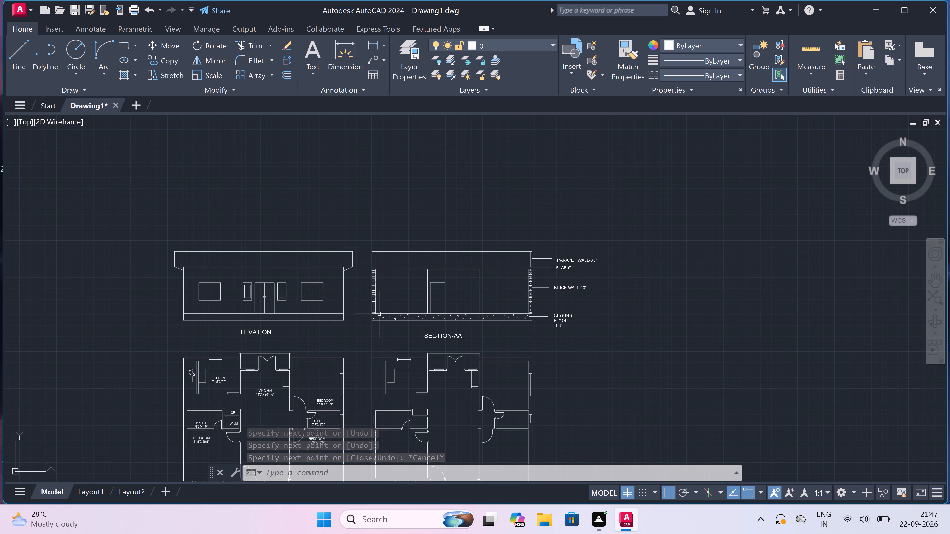
scroll(430, 243, "down", 2)
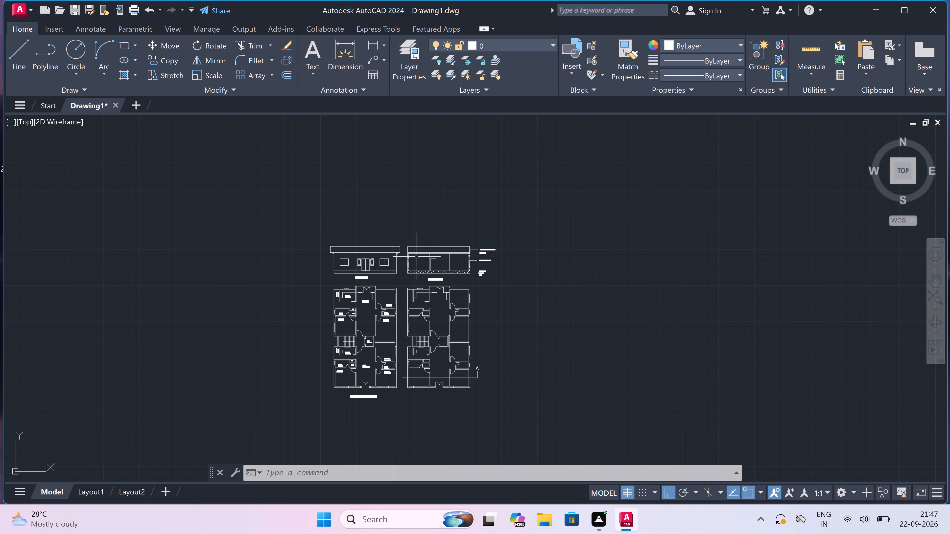
scroll(378, 229, "up", 2)
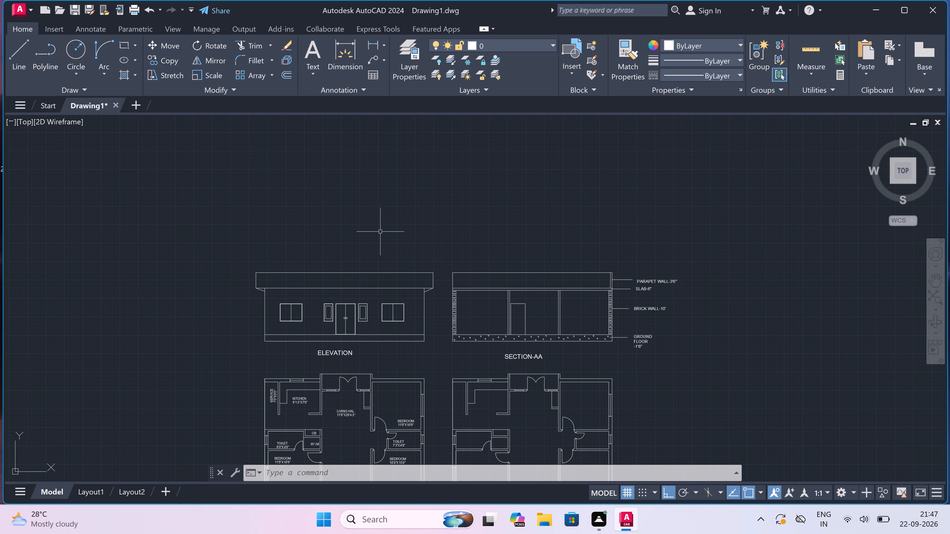
scroll(381, 232, "down", 2)
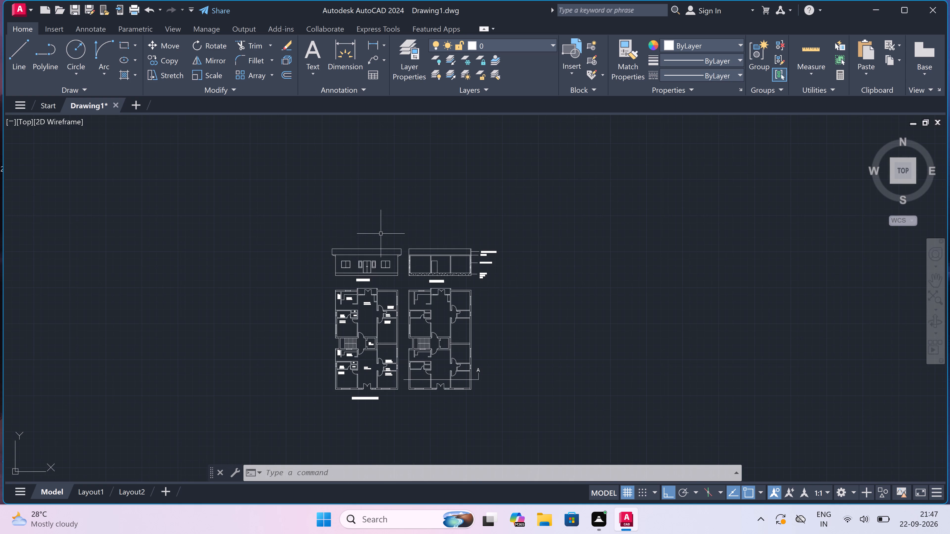
type("REC")
key("space")
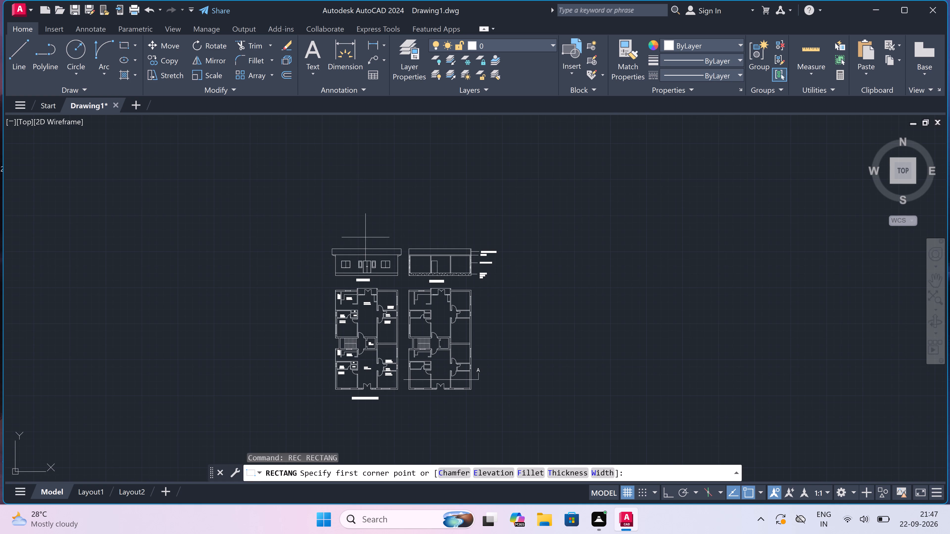
left_click(322, 237)
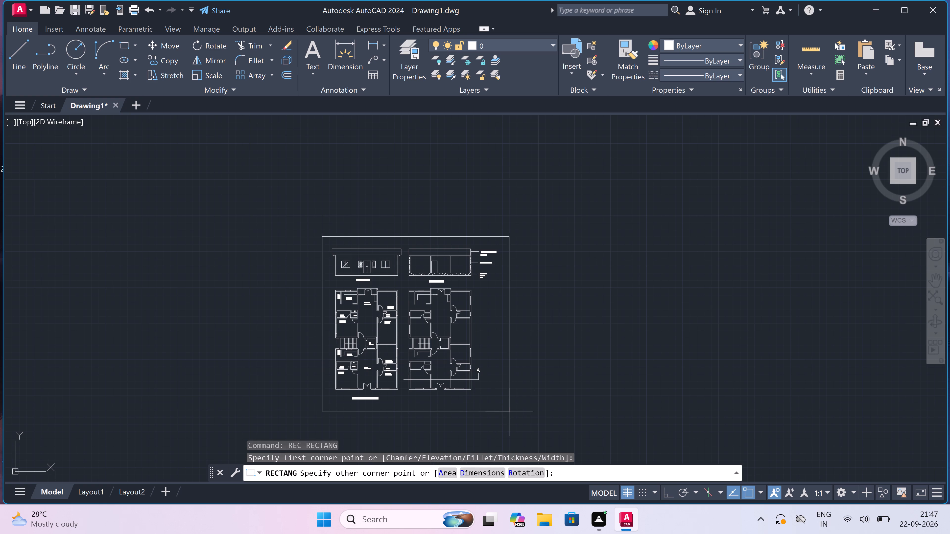
left_click(509, 412)
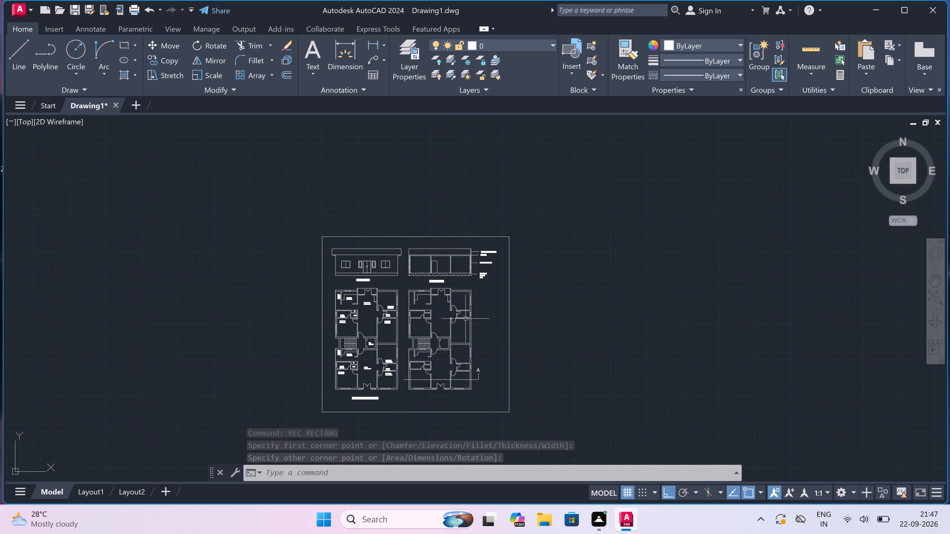
scroll(457, 281, "down", 3)
scroll(439, 277, "up", 4)
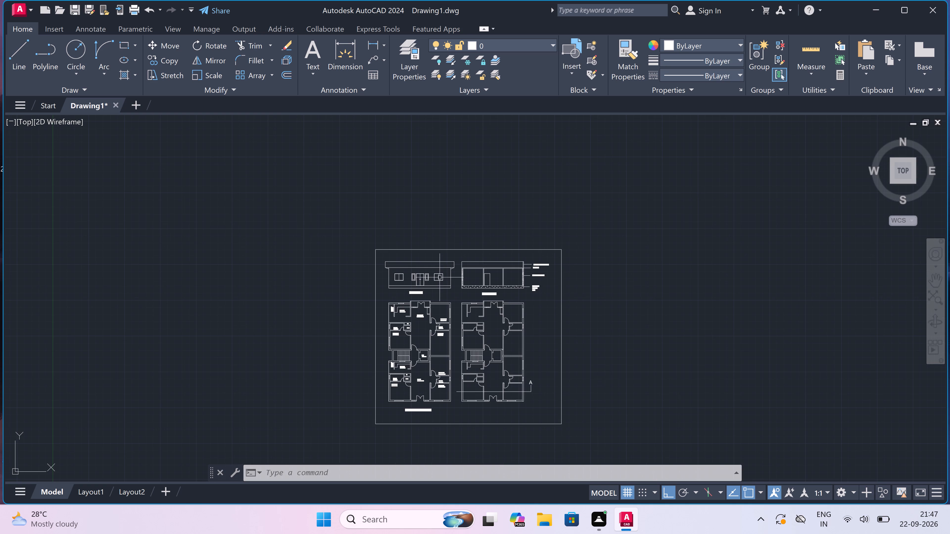
scroll(500, 275, "up", 2)
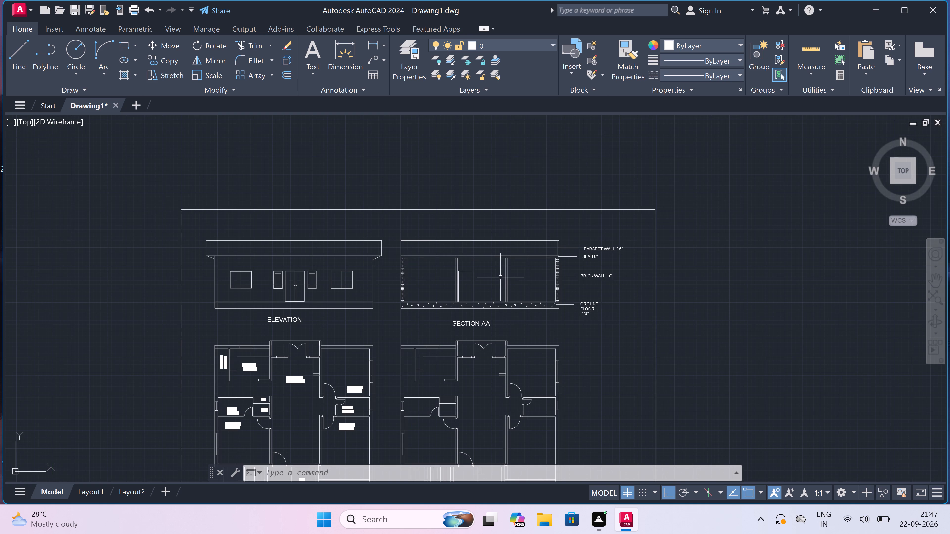
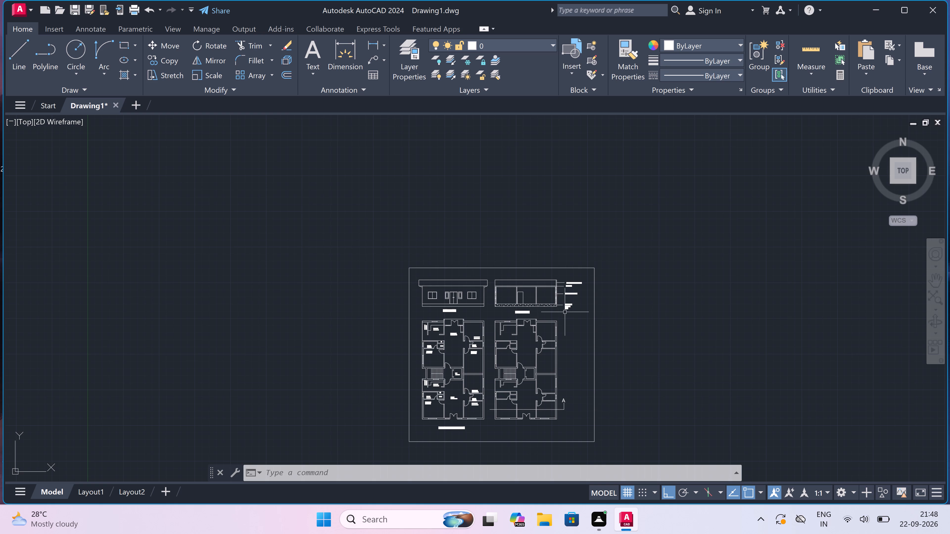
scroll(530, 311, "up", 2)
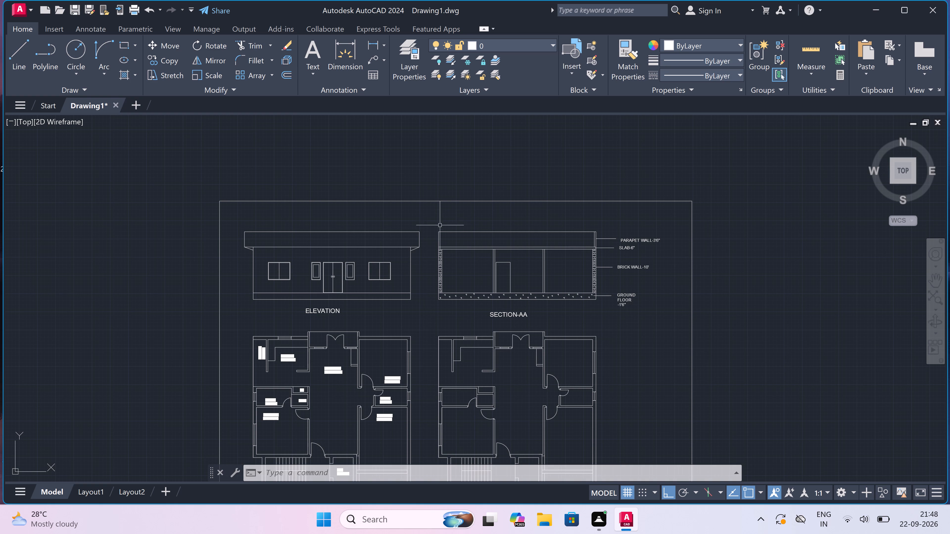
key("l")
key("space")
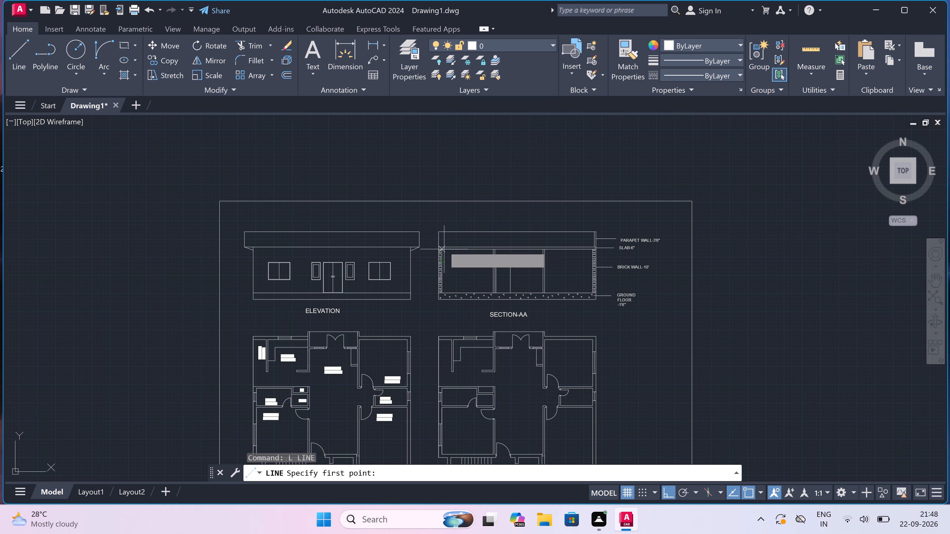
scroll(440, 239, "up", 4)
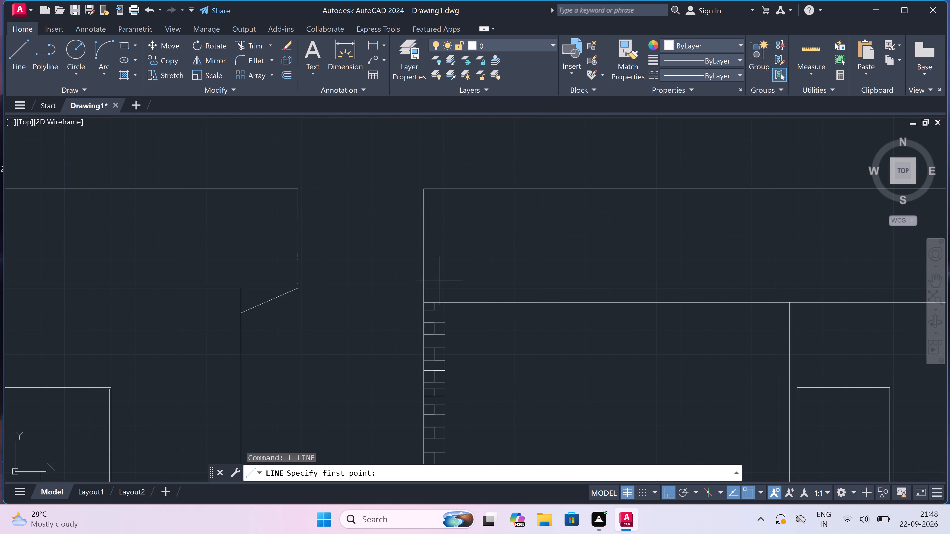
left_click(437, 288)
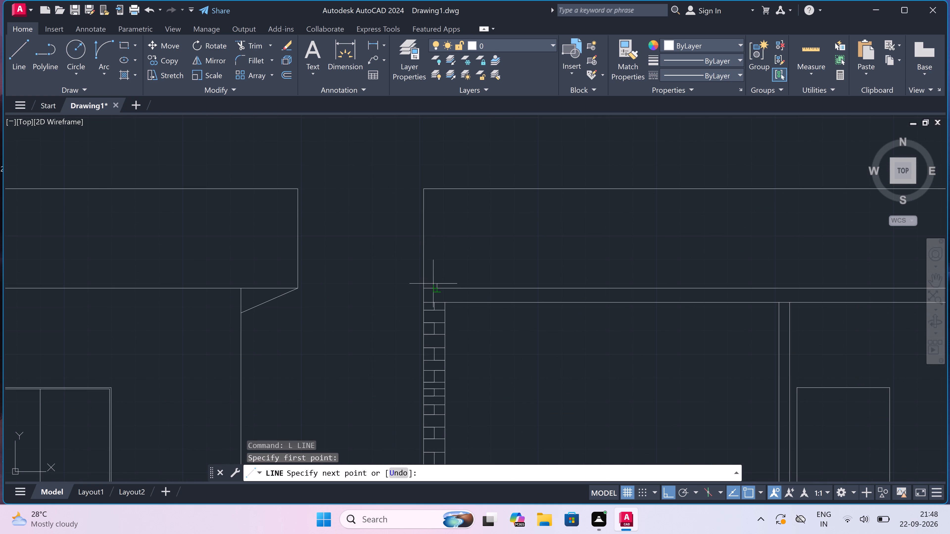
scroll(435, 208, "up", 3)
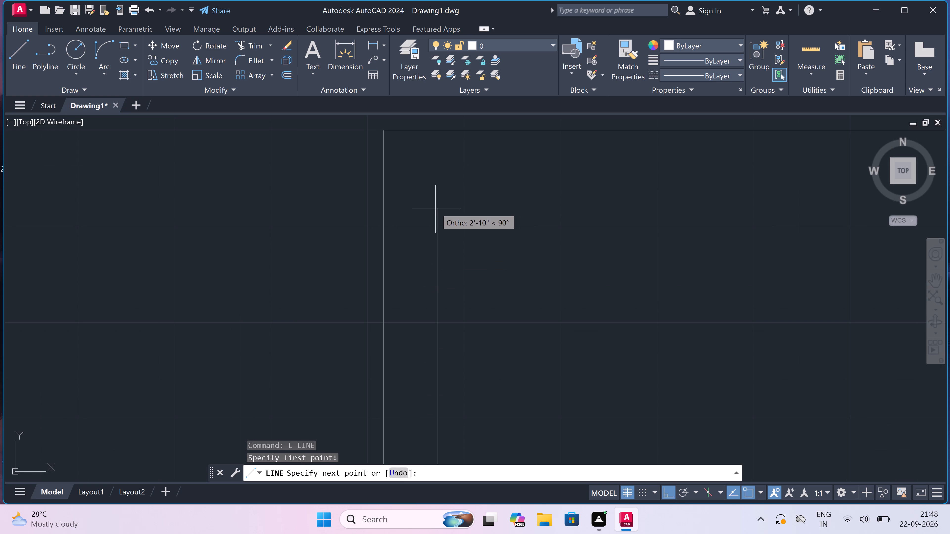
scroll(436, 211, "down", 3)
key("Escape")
Draw the parapet's vertical inner face line above the section's left outer wall, from the slab top to the parapet's top edge.
key("space")
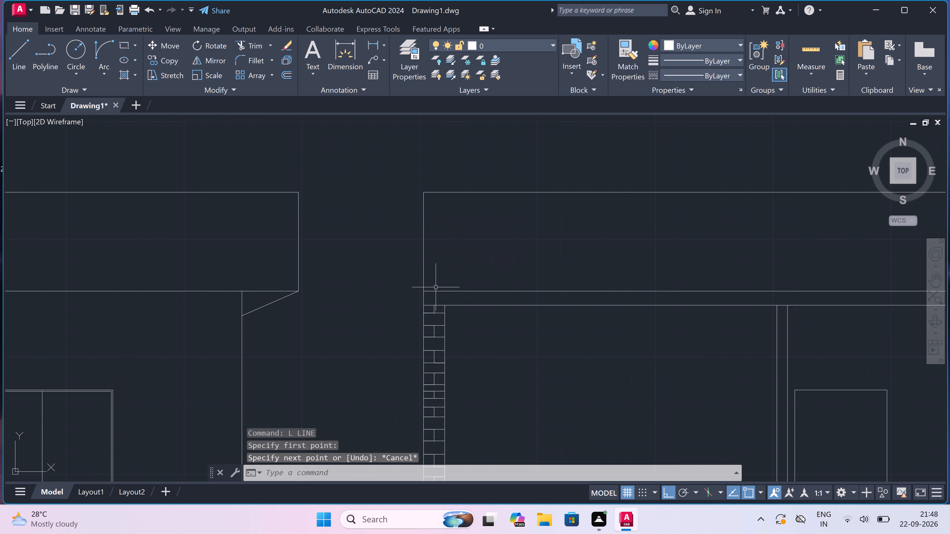
scroll(432, 293, "up", 2)
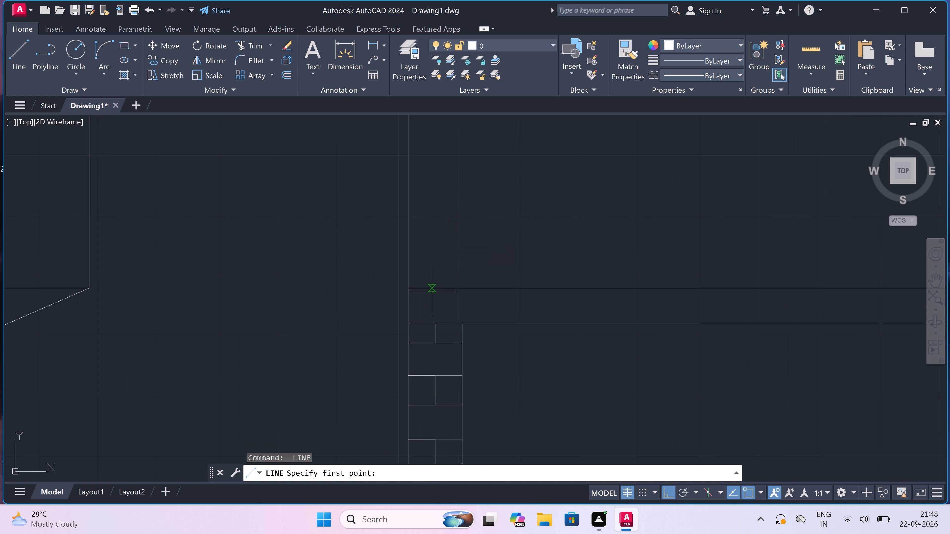
left_click(434, 287)
scroll(436, 281, "down", 2)
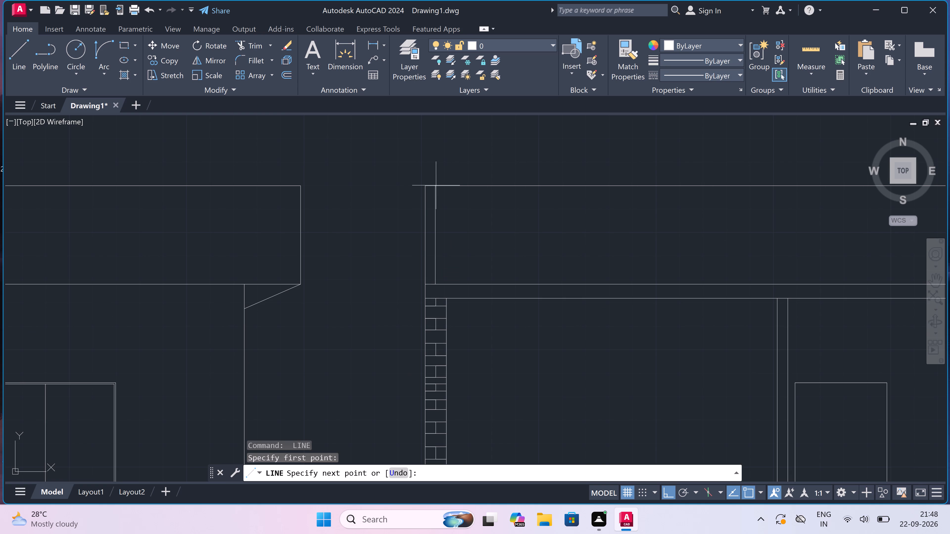
left_click(437, 186)
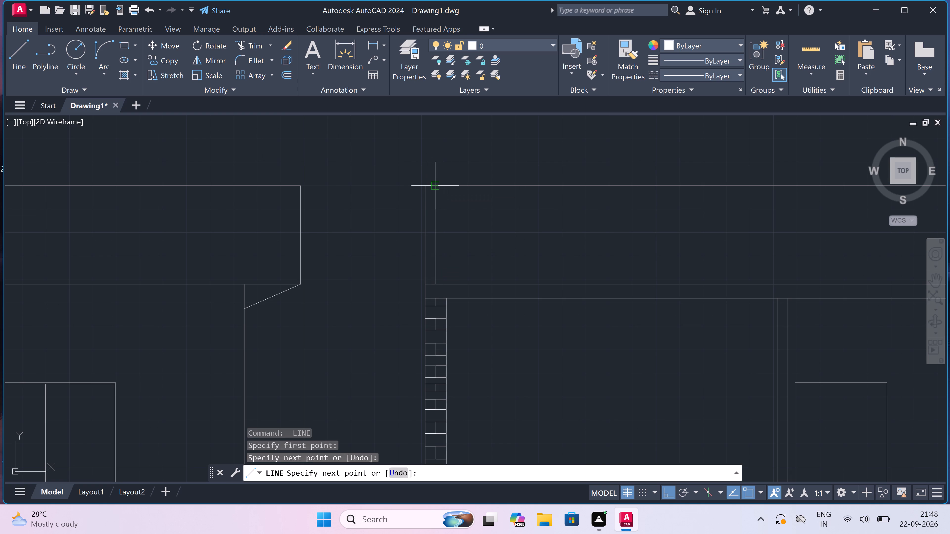
key("Escape")
scroll(438, 186, "down", 10)
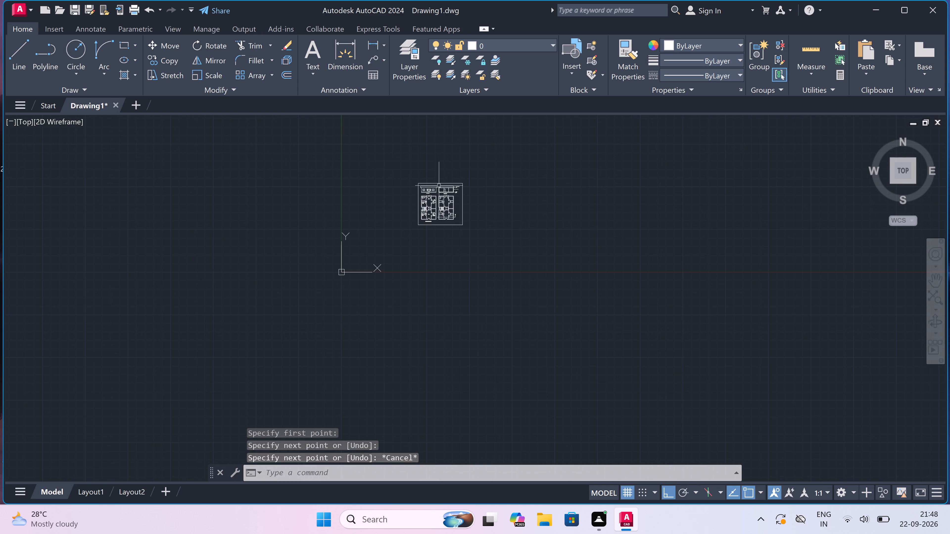
scroll(421, 184, "up", 4)
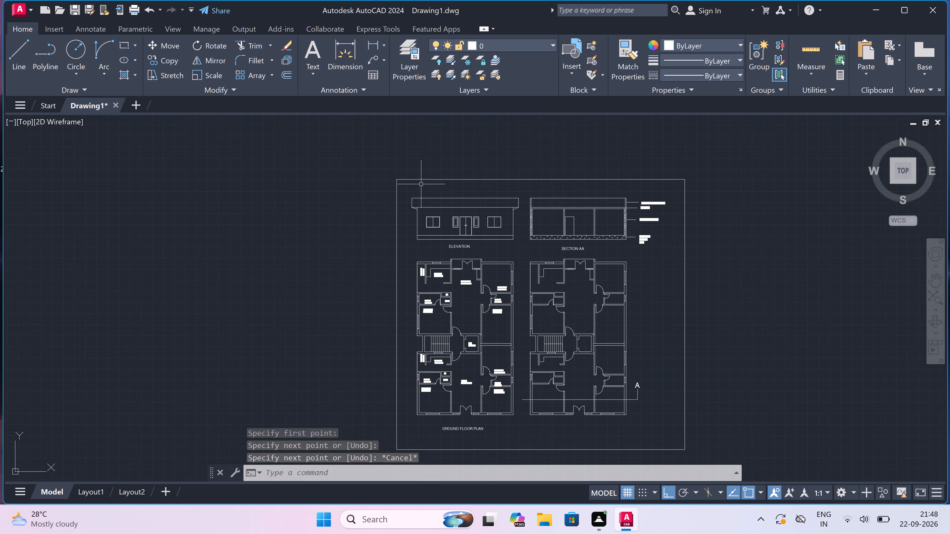
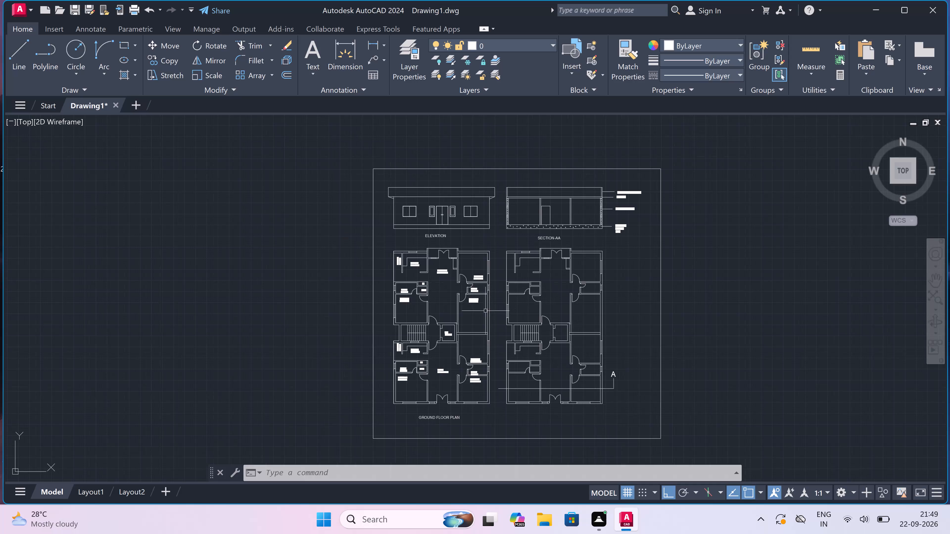
Review the elevation, section and both floor plans on the sheet for missing details.
scroll(416, 325, "up", 3)
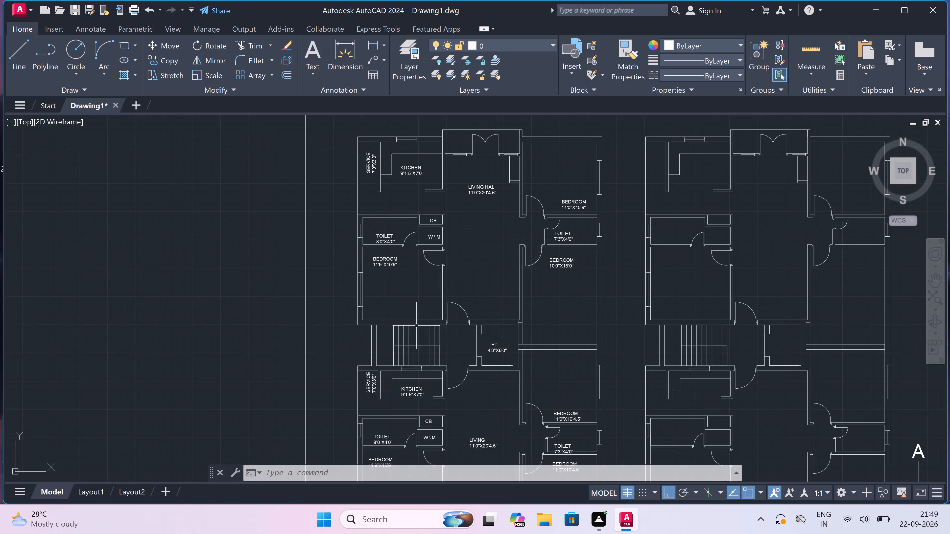
scroll(416, 326, "down", 1)
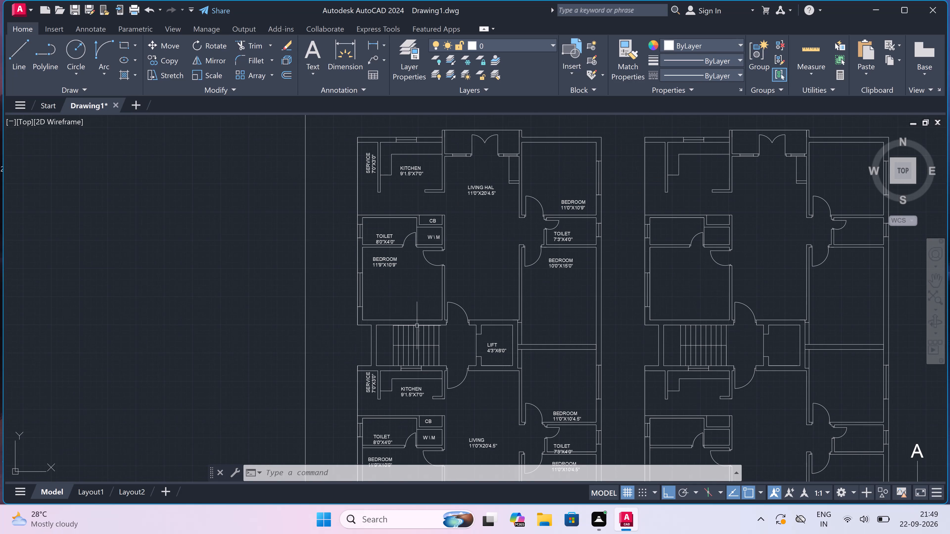
scroll(493, 223, "down", 2)
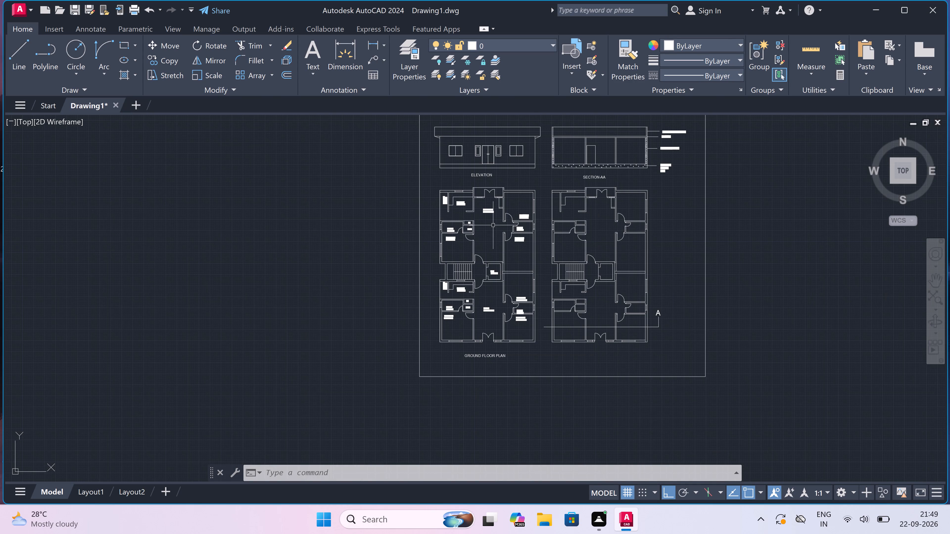
scroll(501, 256, "up", 2)
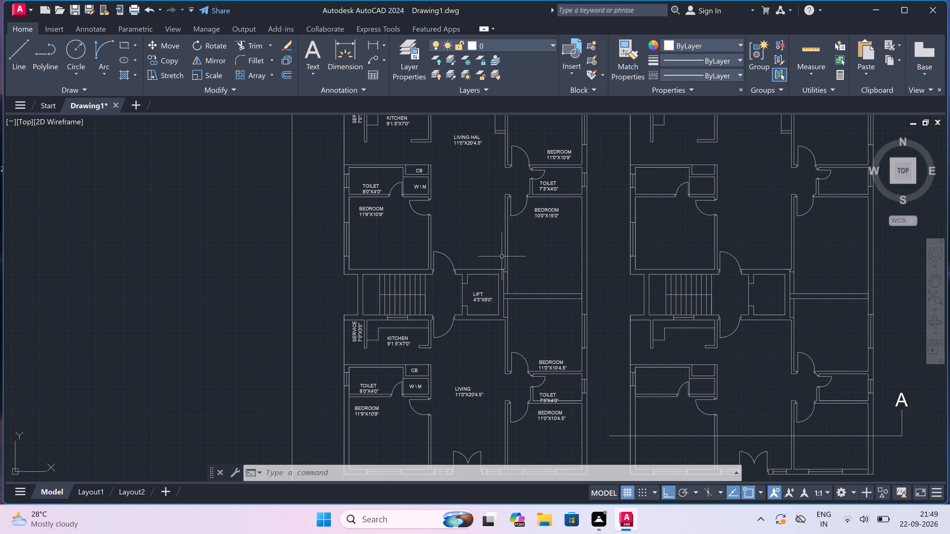
scroll(502, 257, "down", 1)
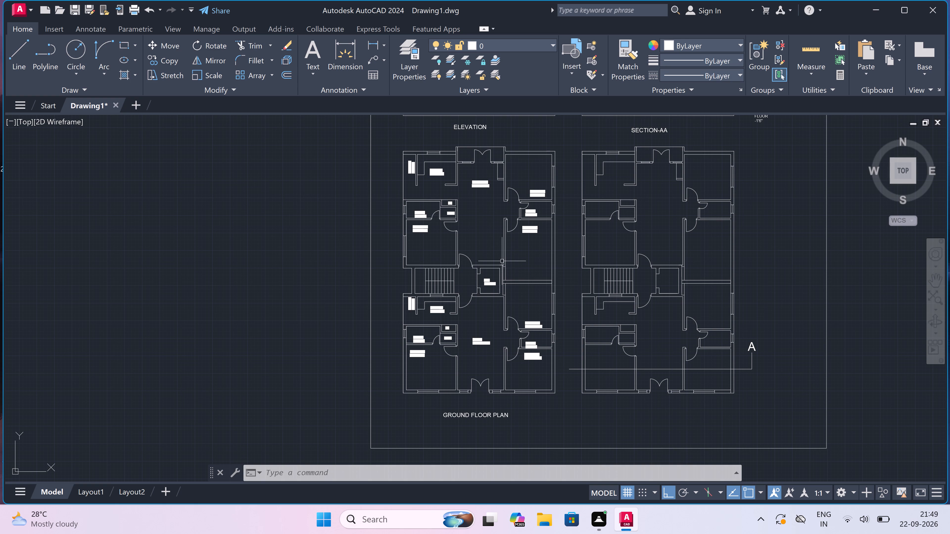
scroll(501, 264, "down", 2)
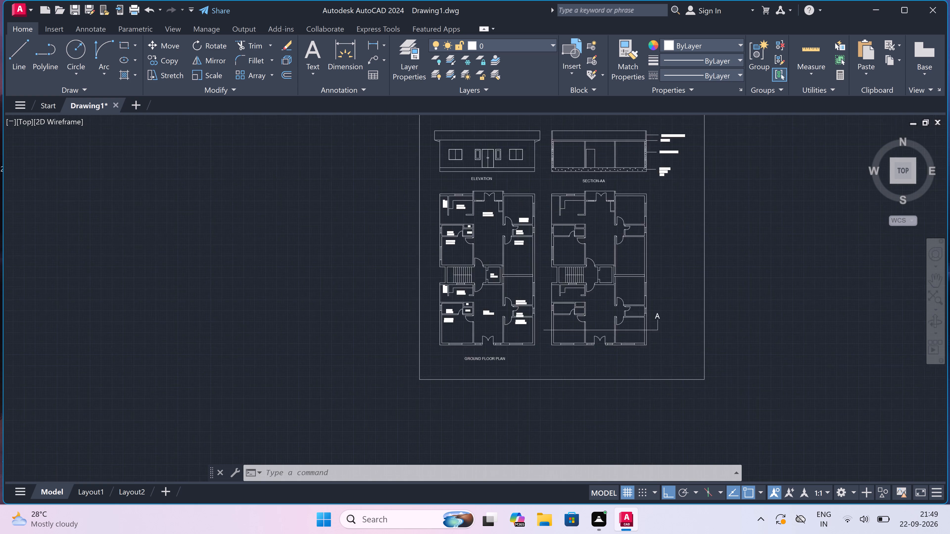
scroll(501, 265, "up", 1)
scroll(499, 271, "down", 1)
scroll(499, 271, "up", 1)
scroll(499, 272, "down", 2)
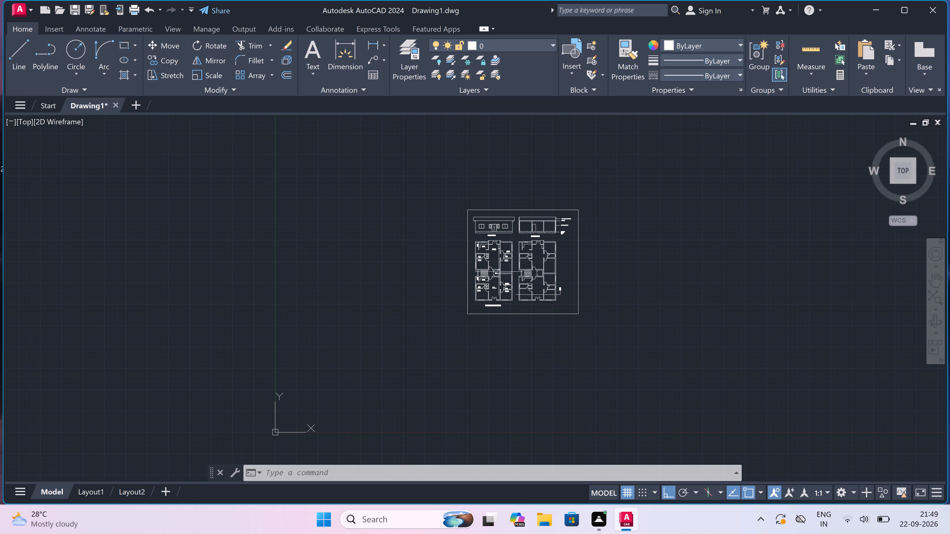
scroll(479, 232, "up", 4)
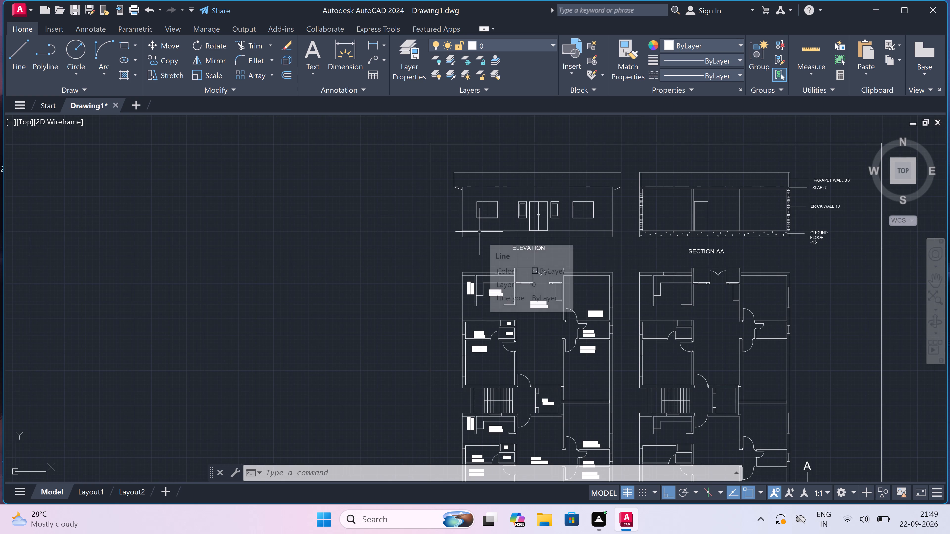
scroll(479, 232, "down", 2)
scroll(480, 234, "up", 2)
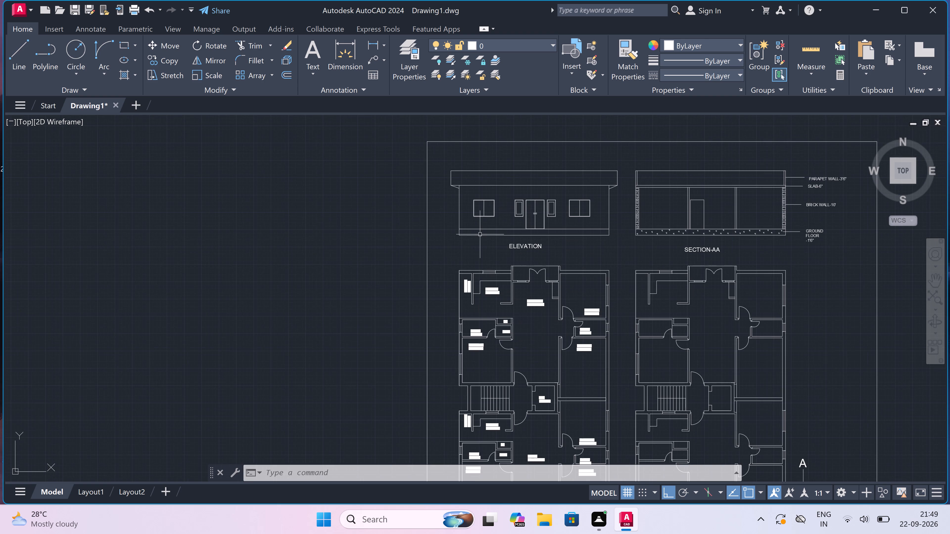
scroll(480, 234, "down", 1)
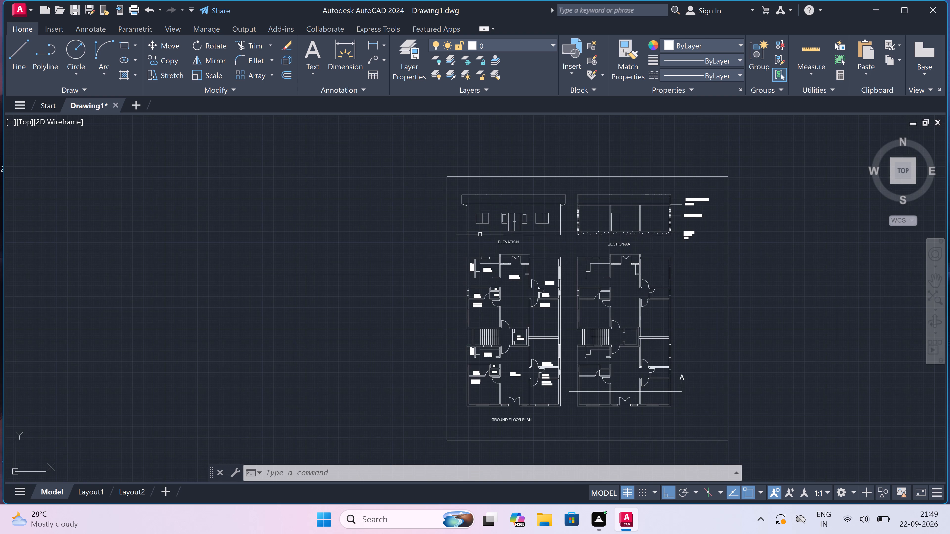
scroll(480, 234, "down", 1)
Draw a vertical line on the elevation between the left window and left sidelight, from the plinth line to the parapet's bottom edge.
scroll(488, 204, "up", 3)
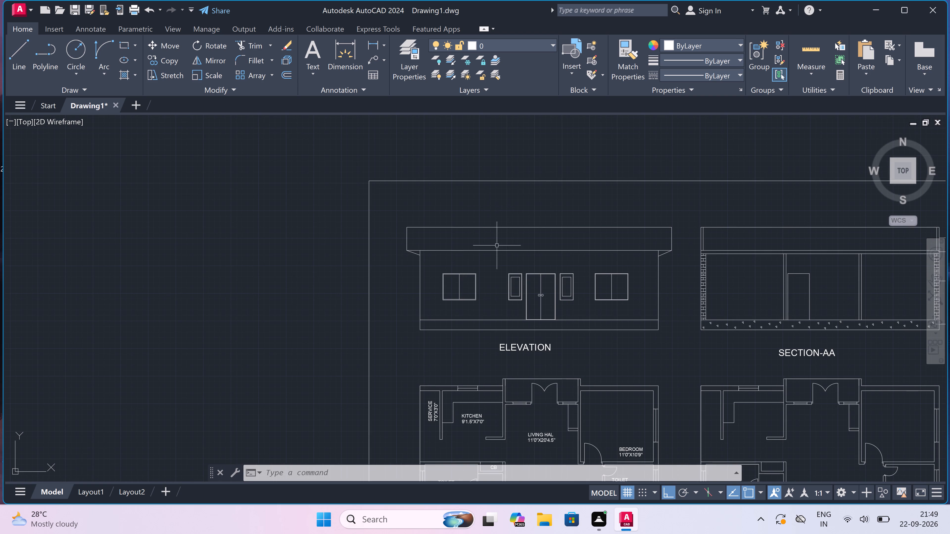
key("l")
key("space")
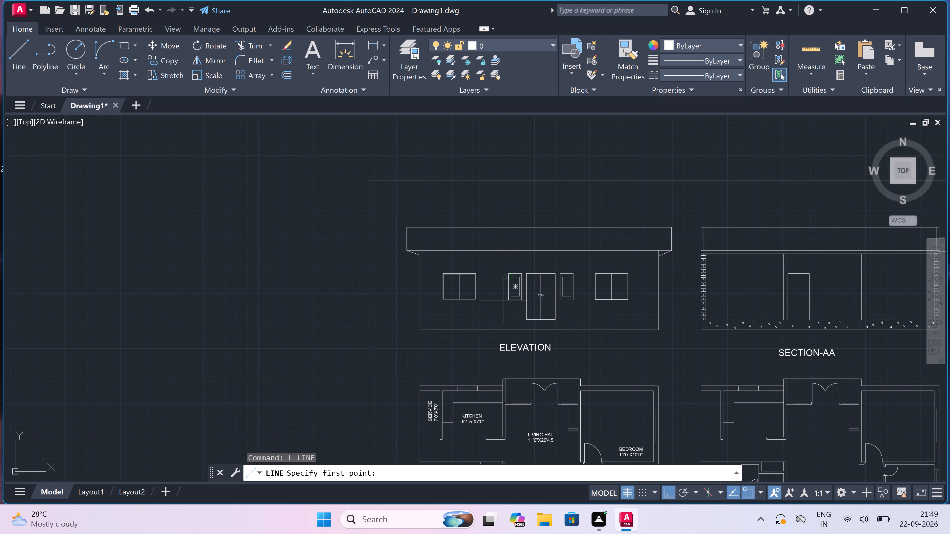
scroll(504, 307, "up", 2)
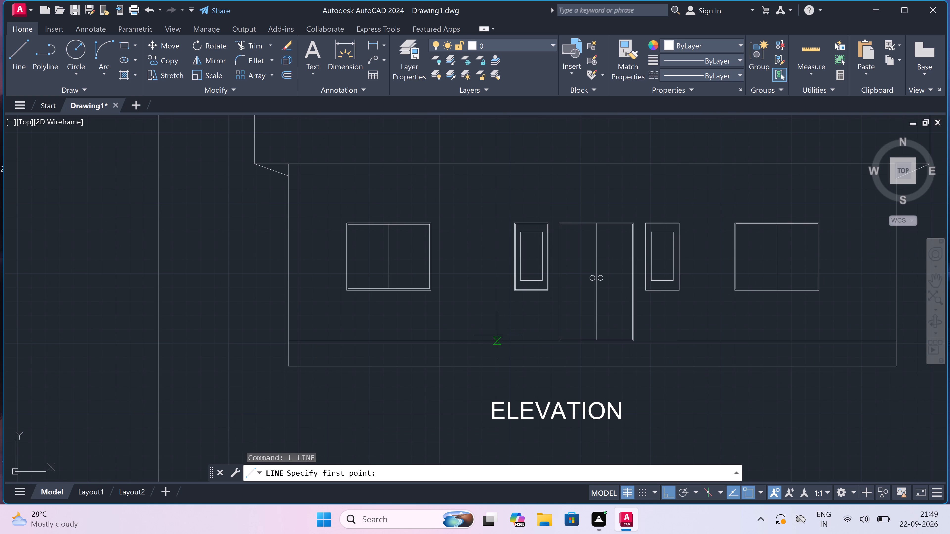
left_click(494, 341)
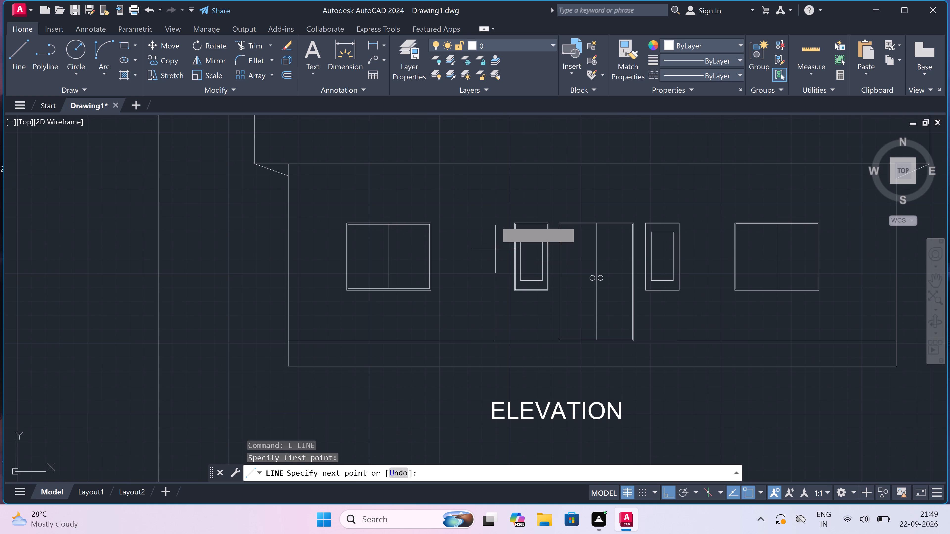
left_click(489, 163)
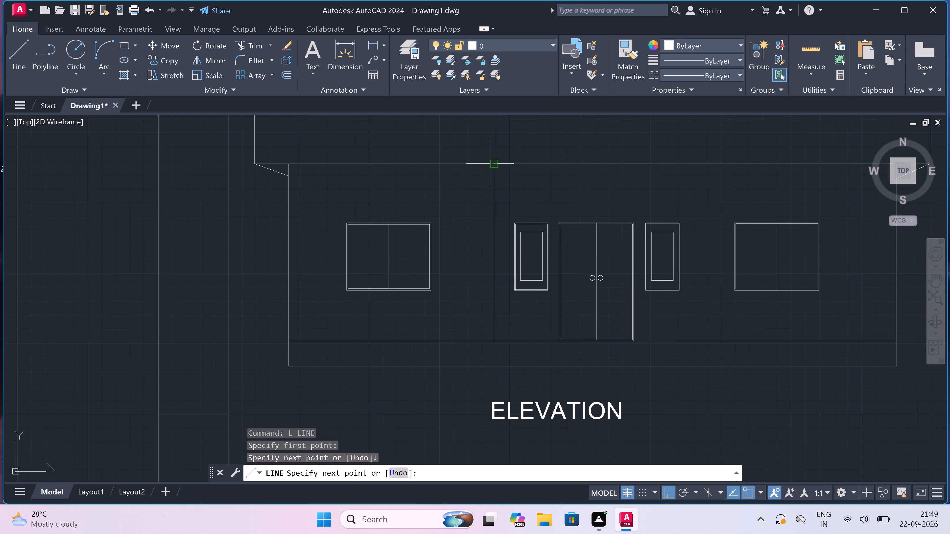
key("Escape")
Draw a matching vertical line between the elevation's right sidelight and right window, from the plinth line to the parapet's bottom edge.
key("space")
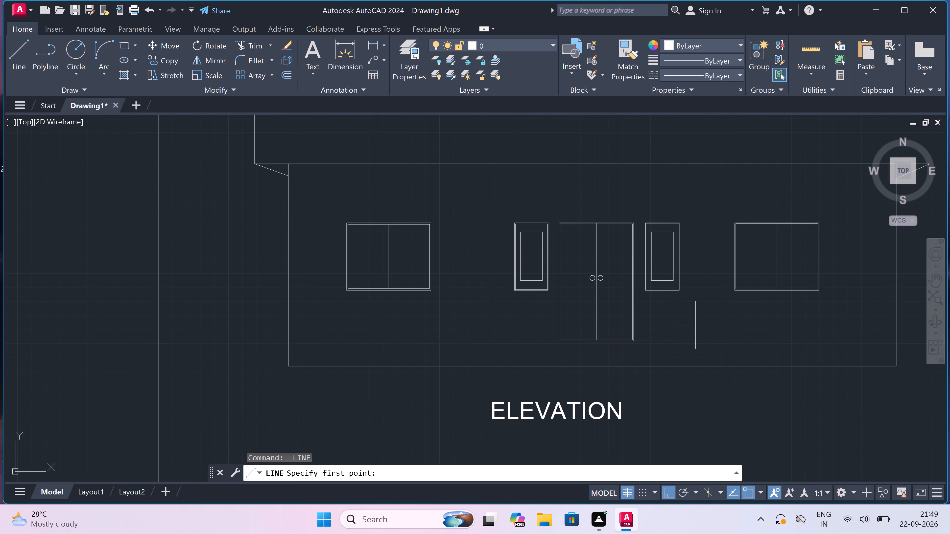
left_click(716, 338)
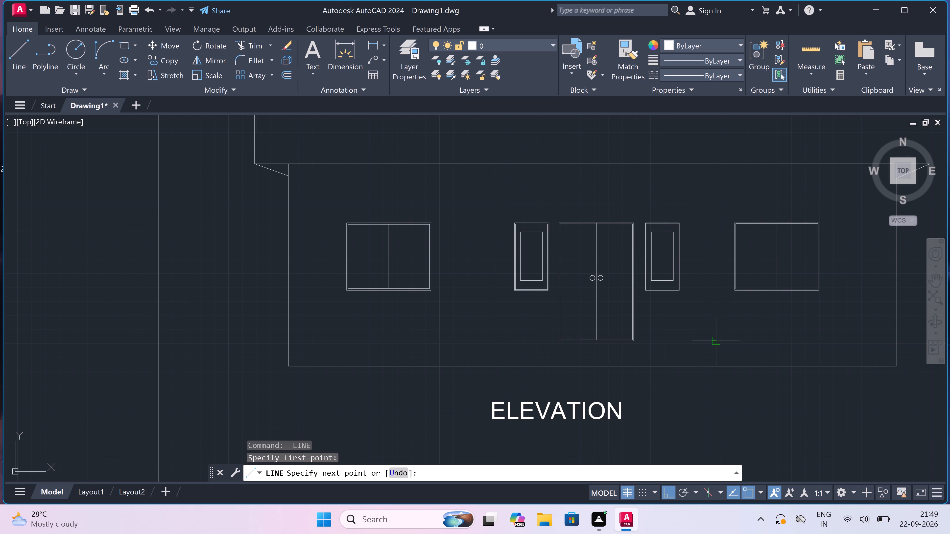
left_click(712, 164)
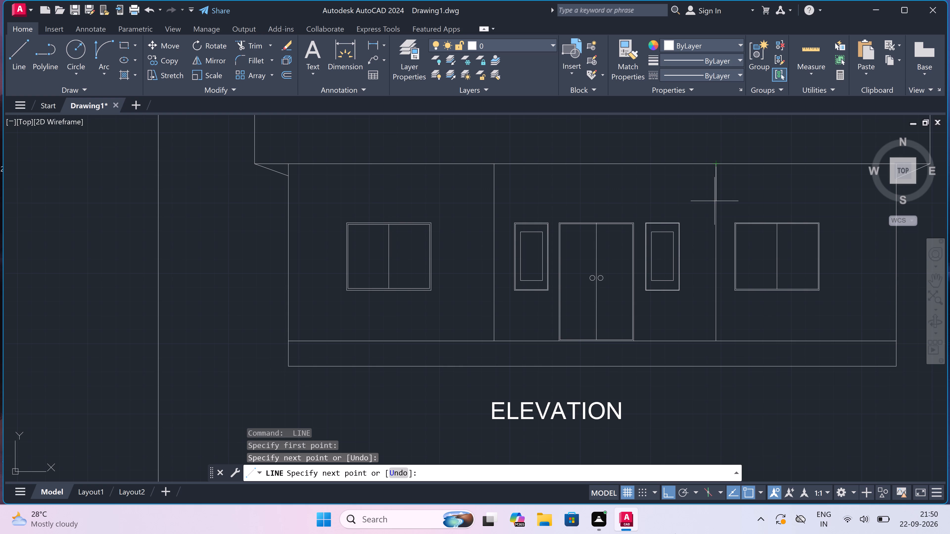
scroll(634, 488, "down", 2)
scroll(634, 485, "up", 2)
scroll(556, 462, "down", 2)
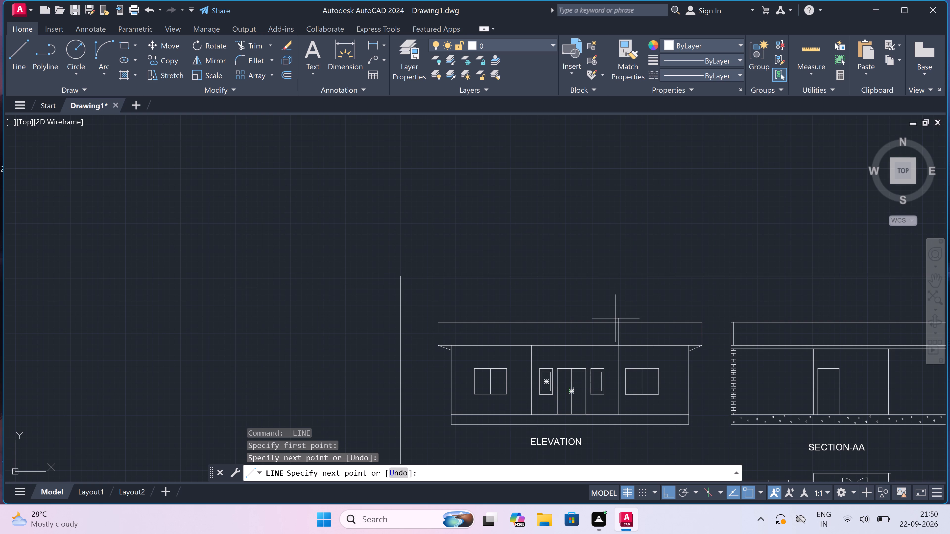
key("Escape")
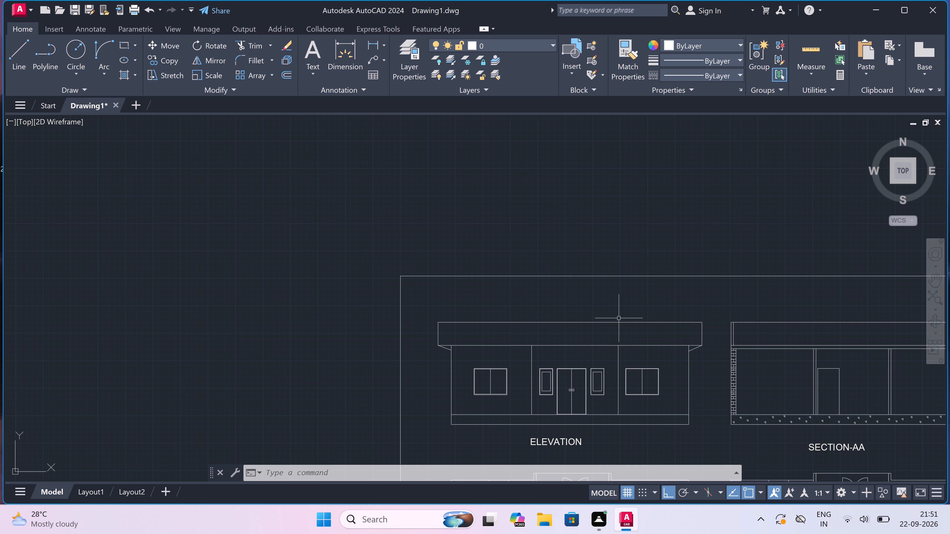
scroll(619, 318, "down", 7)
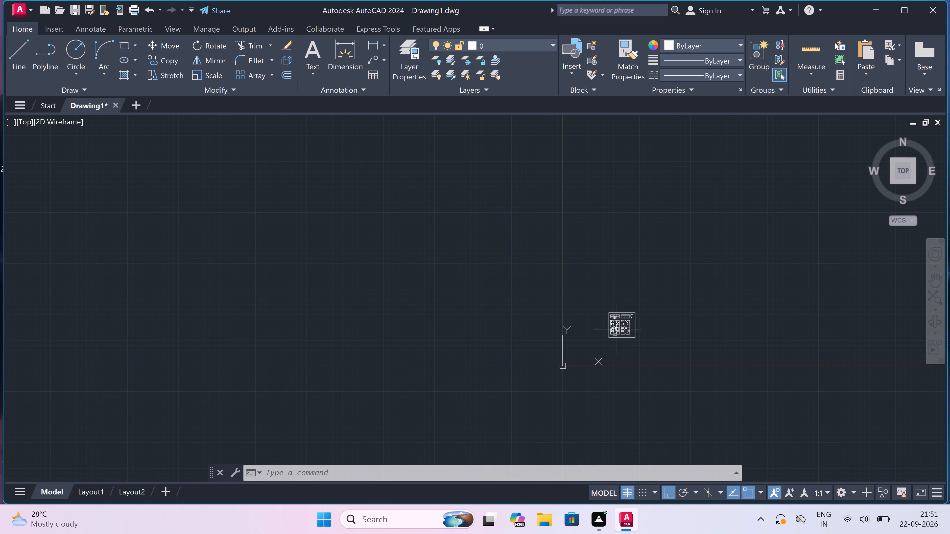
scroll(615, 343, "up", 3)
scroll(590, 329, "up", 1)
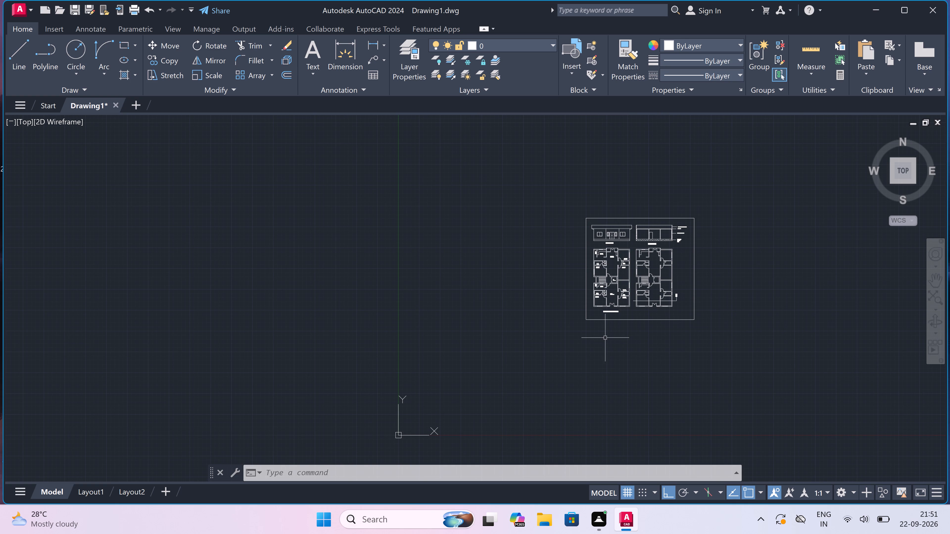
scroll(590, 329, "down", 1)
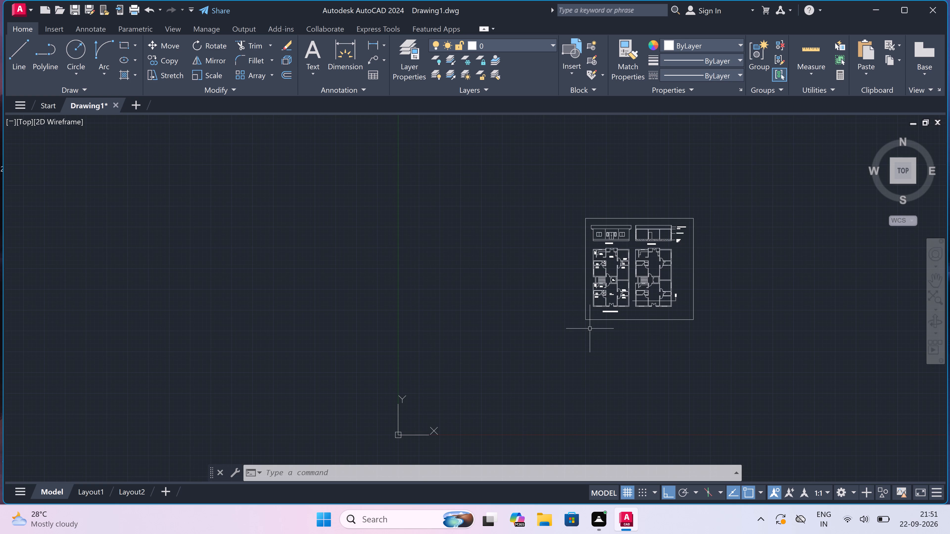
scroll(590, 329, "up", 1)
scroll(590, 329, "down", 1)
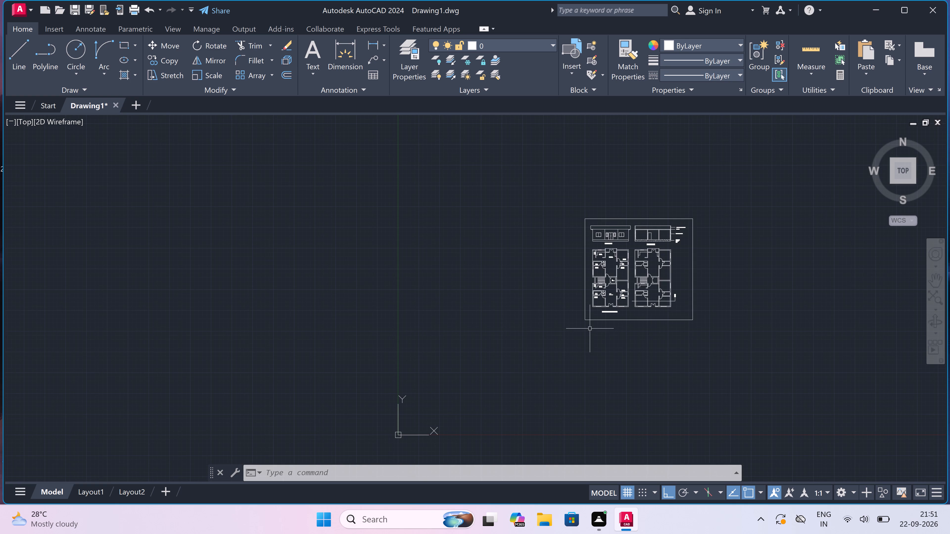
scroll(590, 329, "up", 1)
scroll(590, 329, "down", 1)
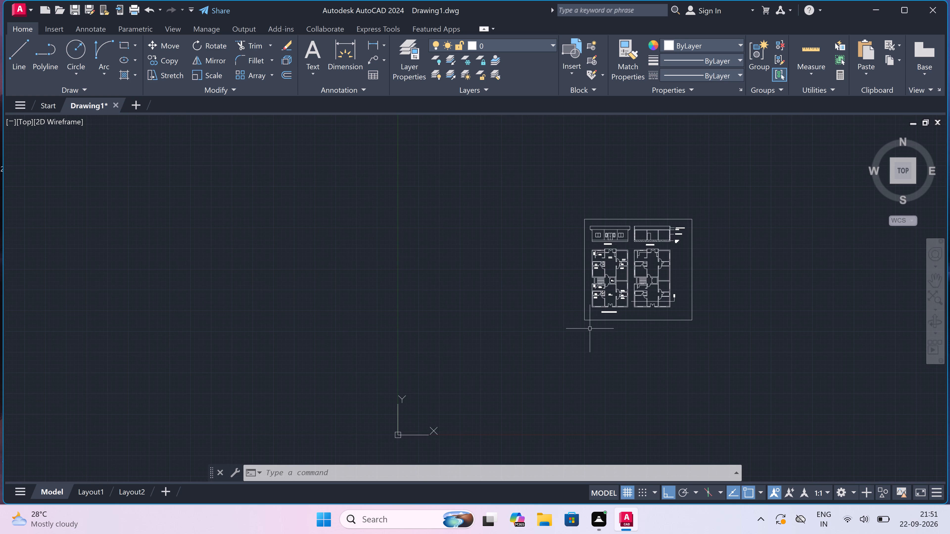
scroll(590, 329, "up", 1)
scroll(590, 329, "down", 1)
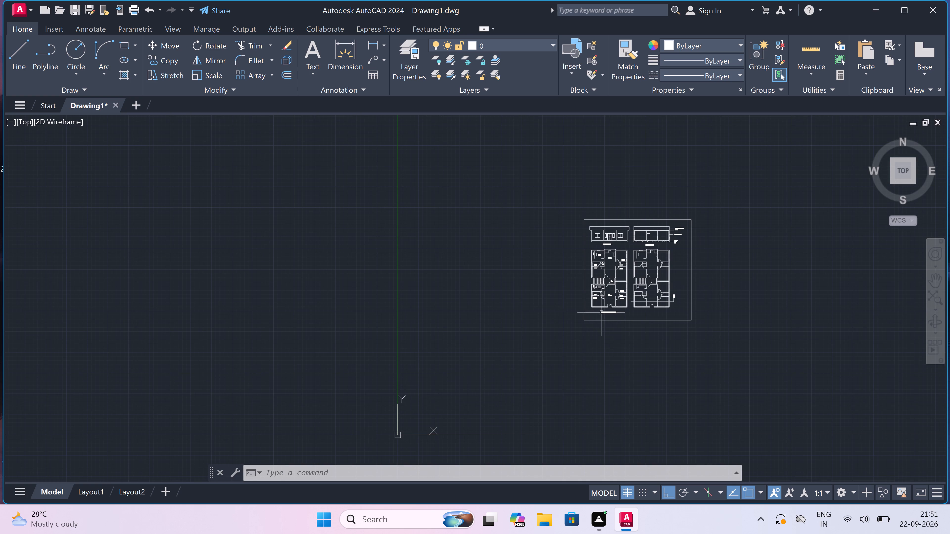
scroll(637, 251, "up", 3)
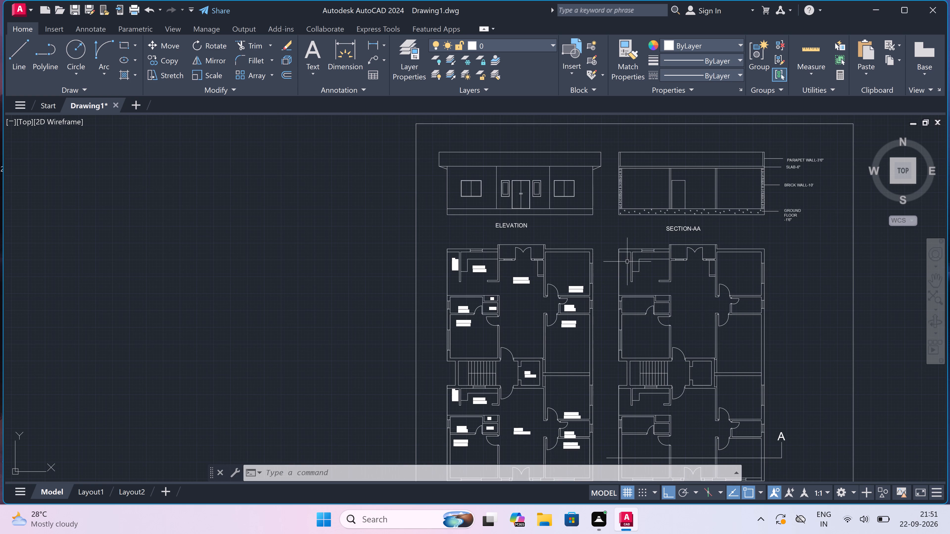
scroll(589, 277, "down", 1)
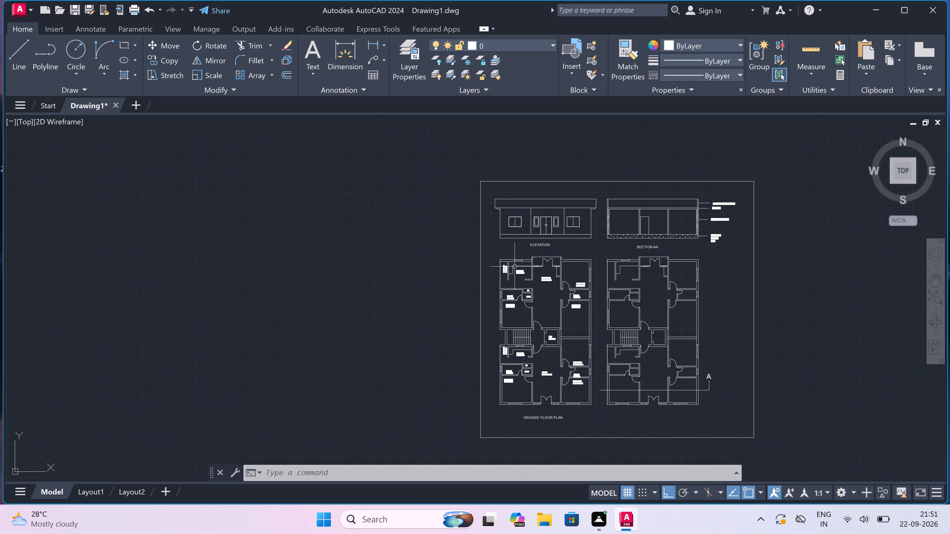
Draw a rectangular sink outline on the upper kitchen's counter in the ground floor plan, near the living hall wall.
scroll(520, 262, "up", 2)
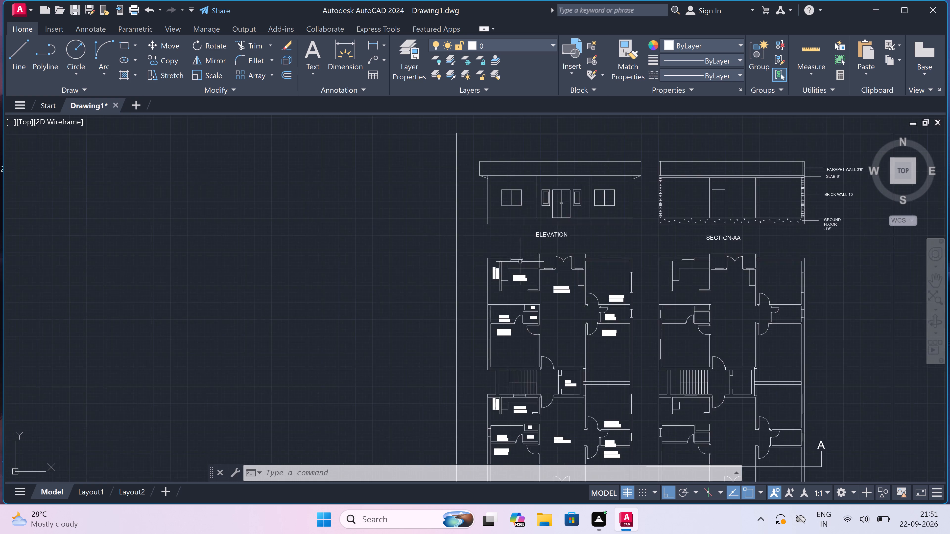
scroll(520, 262, "up", 1)
scroll(563, 263, "up", 2)
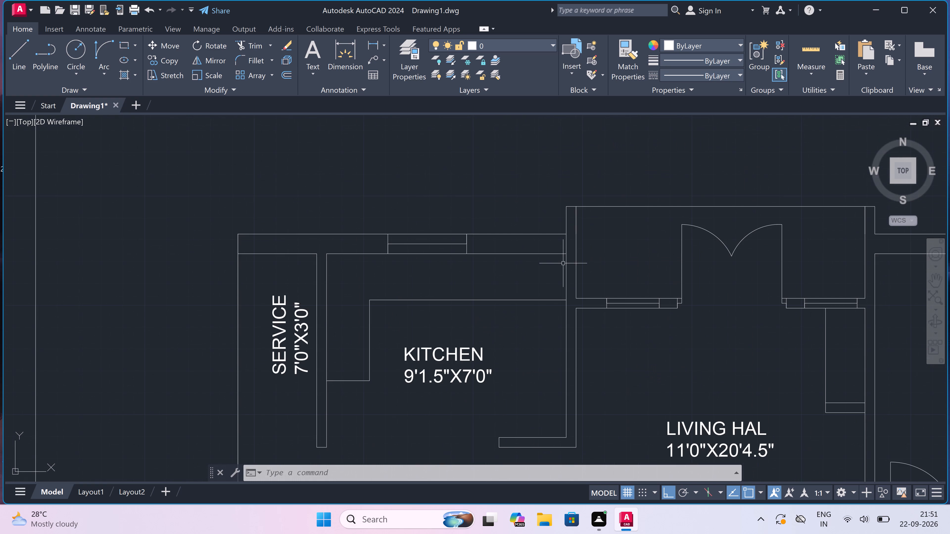
scroll(540, 259, "up", 2)
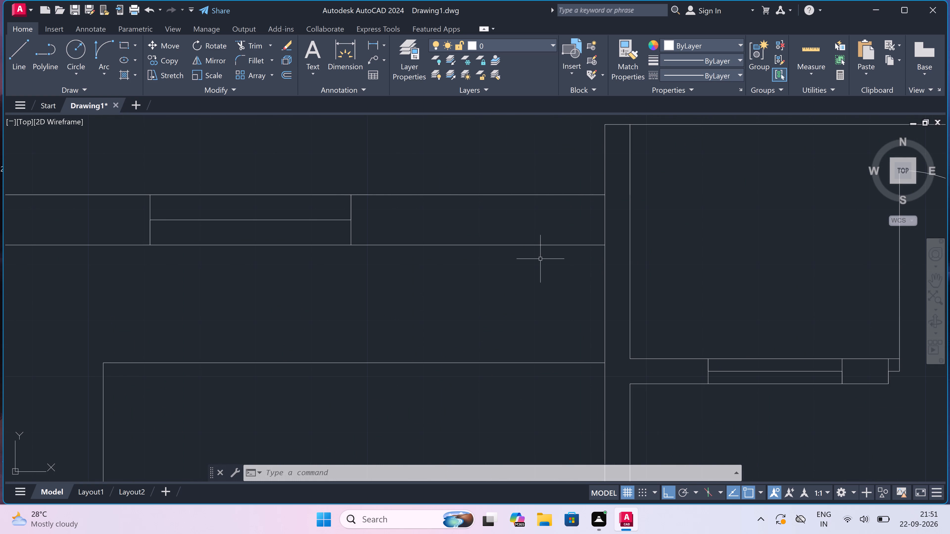
key("r")
type("EC")
key("space")
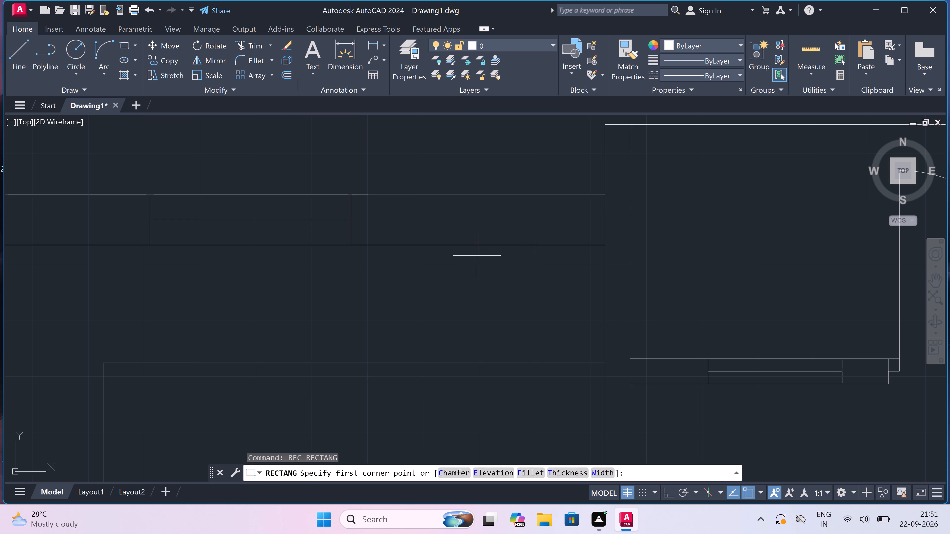
left_click(427, 266)
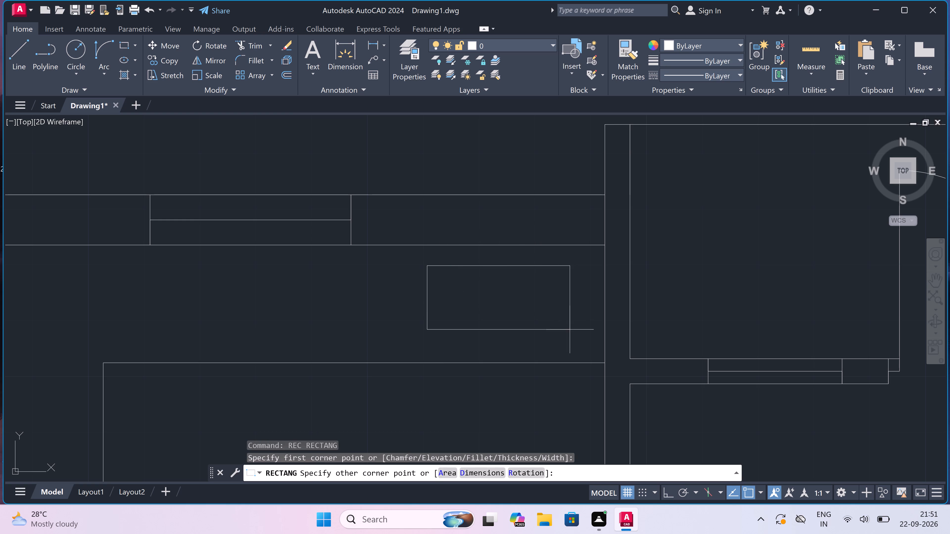
left_click(582, 350)
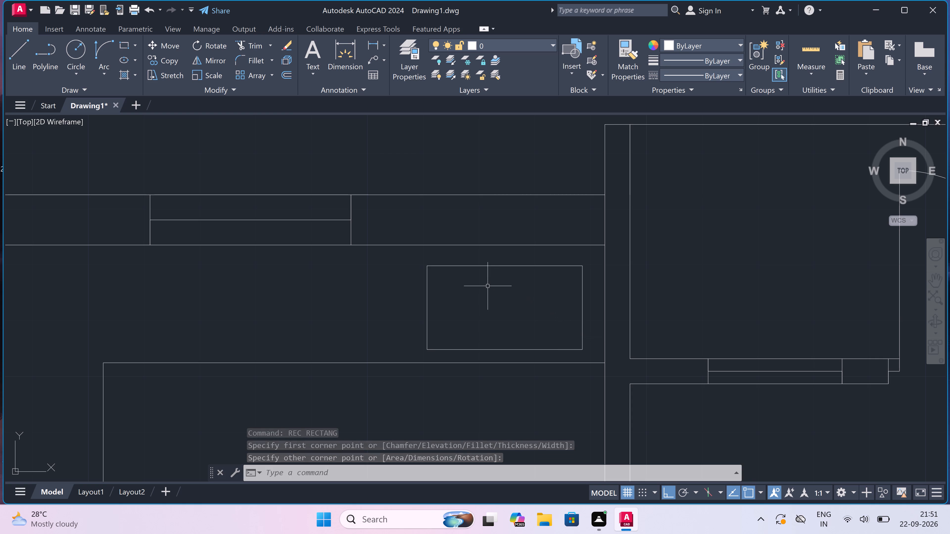
Draw a narrow upright rectangle for the tap, crossing the middle of the sink's wall-side edge.
key("space")
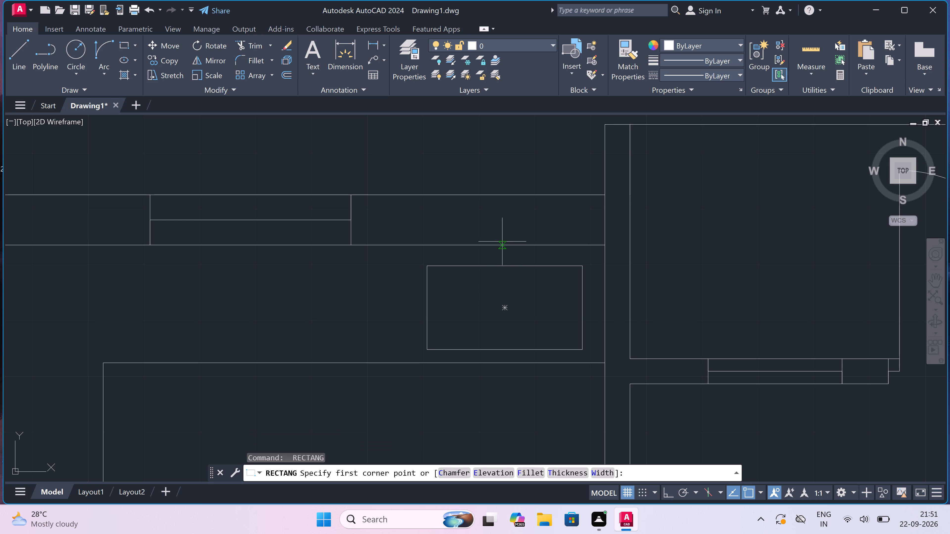
left_click_drag(511, 254, 511, 256)
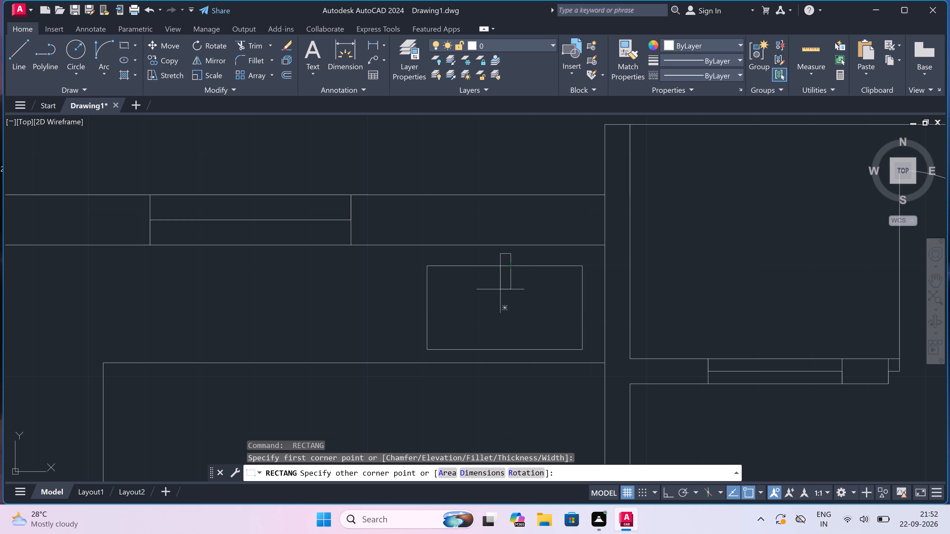
left_click(500, 290)
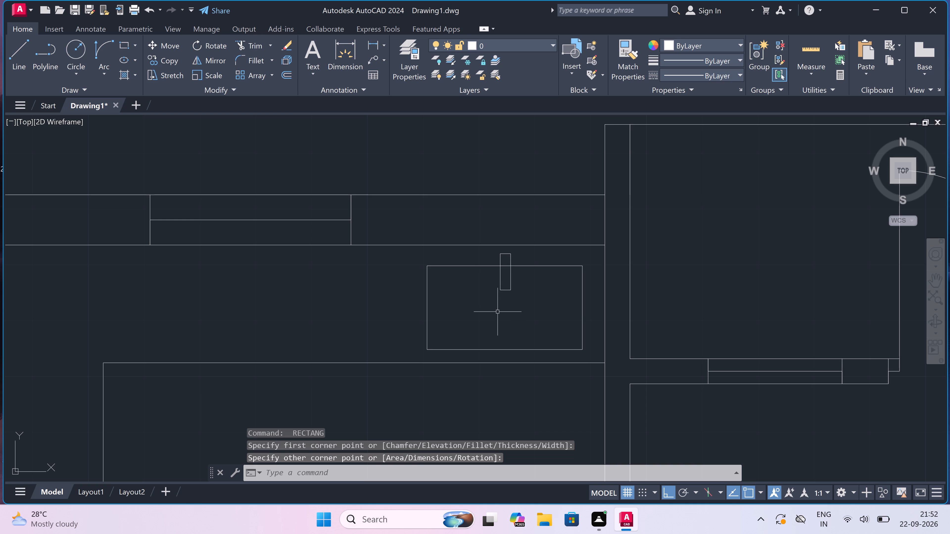
key("Escape")
Draw a small drain circle at the centre of the sink, just below the tap.
type("C")
key("space")
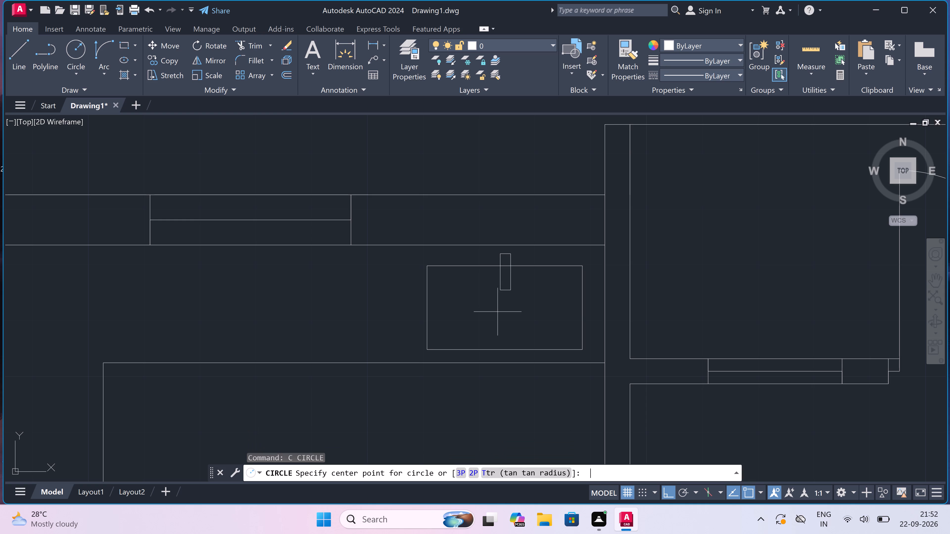
left_click(506, 314)
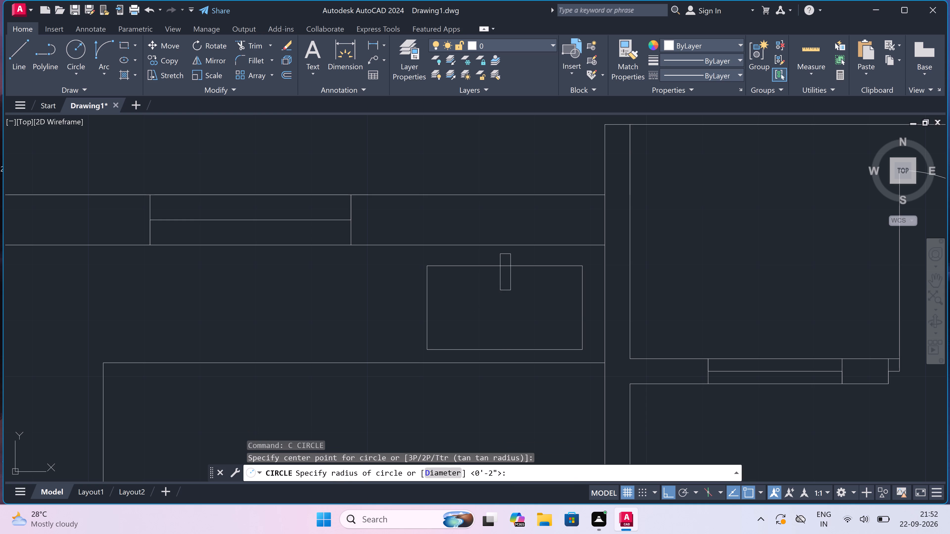
left_click(505, 308)
Trim away the piece of the sink's upper edge that runs through the tap rectangle.
type("TR")
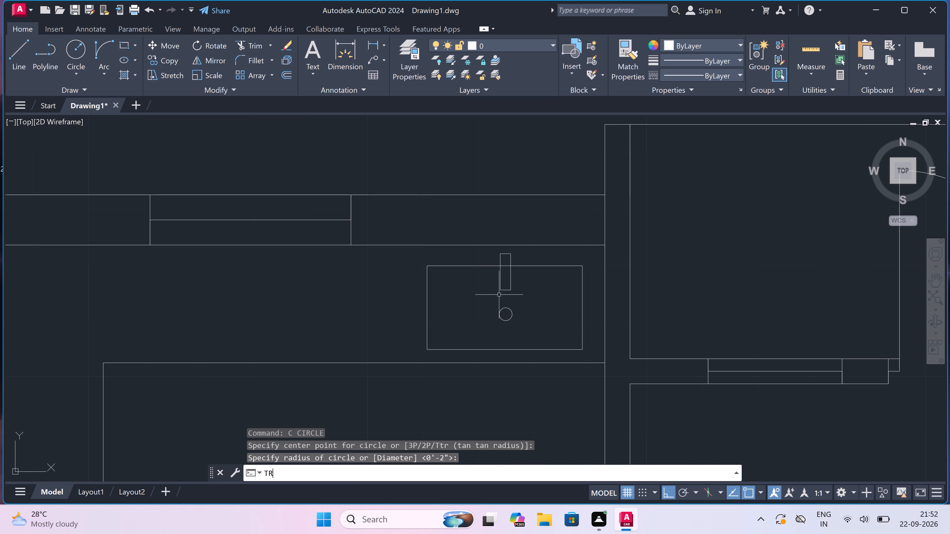
key("space")
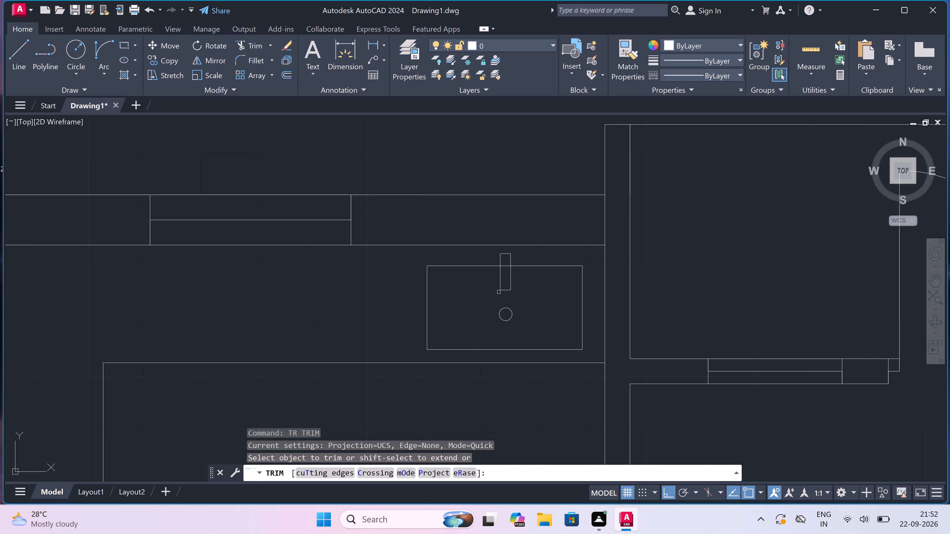
scroll(507, 263, "up", 1)
left_click(505, 260)
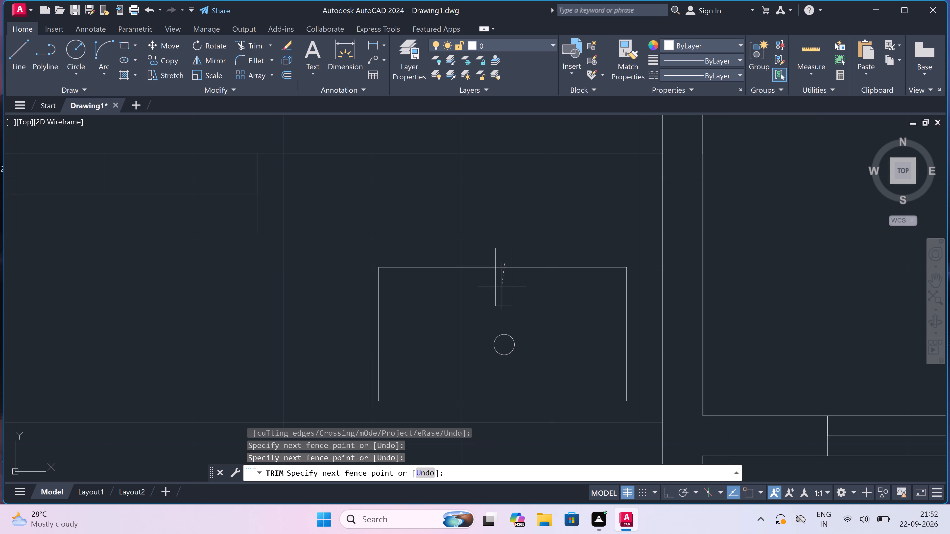
left_click(501, 288)
scroll(501, 287, "down", 3)
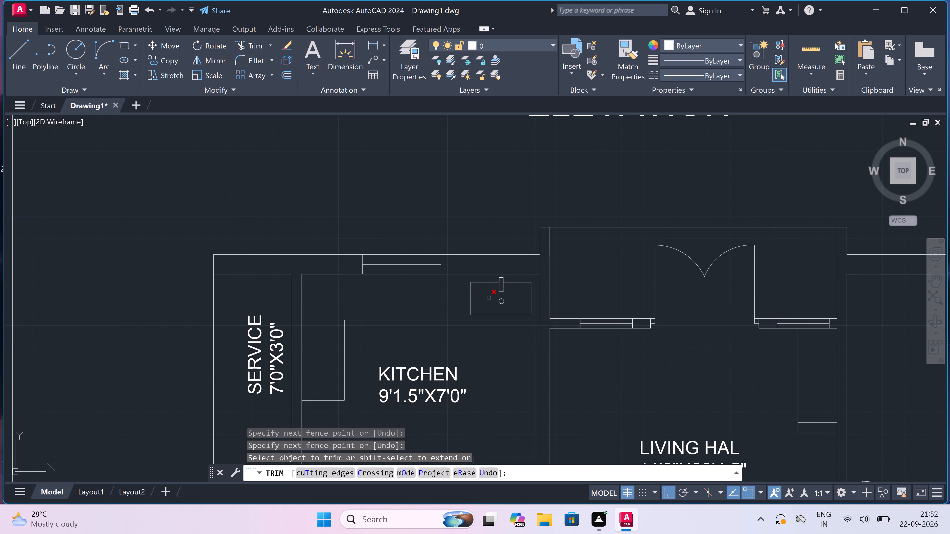
key("Escape")
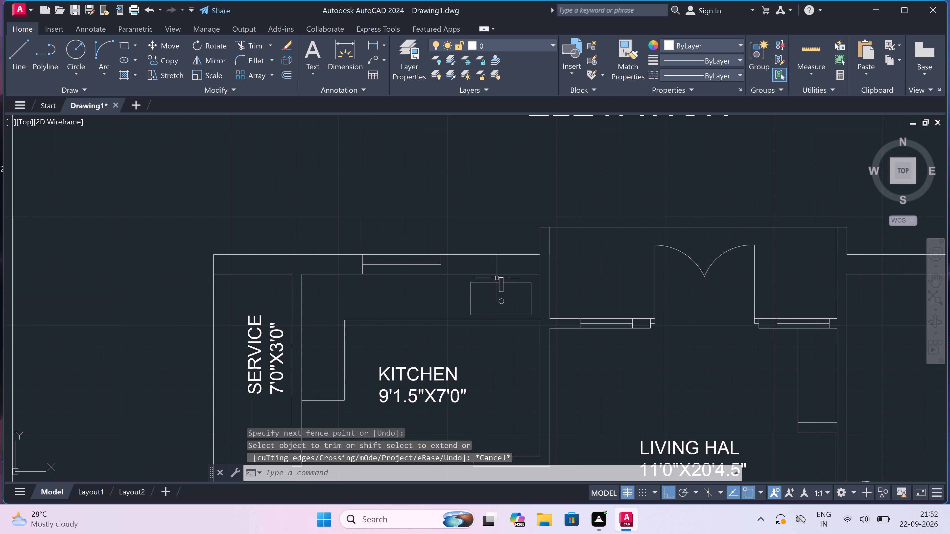
Copy the sink with its tap and drain from the upper kitchen straight down about 33'-9" into the lower kitchen of the ground floor plan.
scroll(497, 278, "down", 2)
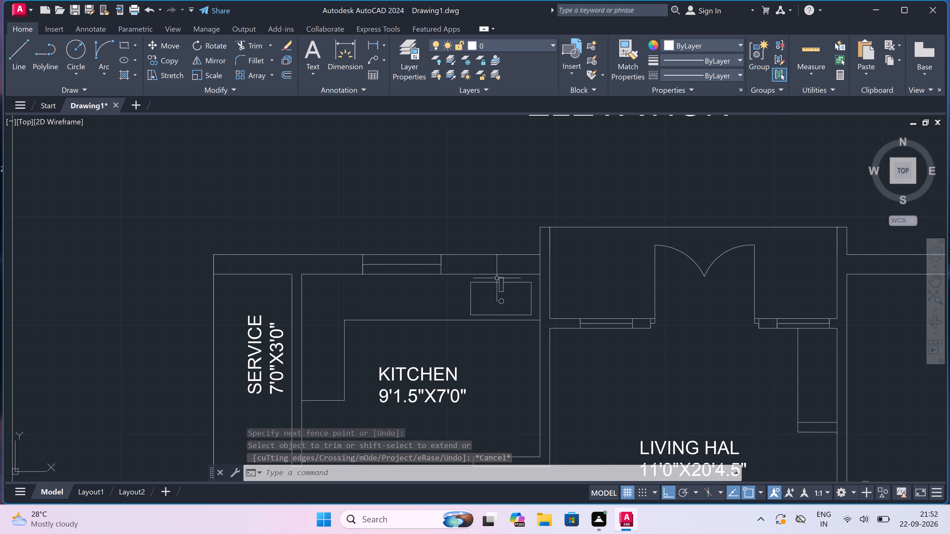
scroll(497, 278, "down", 3)
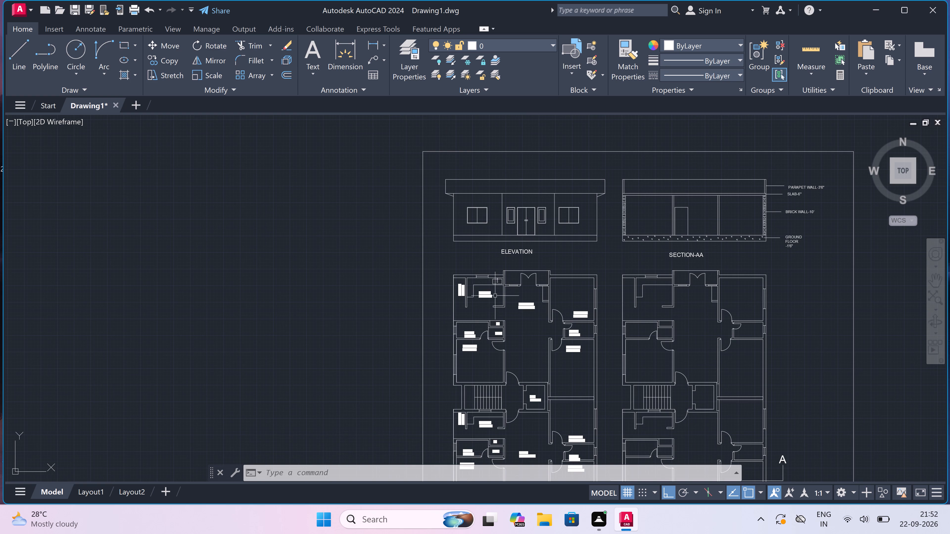
scroll(495, 296, "down", 1)
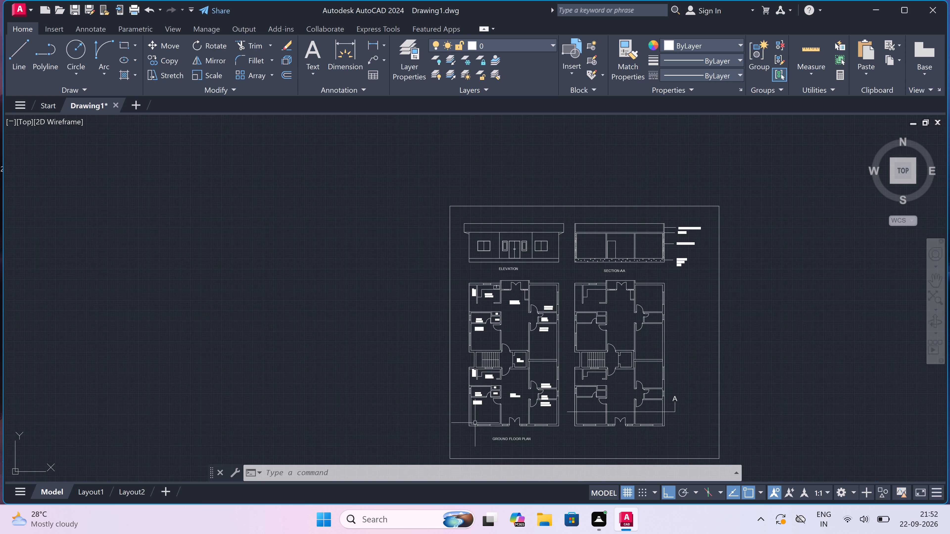
scroll(488, 377, "up", 1)
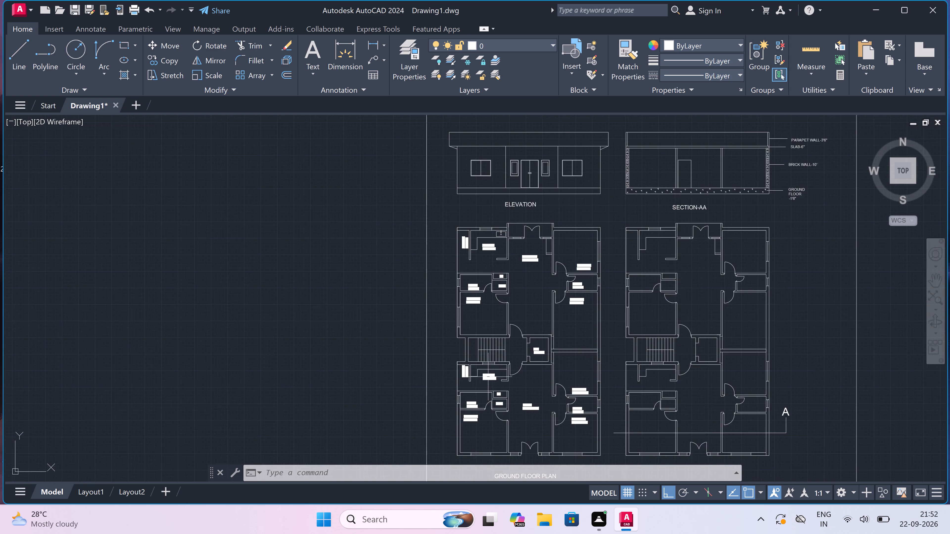
scroll(488, 377, "up", 1)
scroll(488, 375, "down", 1)
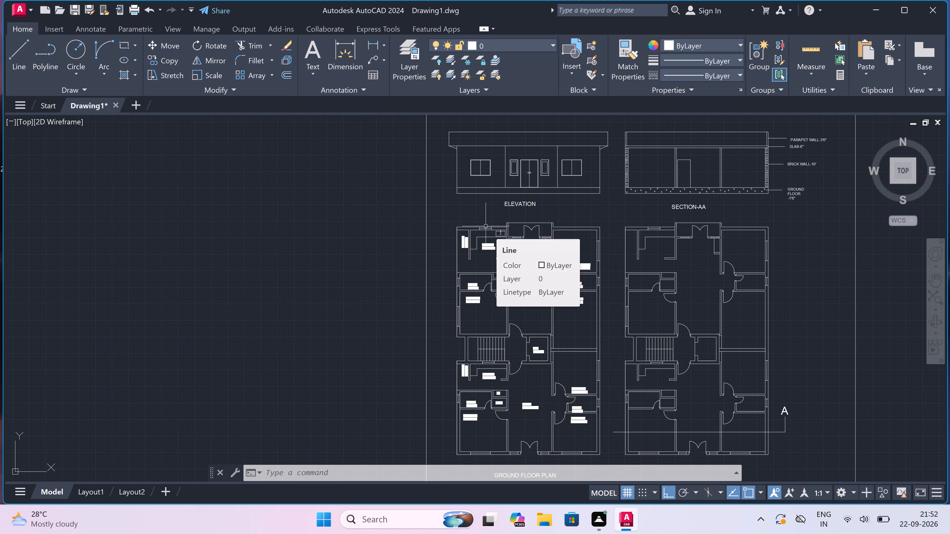
scroll(487, 227, "up", 2)
scroll(510, 247, "up", 2)
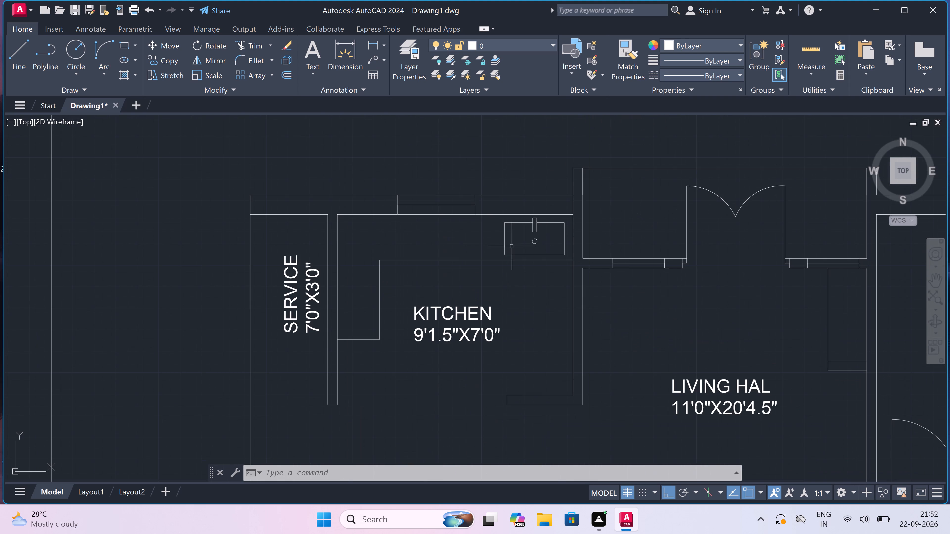
scroll(529, 236, "up", 1)
scroll(578, 223, "up", 1)
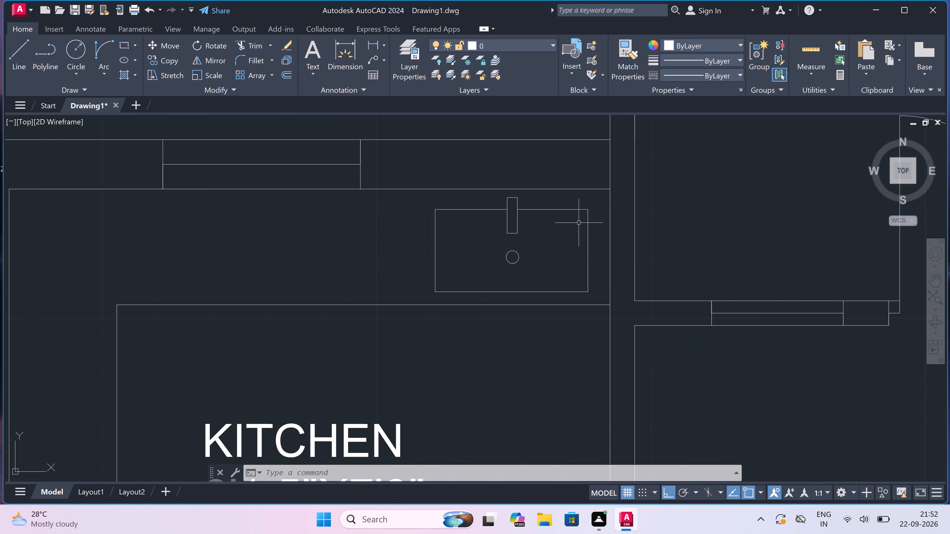
left_click(593, 195)
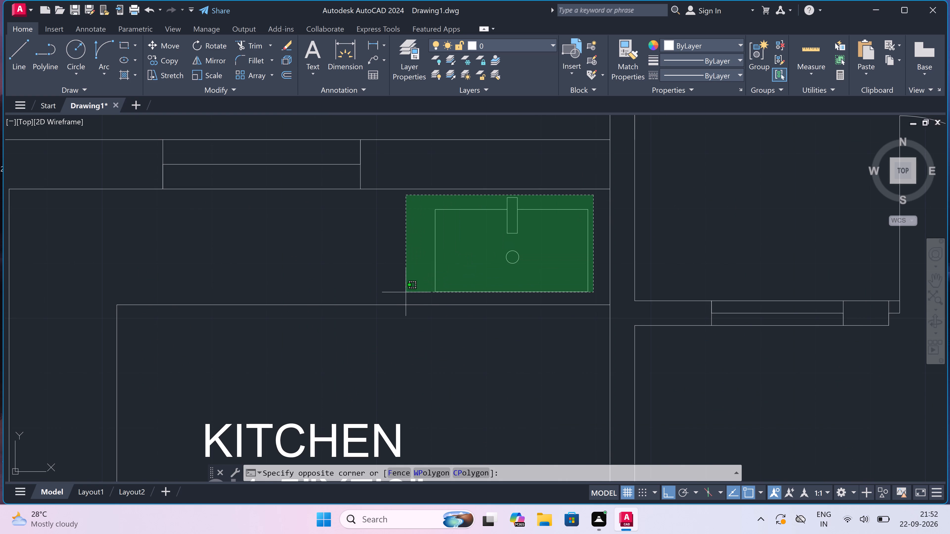
left_click(393, 297)
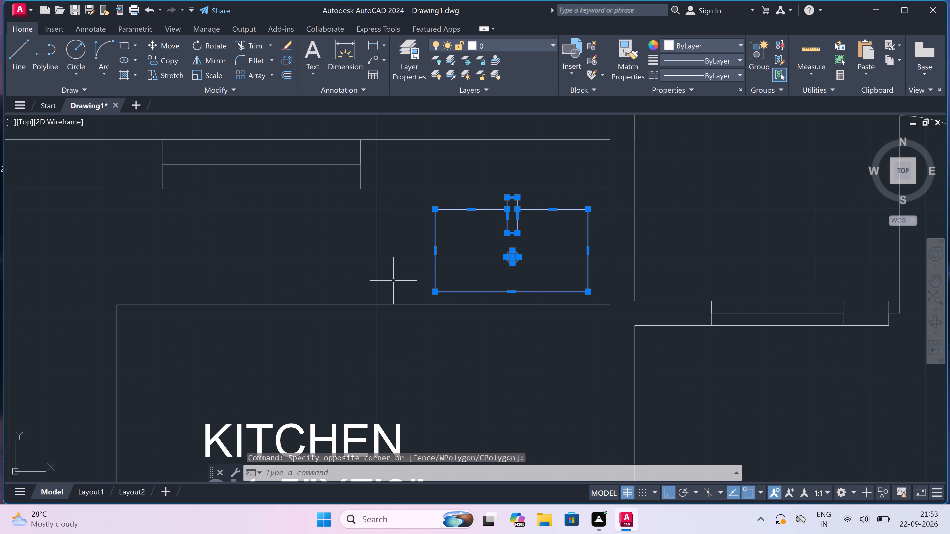
left_click(156, 58)
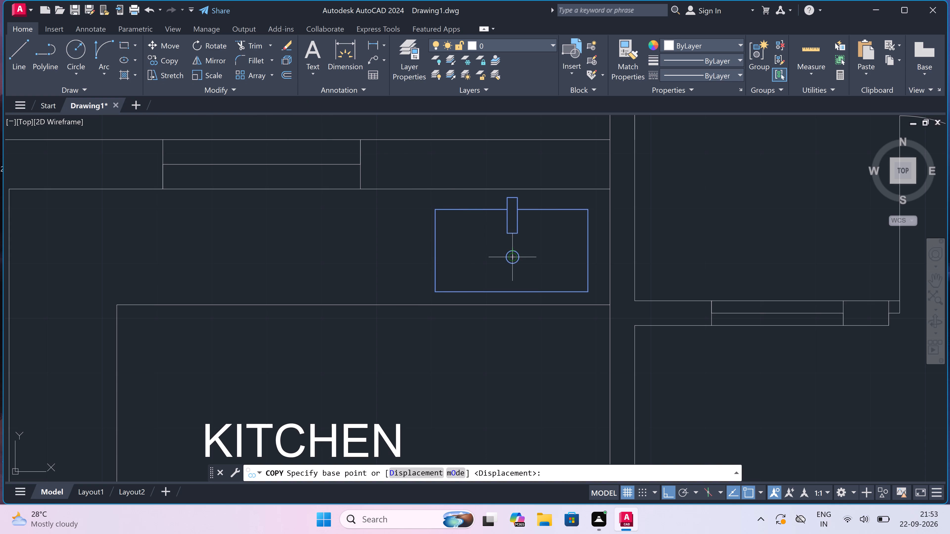
left_click_drag(512, 258, 512, 265)
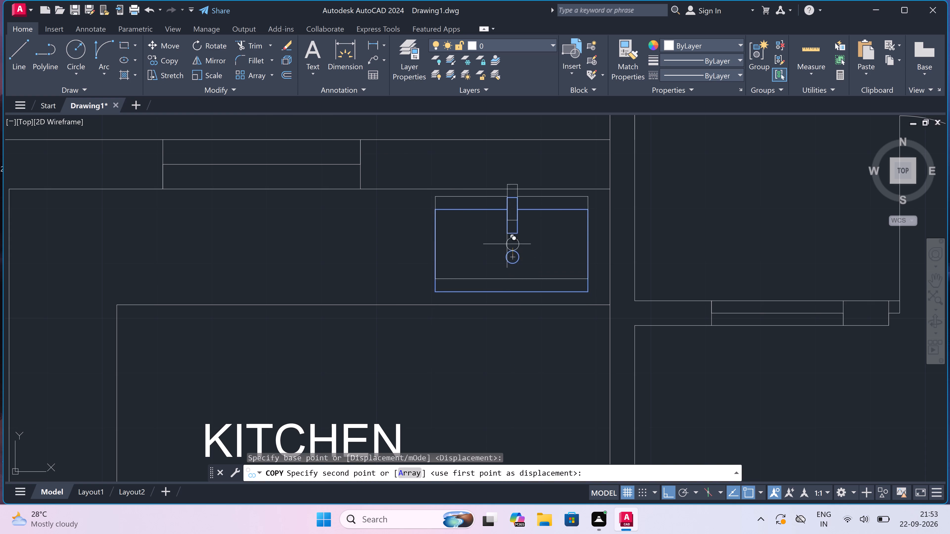
scroll(508, 225, "down", 2)
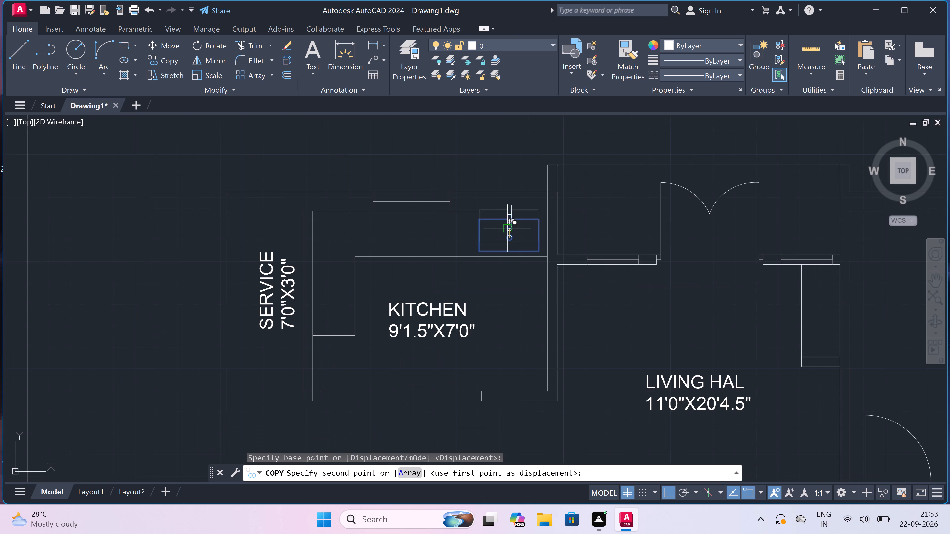
scroll(508, 225, "down", 2)
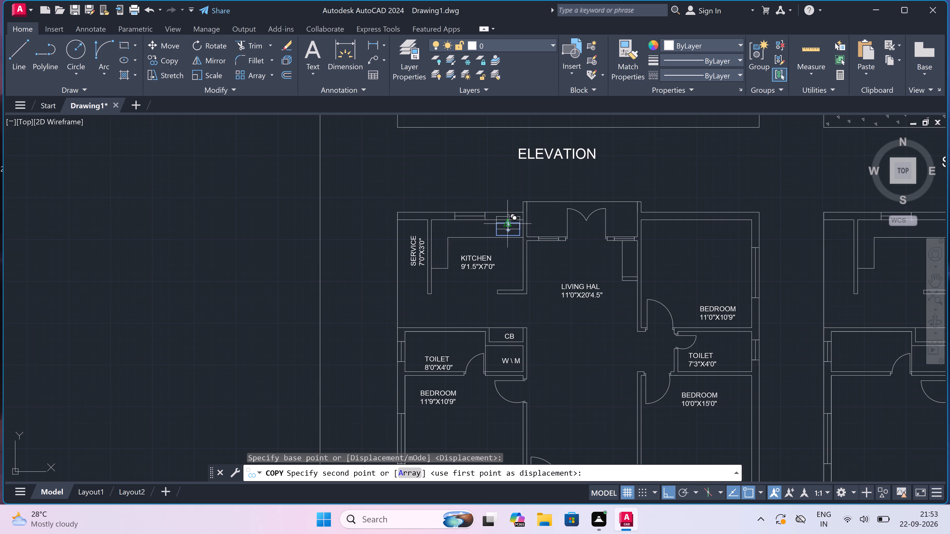
scroll(508, 225, "down", 2)
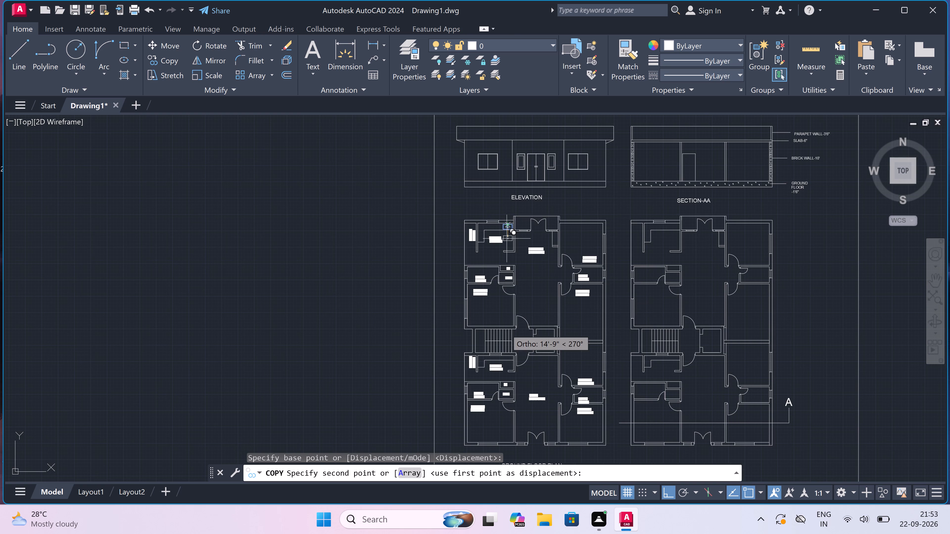
scroll(502, 378, "up", 2)
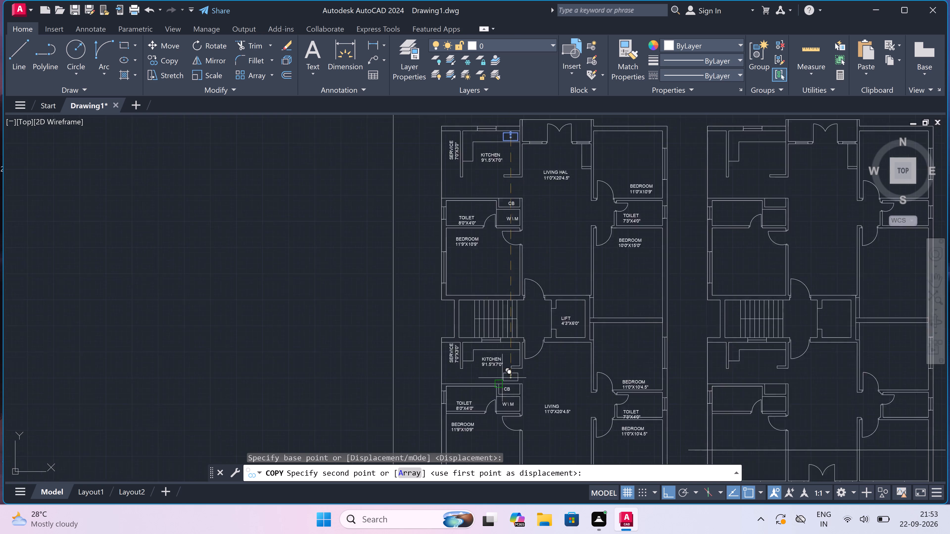
scroll(498, 339, "up", 2)
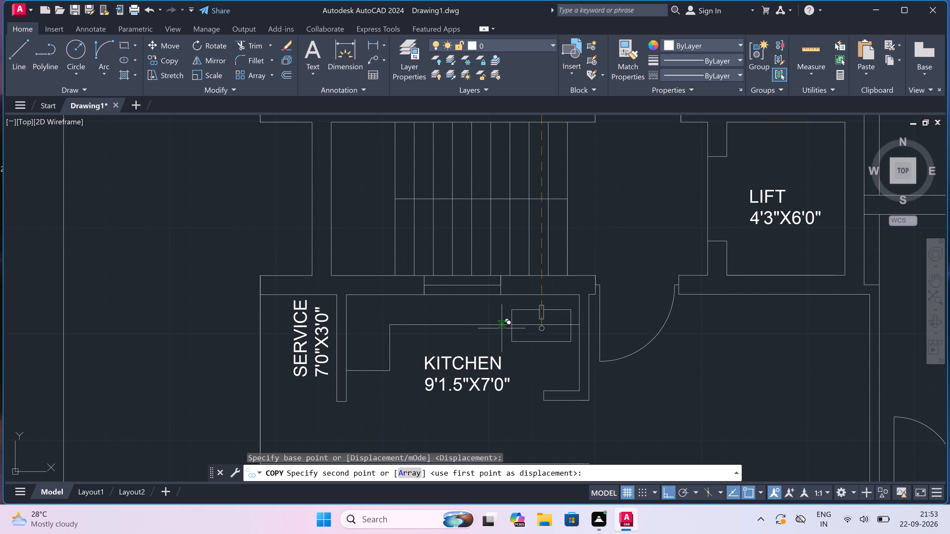
scroll(536, 315, "up", 1)
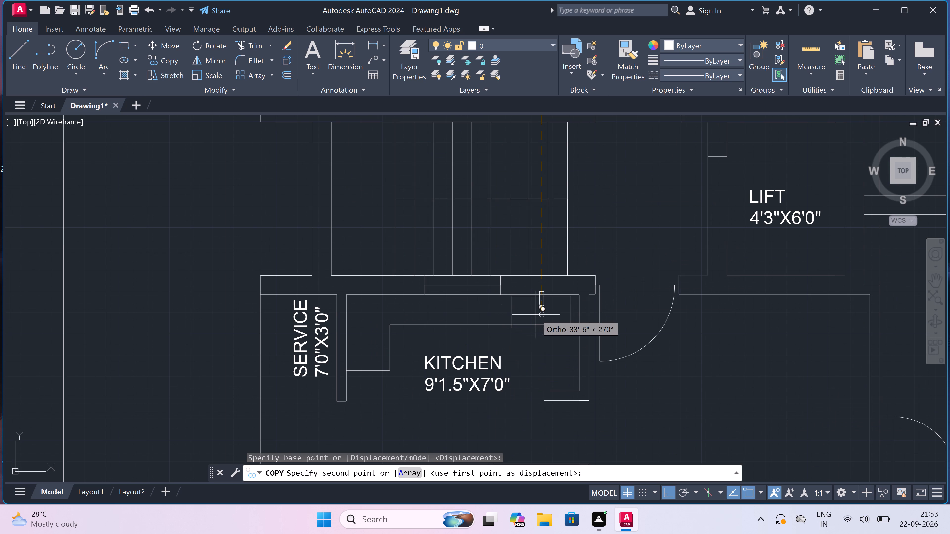
scroll(536, 315, "up", 1)
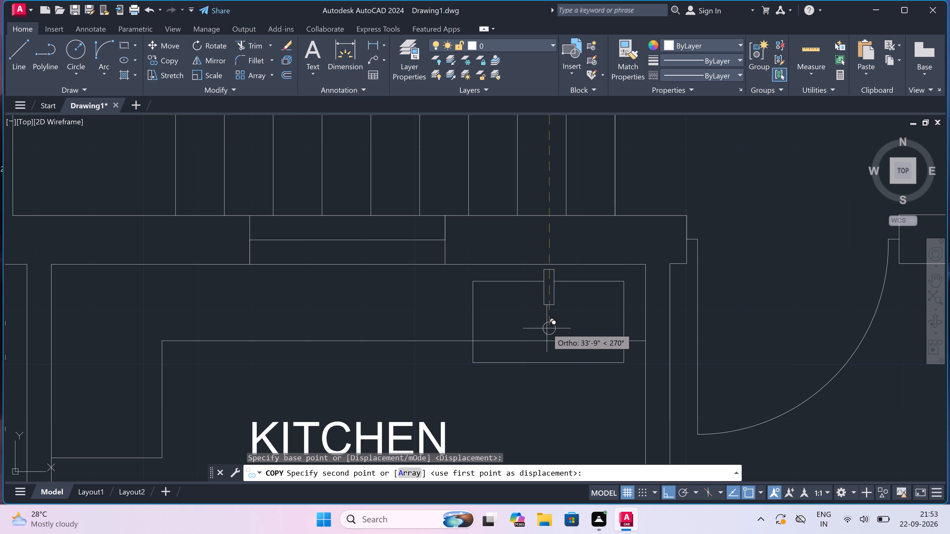
left_click(547, 328)
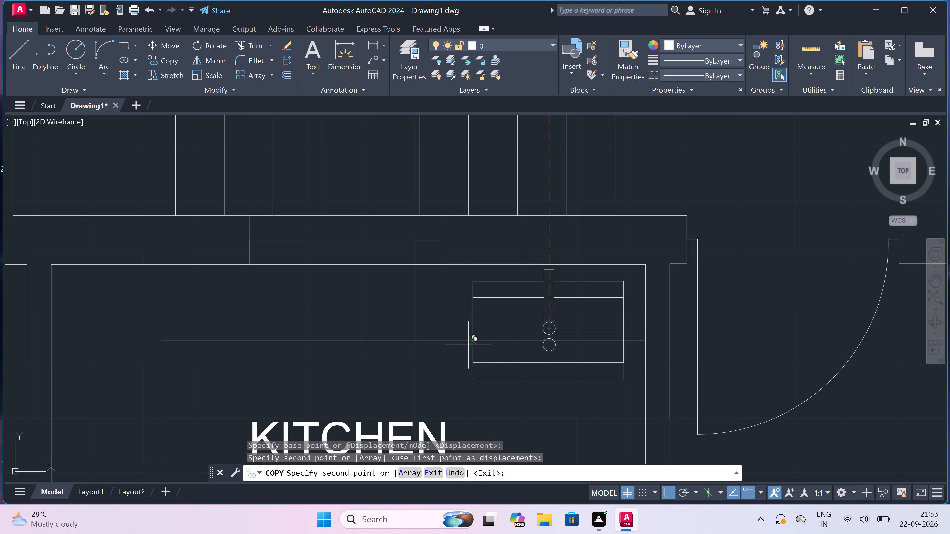
key("Escape")
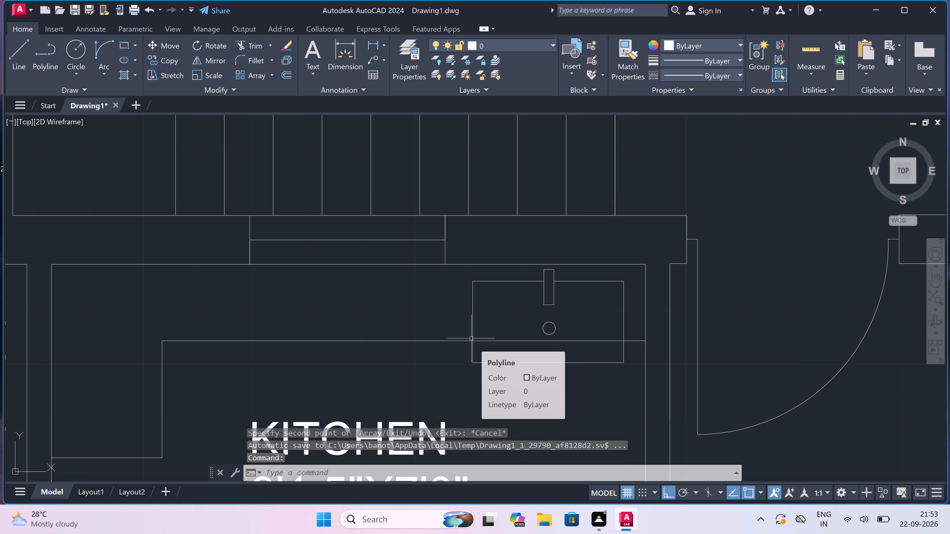
Move the lower kitchen's name and size label straight down about 1'-3", away from the counter.
scroll(472, 332, "down", 2)
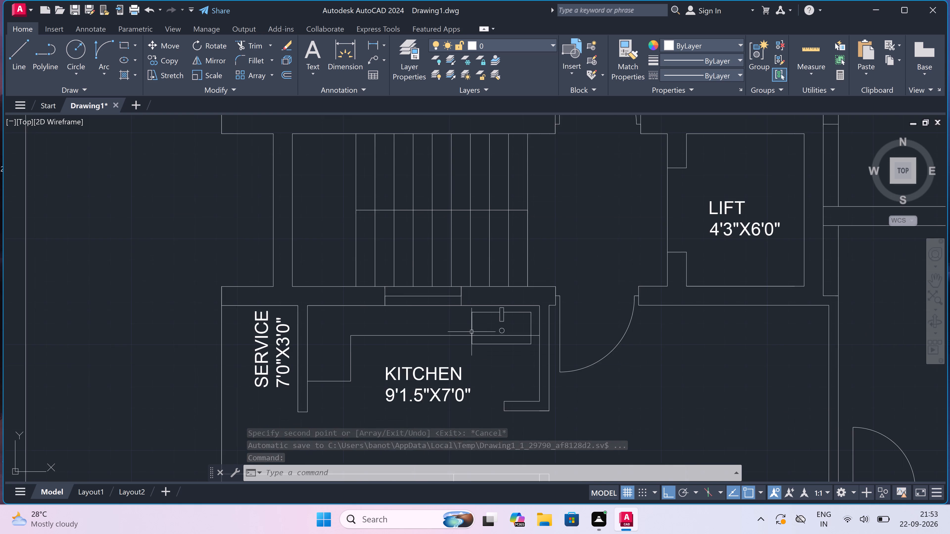
scroll(472, 332, "down", 2)
scroll(436, 371, "up", 1)
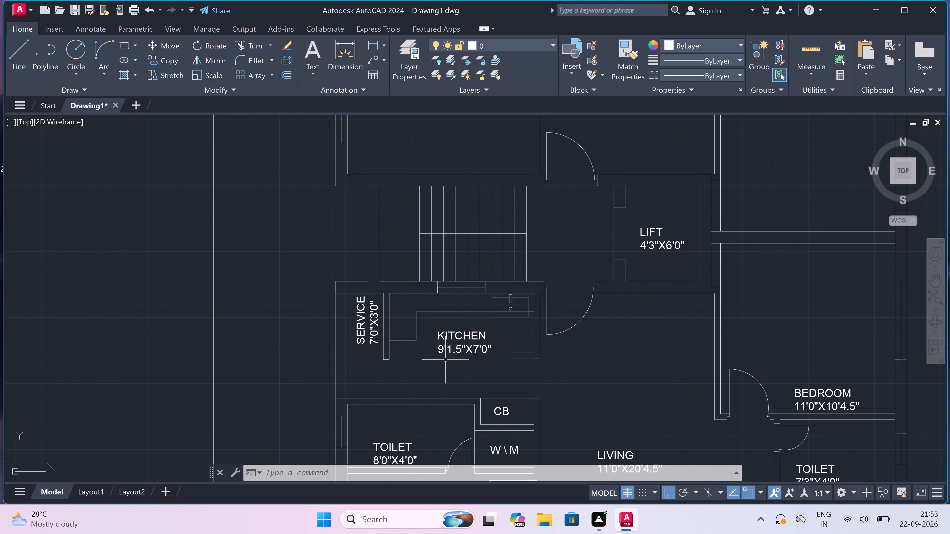
left_click(456, 345)
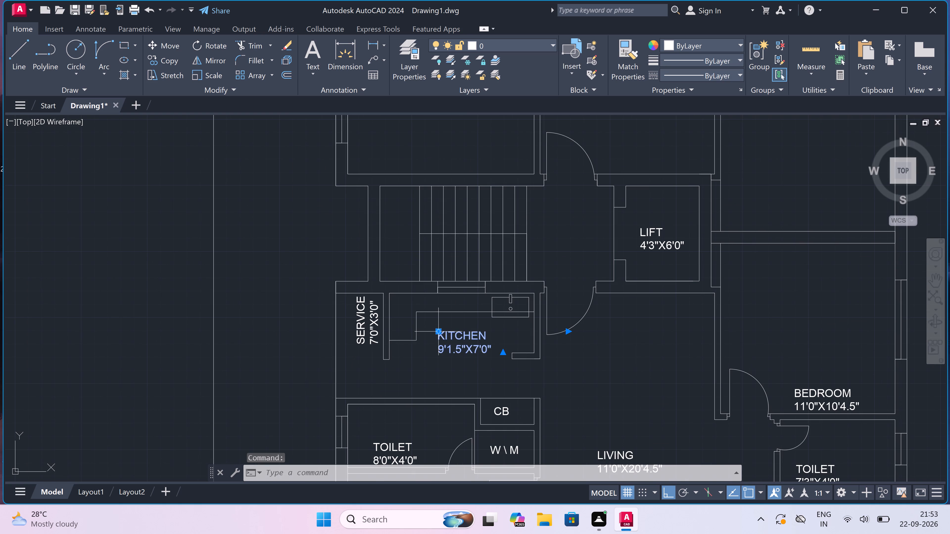
left_click(437, 330)
scroll(434, 352, "up", 2)
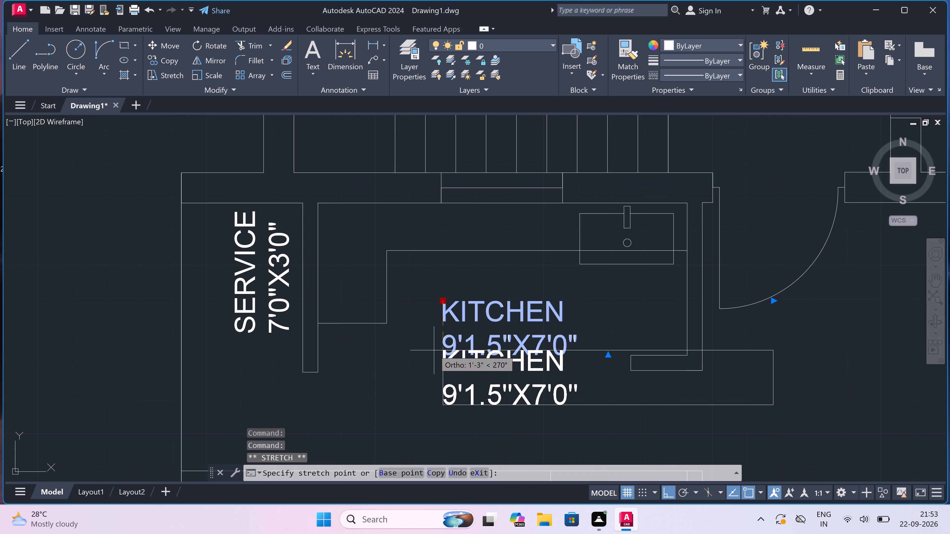
left_click(434, 350)
key("Escape")
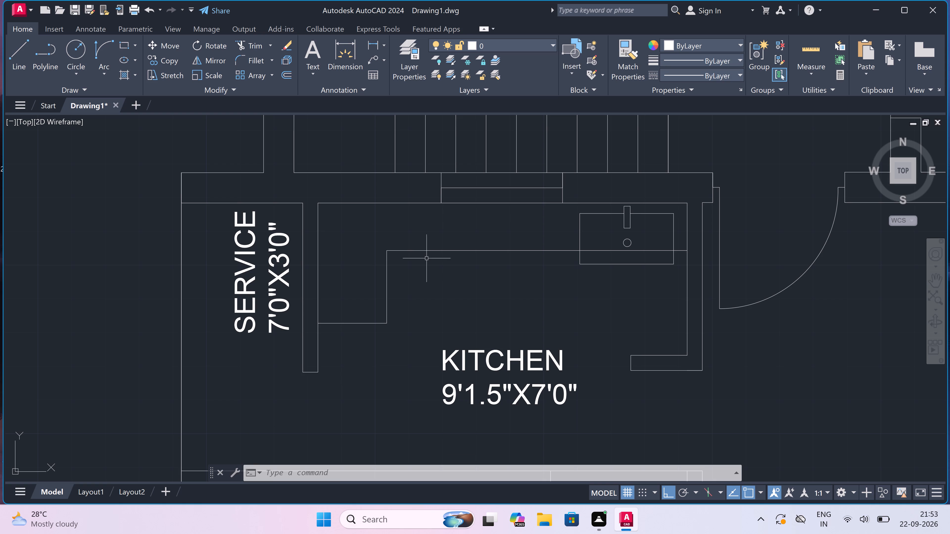
Delete the lower kitchen counter's long front edge and the short vertical edge joining it.
left_click(430, 236)
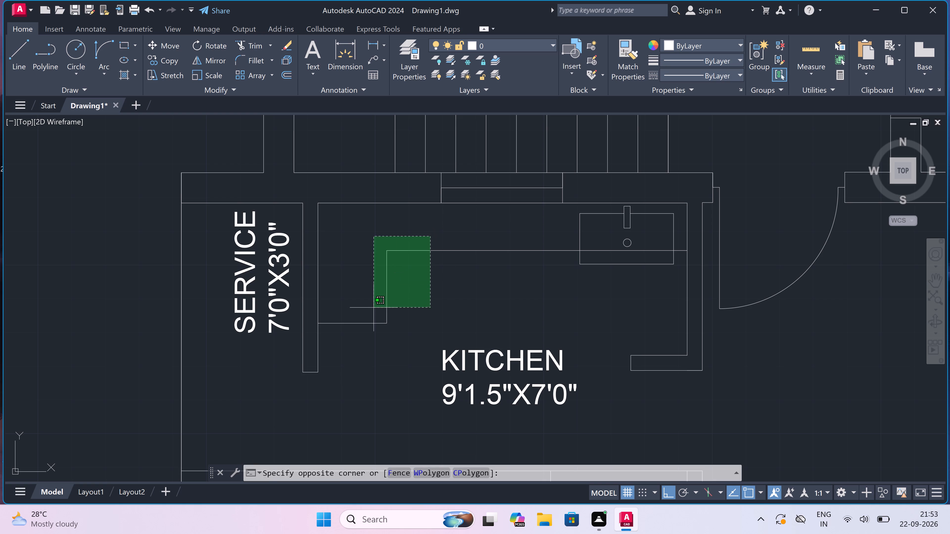
left_click(374, 308)
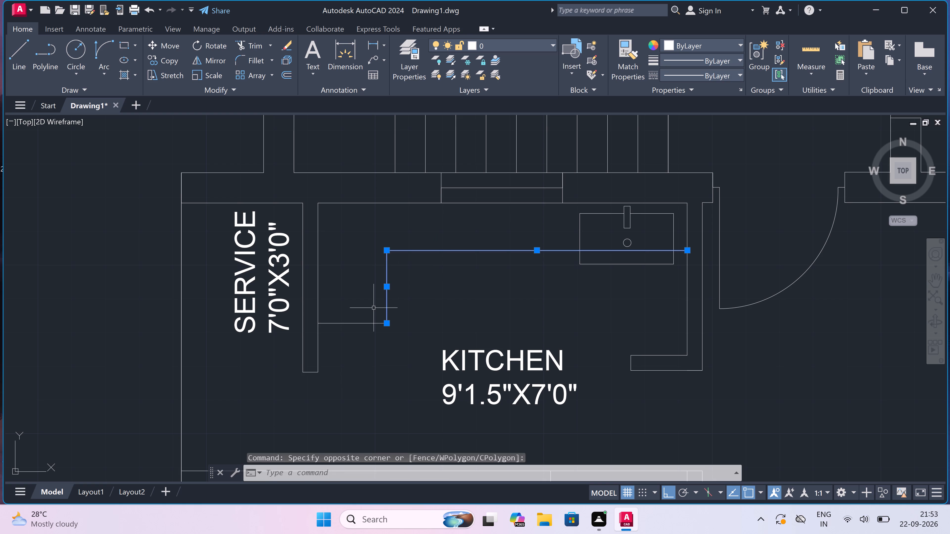
key("Delete")
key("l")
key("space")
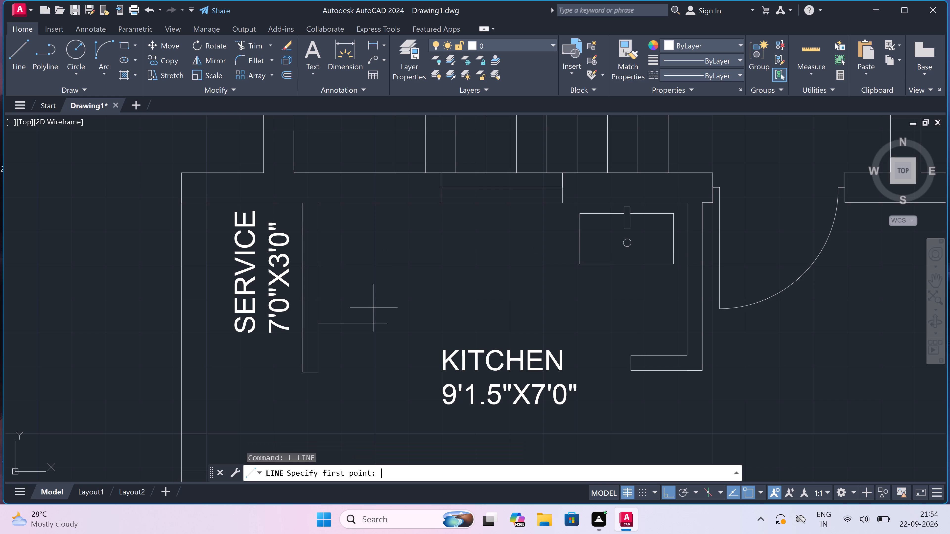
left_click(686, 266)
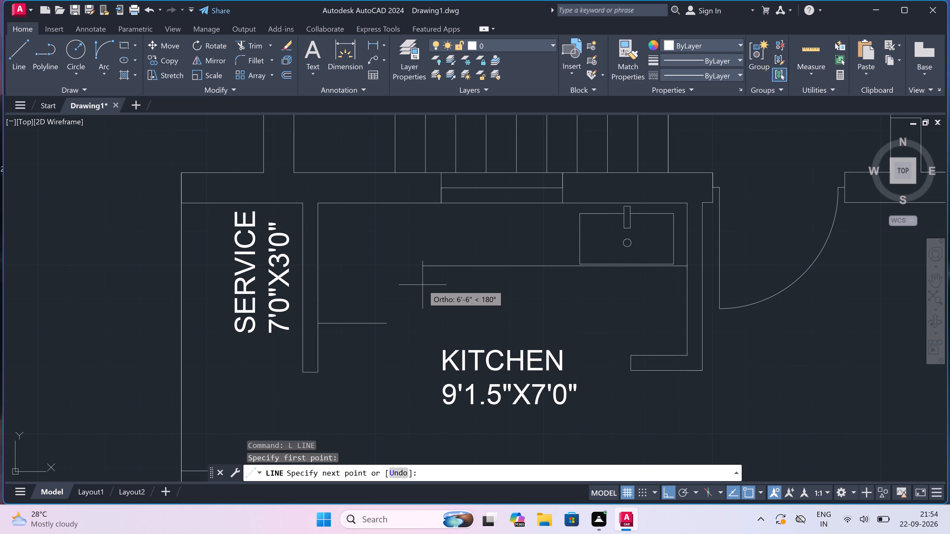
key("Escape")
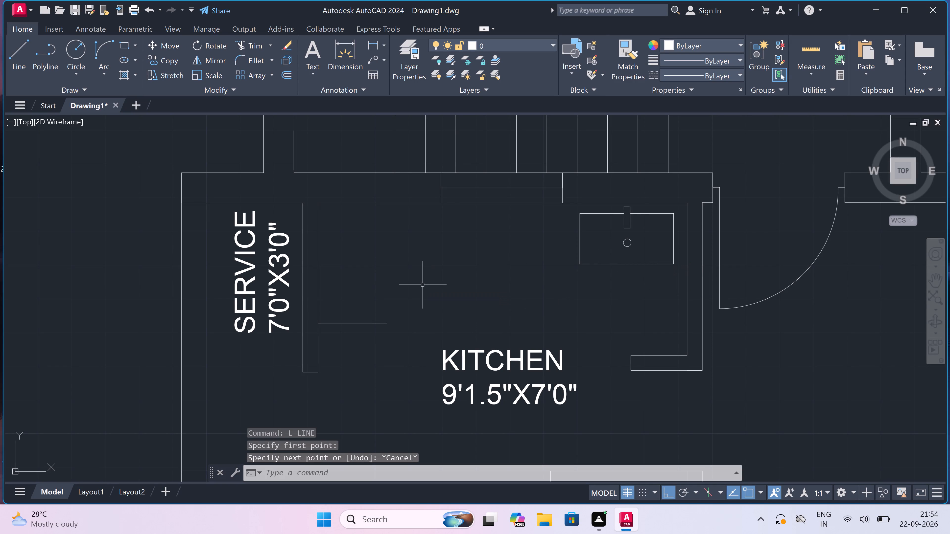
Redraw the lower kitchen's counter edge from the kitchen wall just below the sink, across and down to the end of the remaining short counter line.
type("L")
key("space")
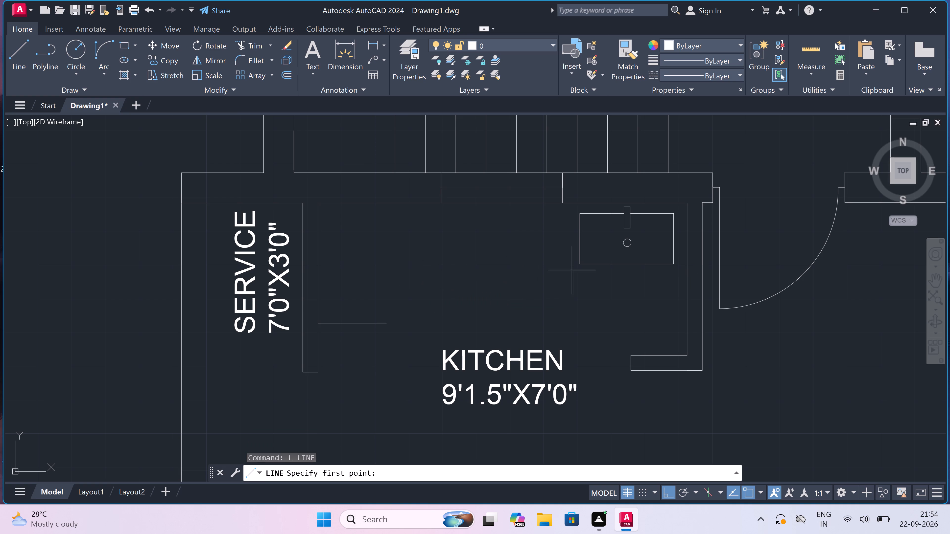
left_click(688, 271)
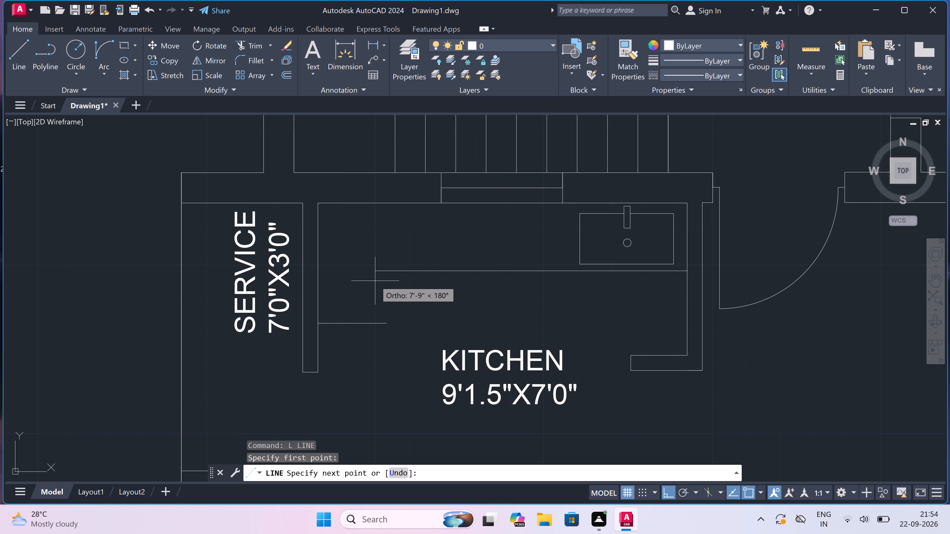
scroll(375, 281, "up", 2)
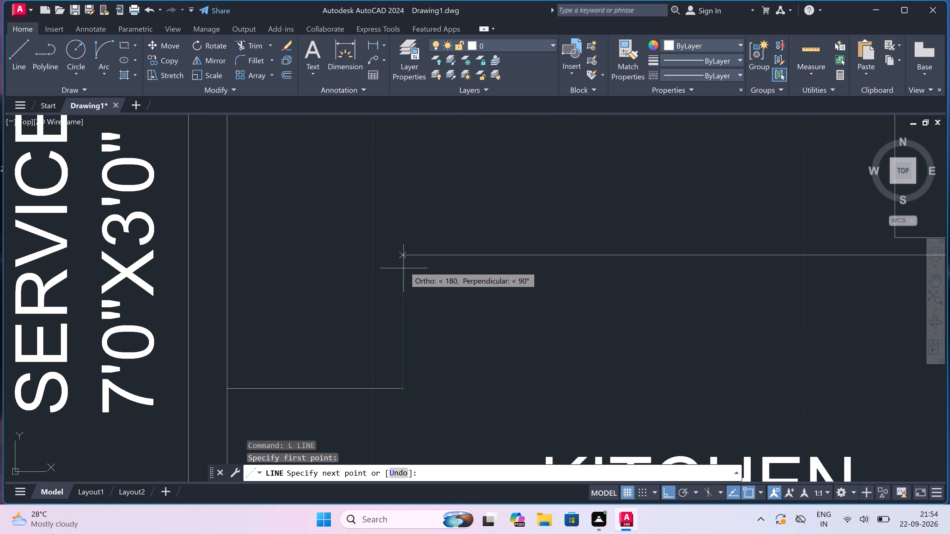
left_click(402, 253)
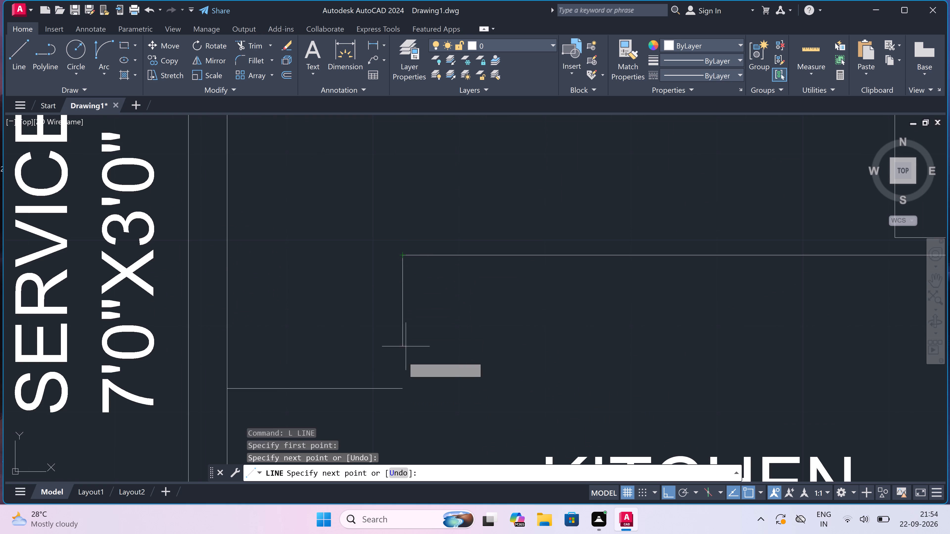
left_click(404, 385)
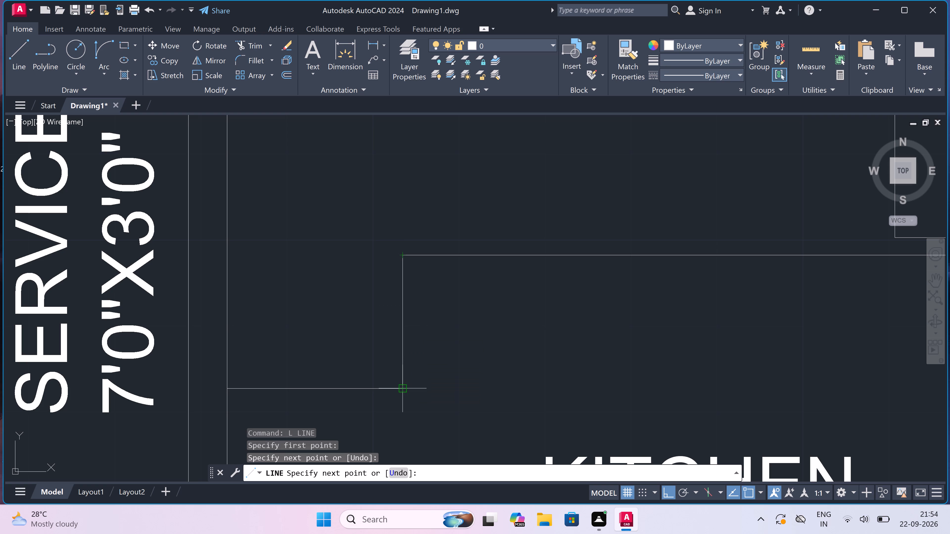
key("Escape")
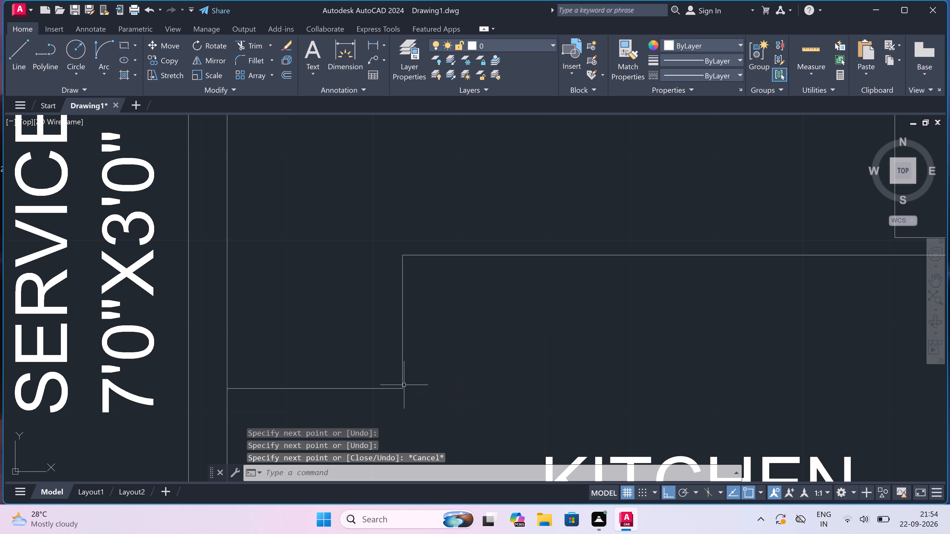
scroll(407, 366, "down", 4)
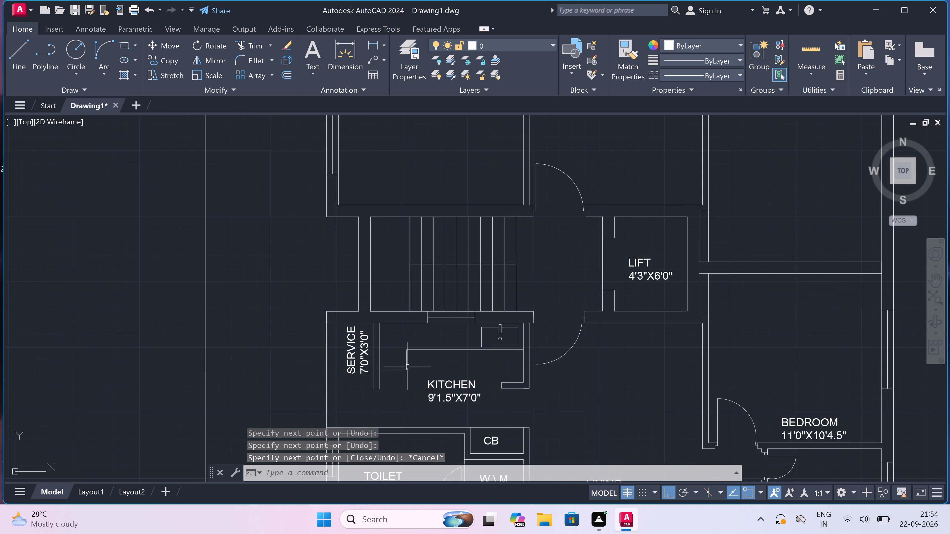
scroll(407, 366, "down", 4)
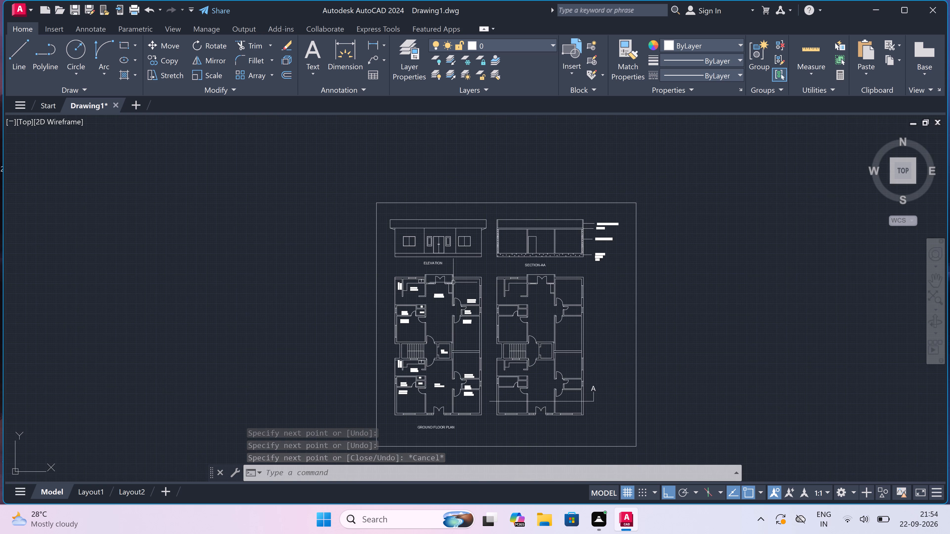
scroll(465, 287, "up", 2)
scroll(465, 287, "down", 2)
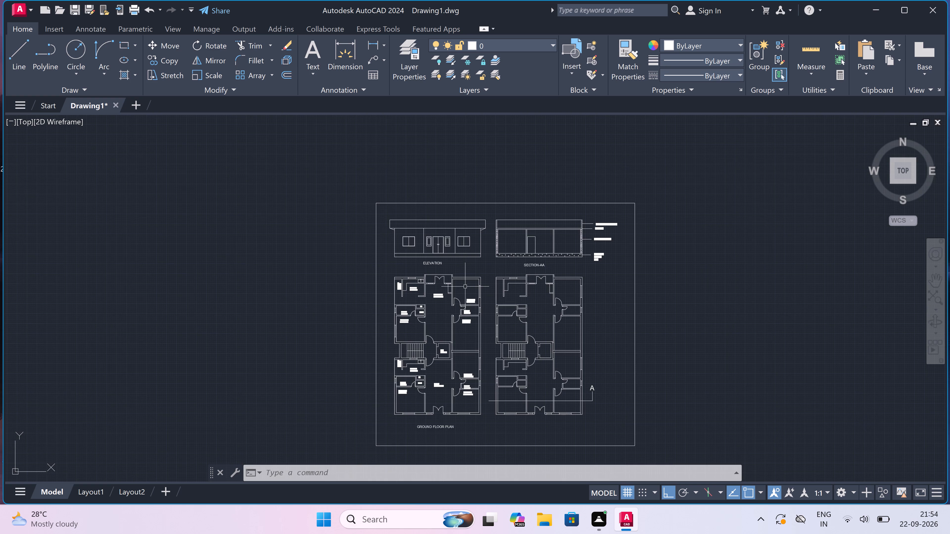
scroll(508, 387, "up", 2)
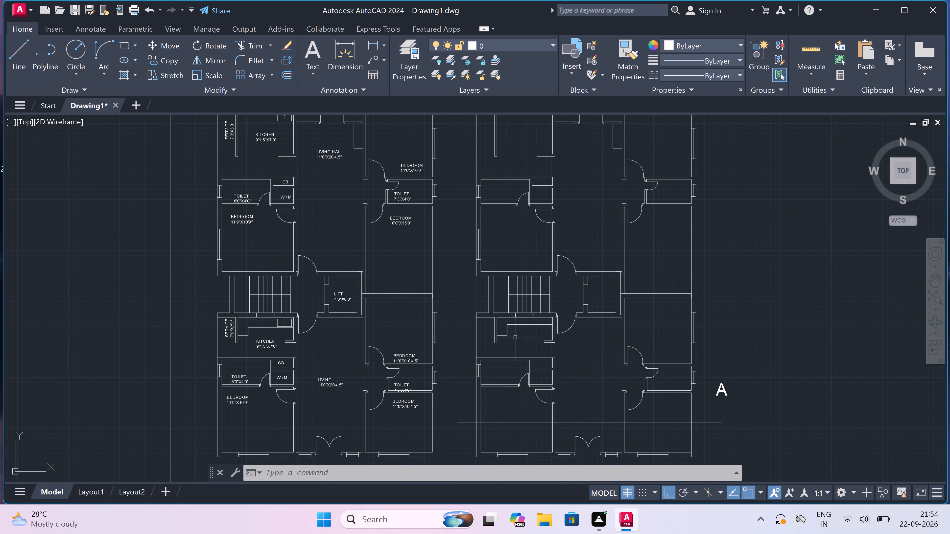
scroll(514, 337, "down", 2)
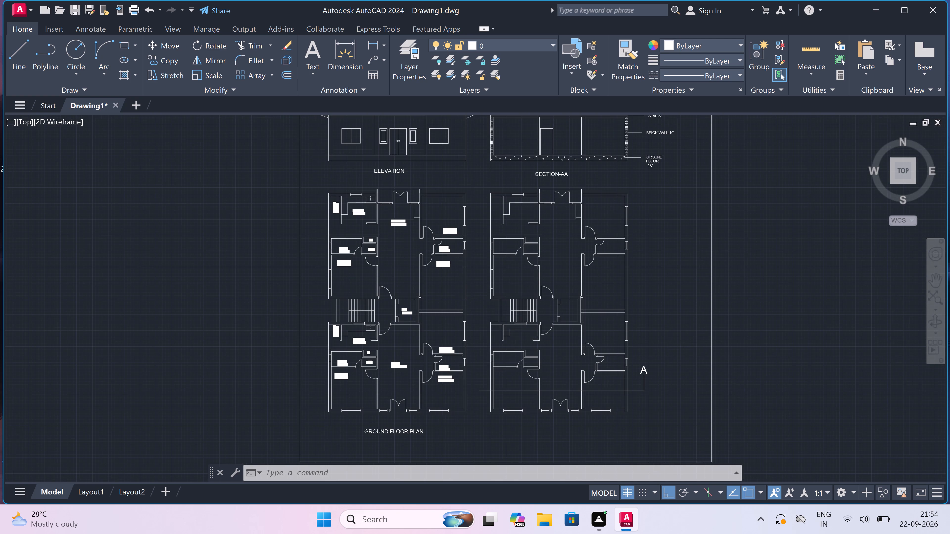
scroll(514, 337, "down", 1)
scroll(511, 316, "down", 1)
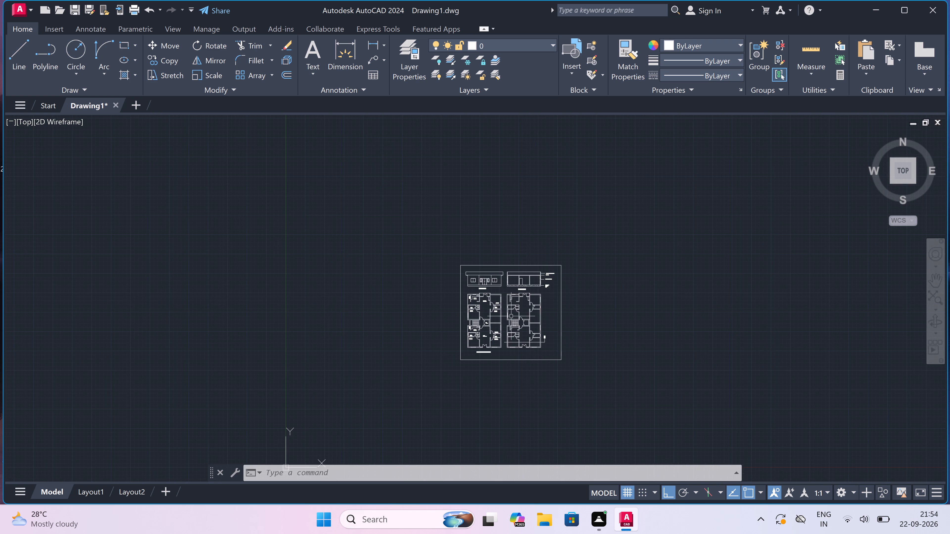
Move the section line, its short end tick and the letter A straight down about 2'-10" in the unlabelled plan.
scroll(524, 356, "up", 3)
scroll(498, 325, "up", 1)
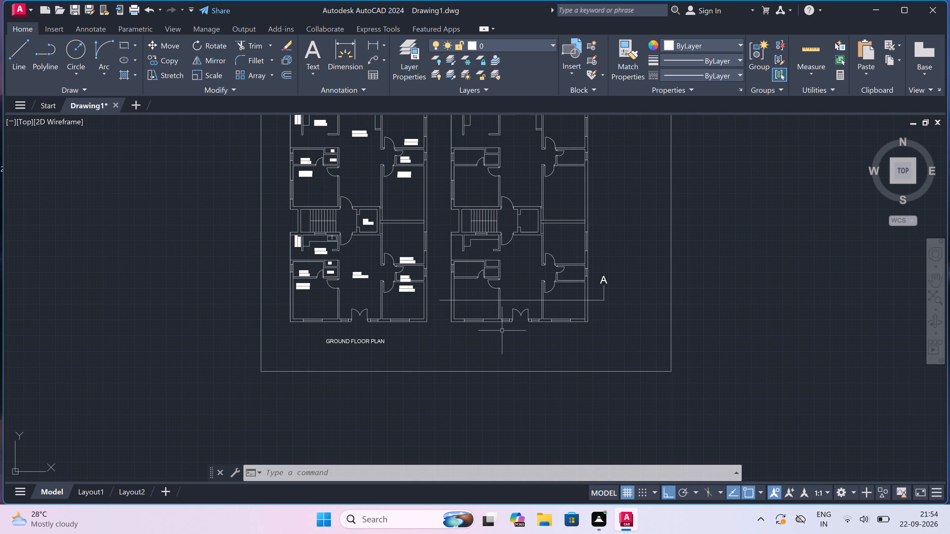
scroll(498, 325, "up", 1)
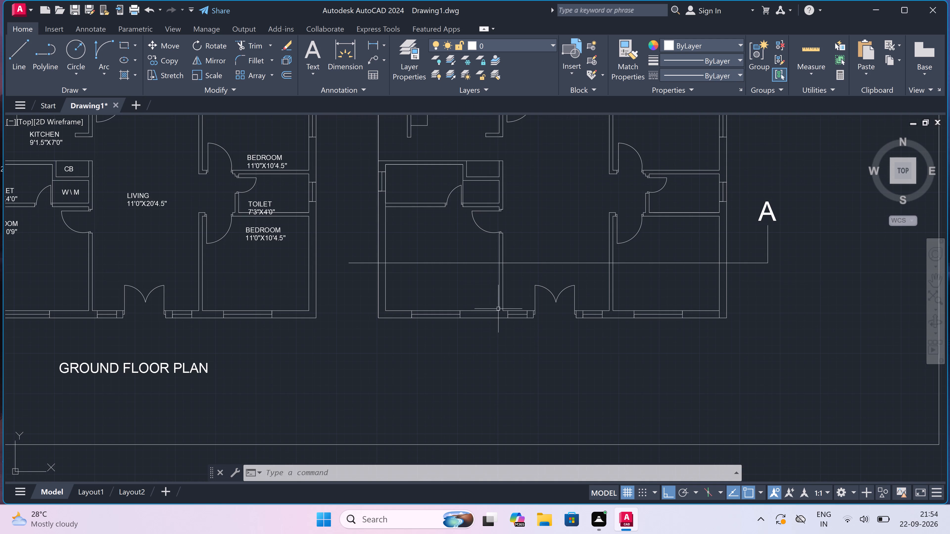
left_click(469, 257)
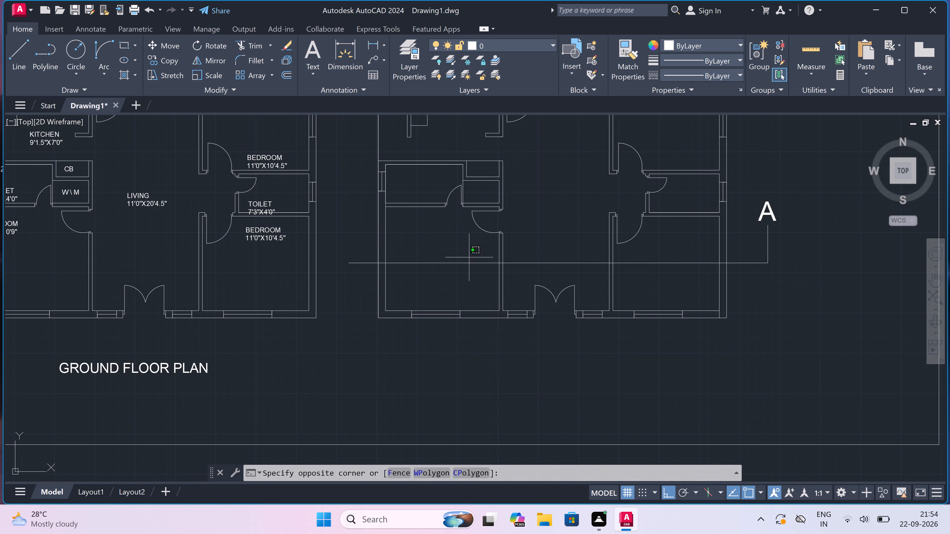
left_click(456, 276)
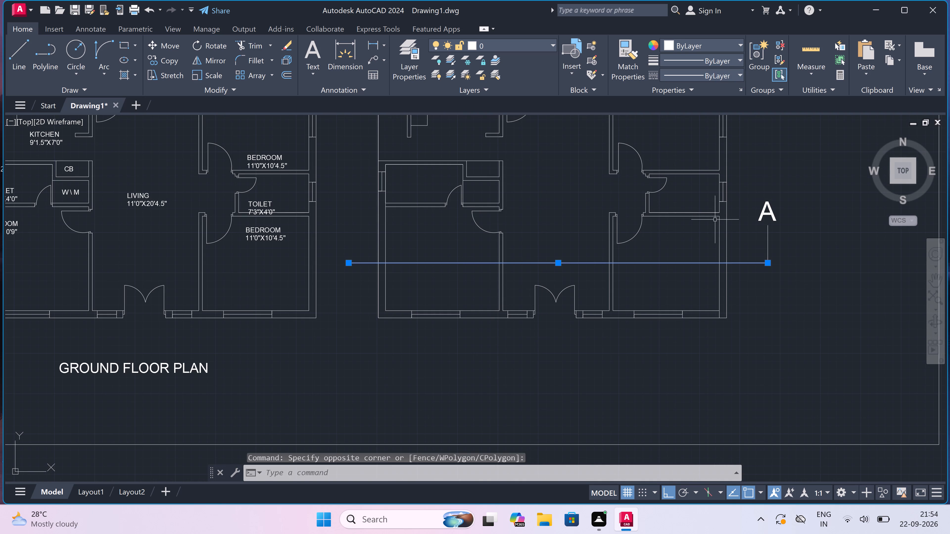
left_click_drag(775, 199, 775, 201)
left_click(764, 252)
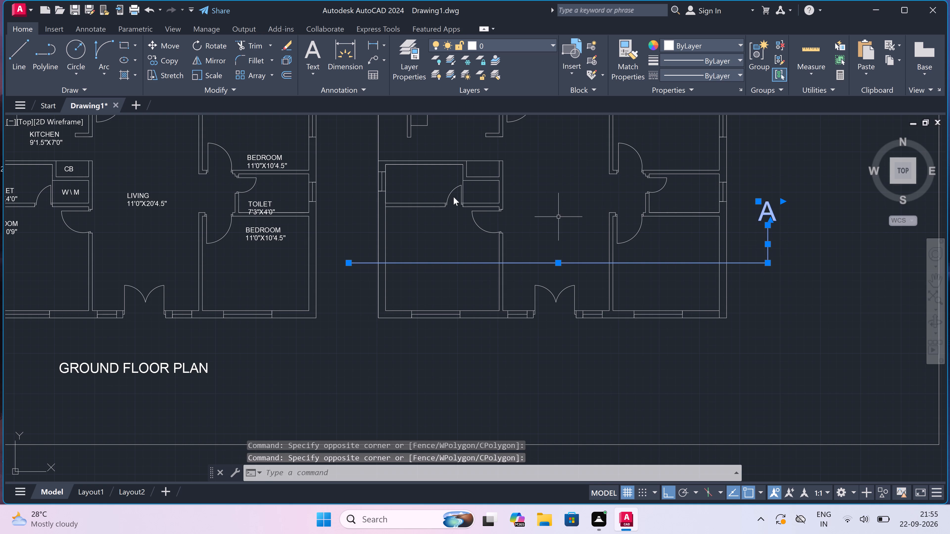
left_click(160, 45)
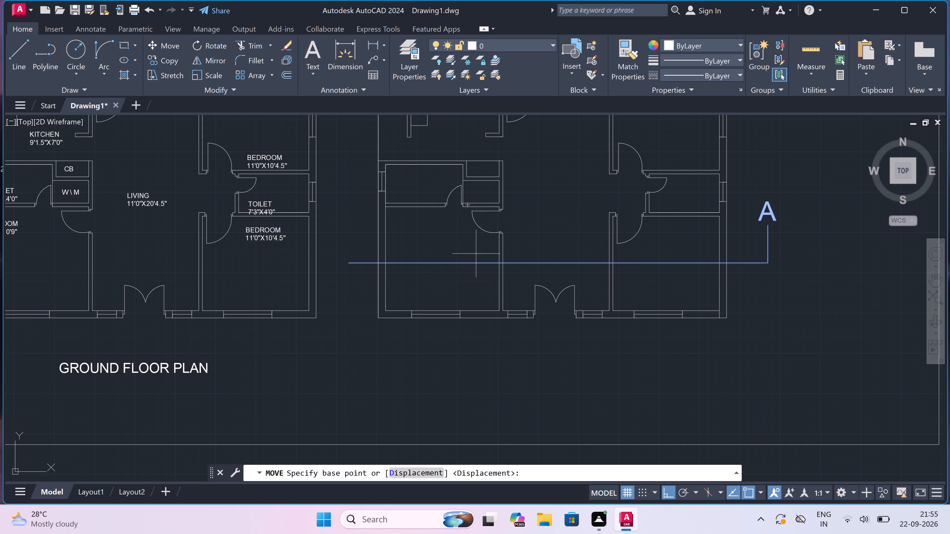
left_click(469, 262)
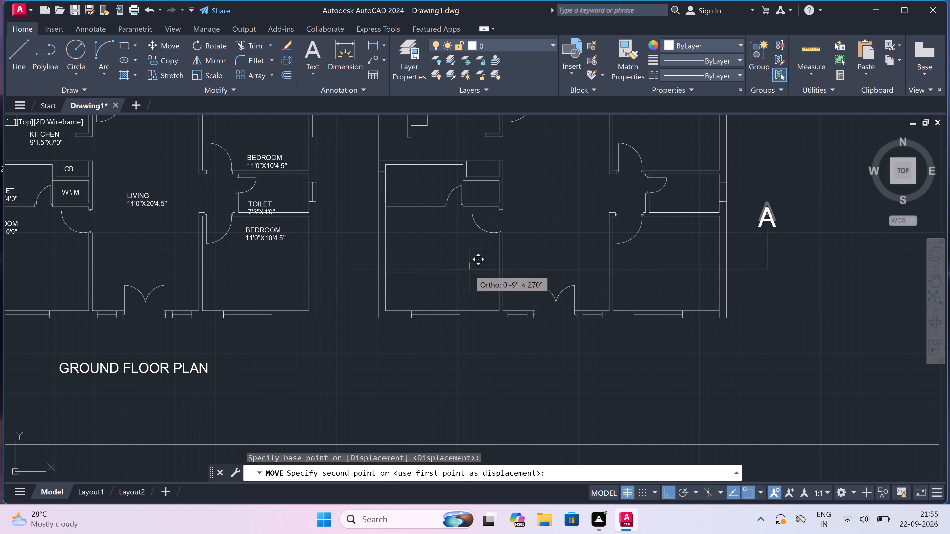
left_click(468, 290)
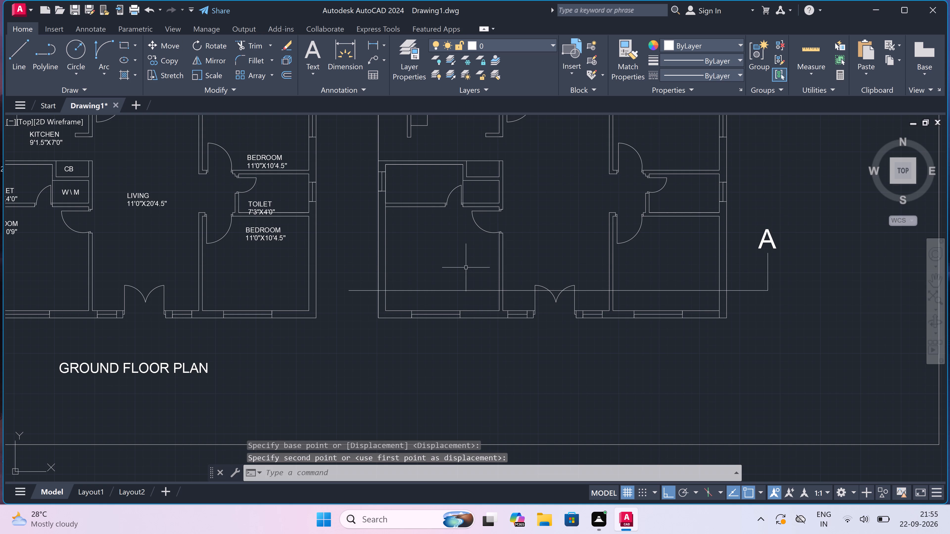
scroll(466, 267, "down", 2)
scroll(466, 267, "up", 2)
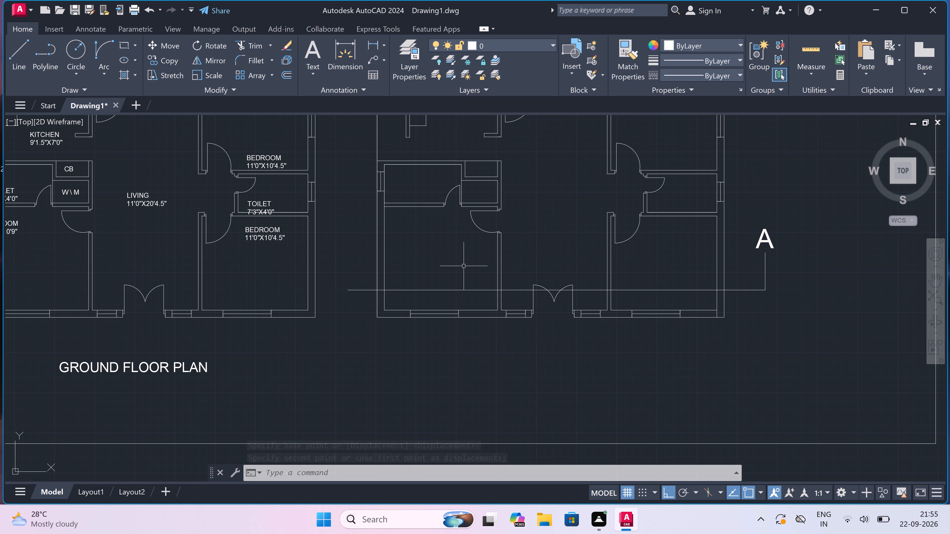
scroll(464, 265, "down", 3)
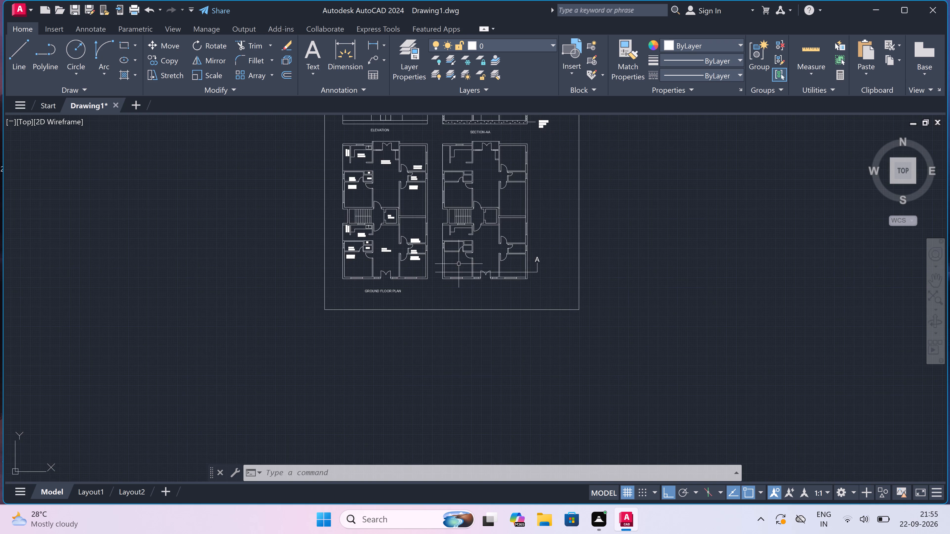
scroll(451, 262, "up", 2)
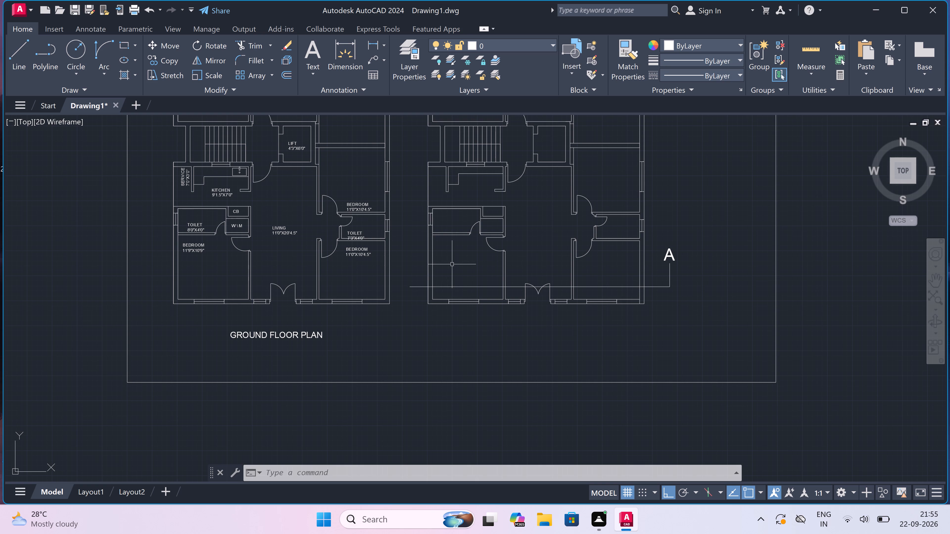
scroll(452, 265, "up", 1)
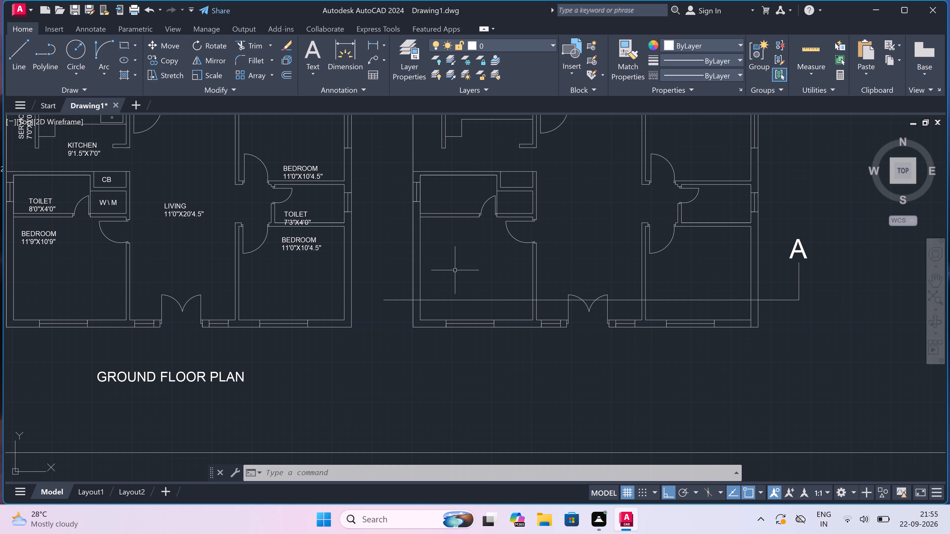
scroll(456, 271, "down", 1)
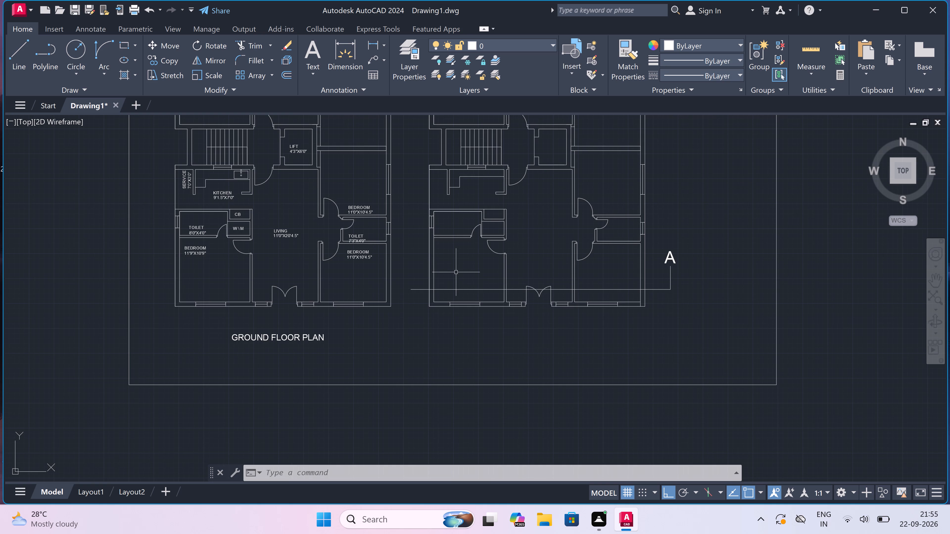
Open the recent drawing GROUND FLOOR PLAN -1 22-09-26.dwg.
left_click(16, 7)
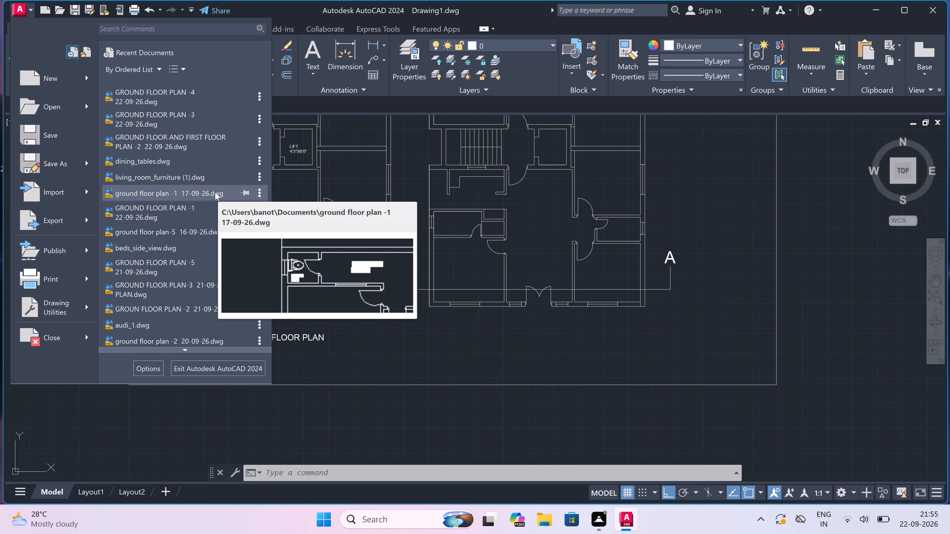
double_click(215, 205)
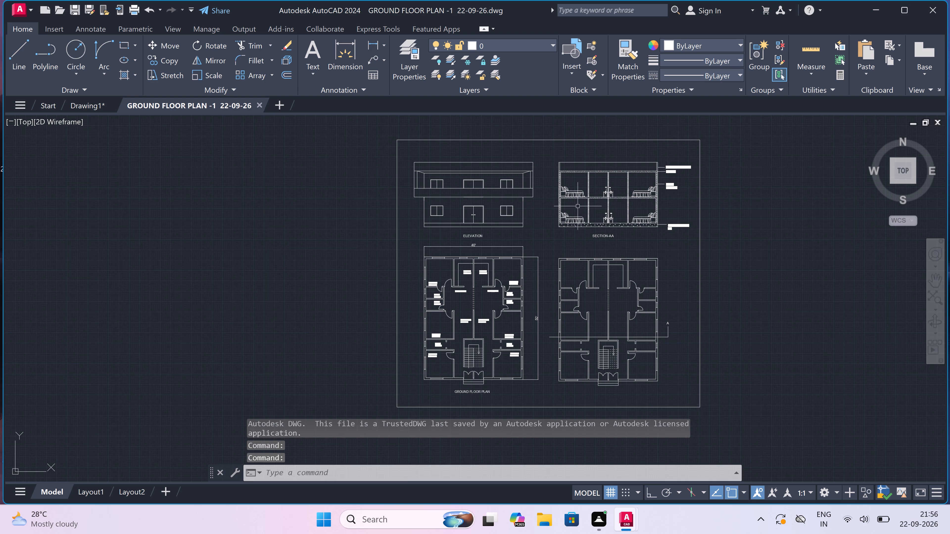
Copy the side-view bed block in the lower storey's leftmost room of Section-AA to the clipboard.
scroll(577, 210, "up", 3)
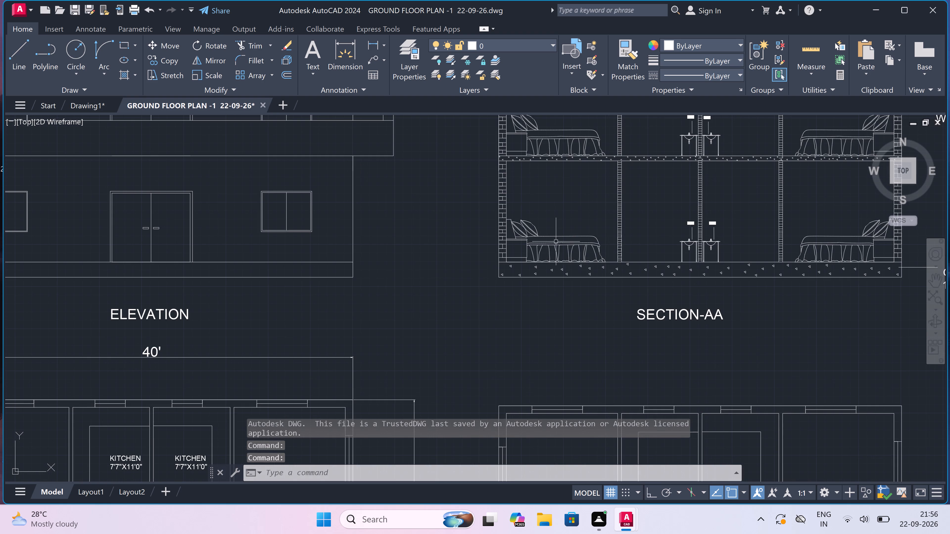
left_click(556, 242)
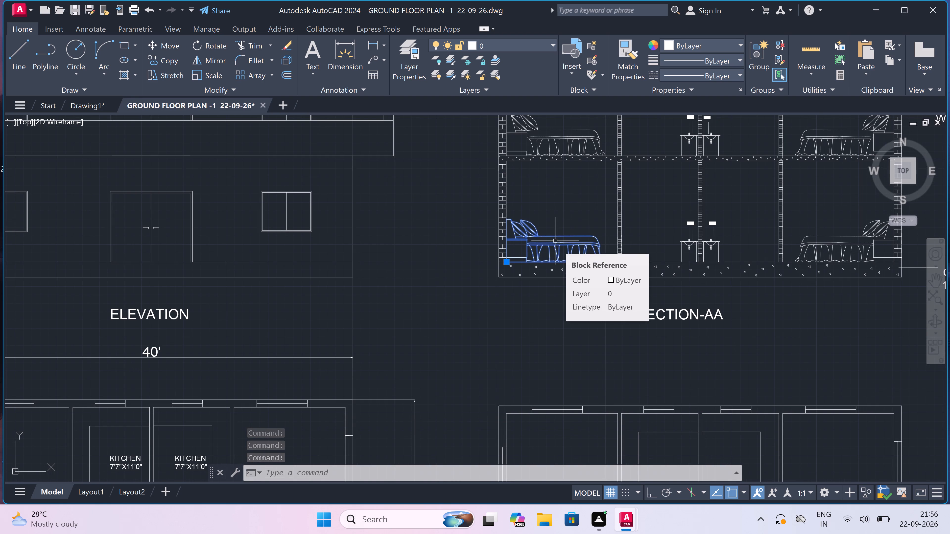
key("ctrl+c")
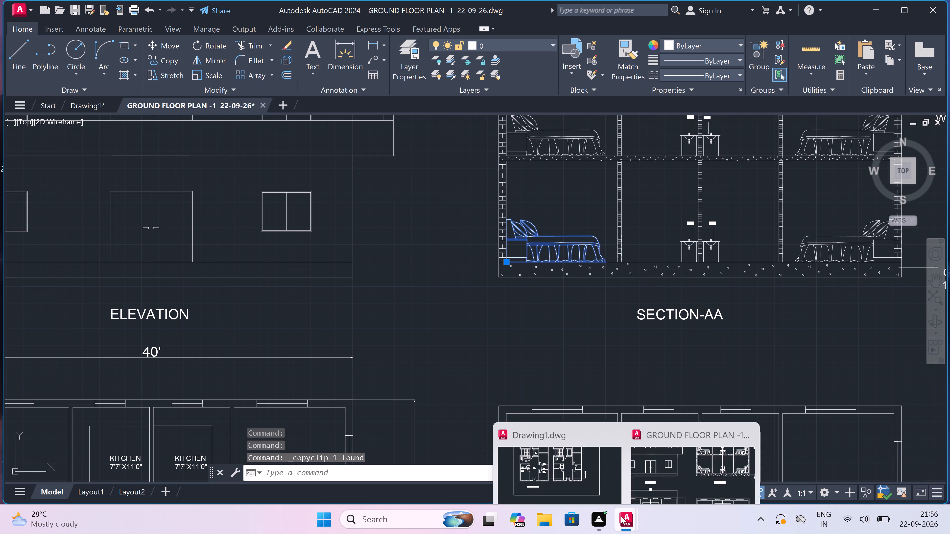
Switch to Drawing1 and paste the bed into Section-AA, where the leftmost brick wall's inner face meets the floor line.
left_click(571, 474)
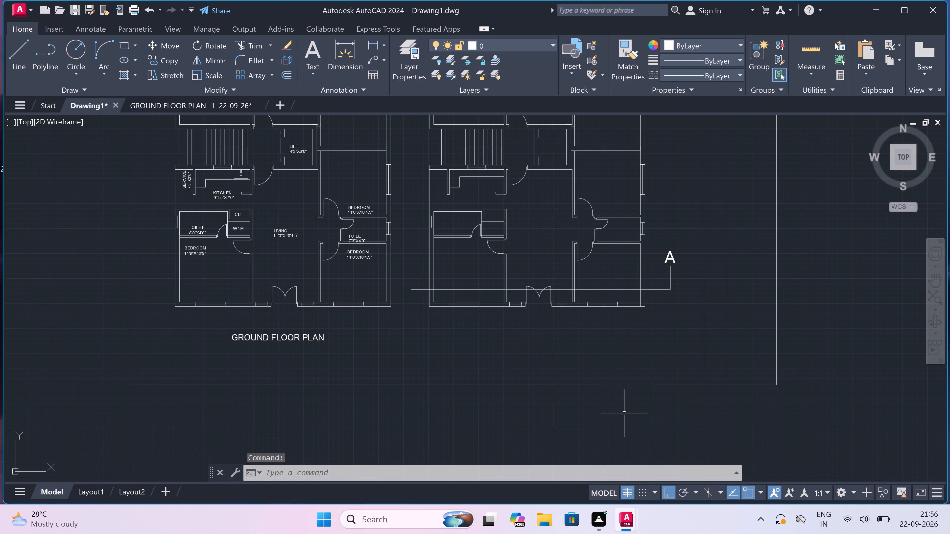
scroll(595, 437, "down", 2)
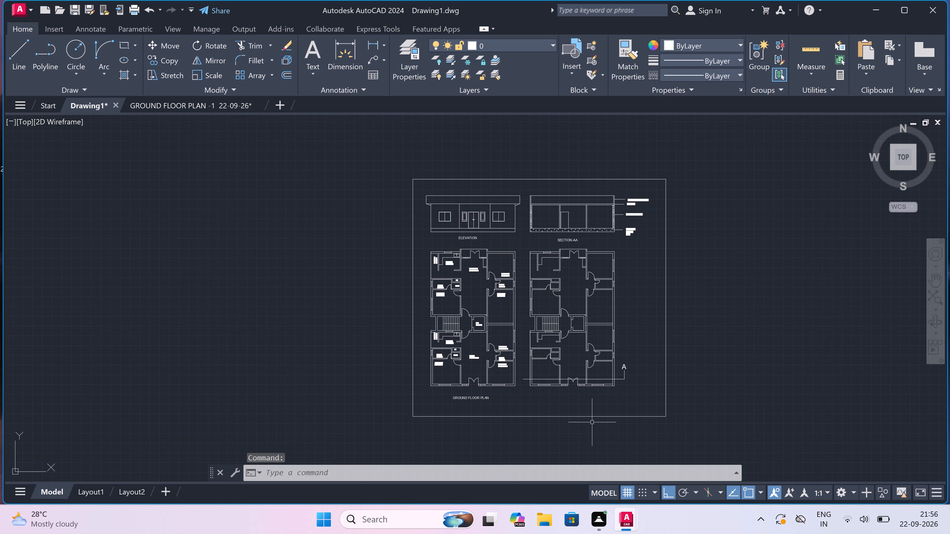
key("ctrl+v")
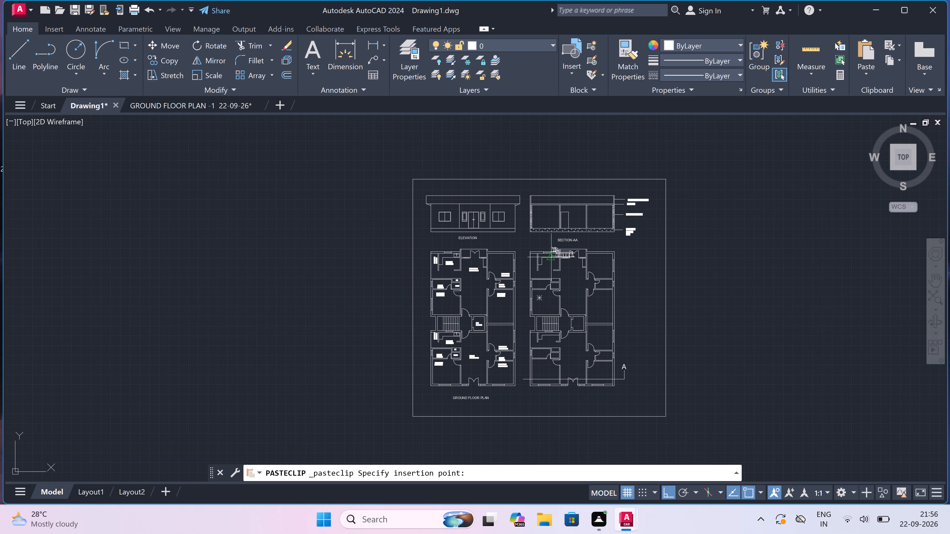
scroll(536, 227, "up", 4)
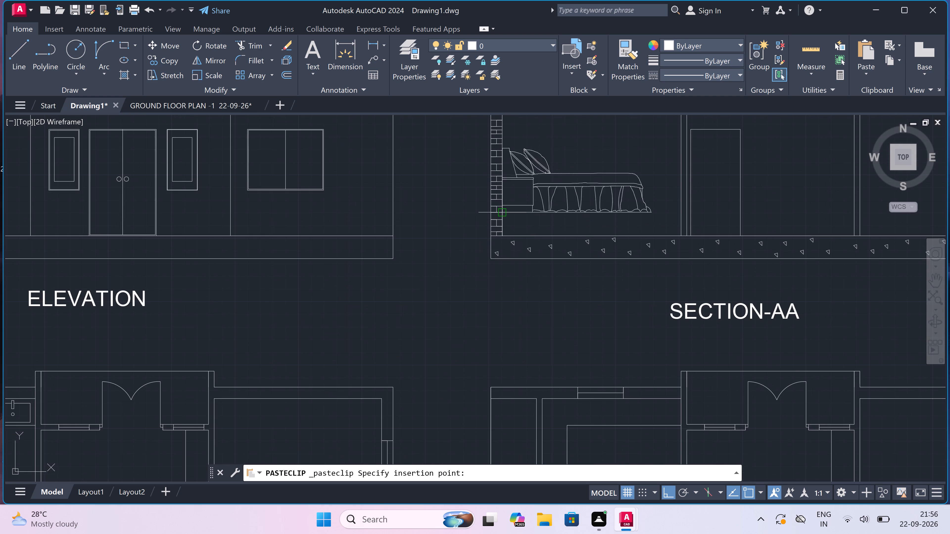
scroll(504, 216, "up", 2)
scroll(495, 259, "up", 2)
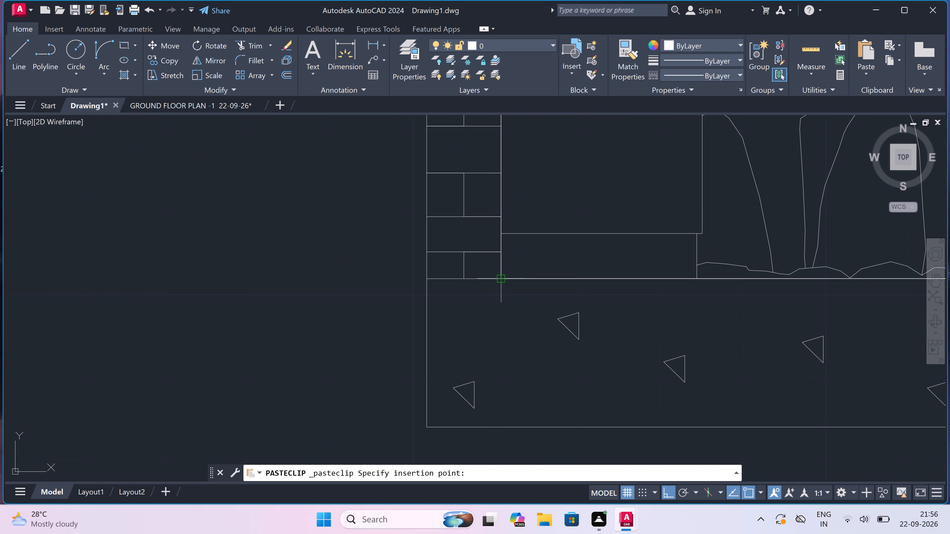
left_click(501, 277)
Copy the pasted bed in Section-AA horizontally to the empty space to the right of the sheet frame.
scroll(499, 278, "down", 2)
left_click(561, 206)
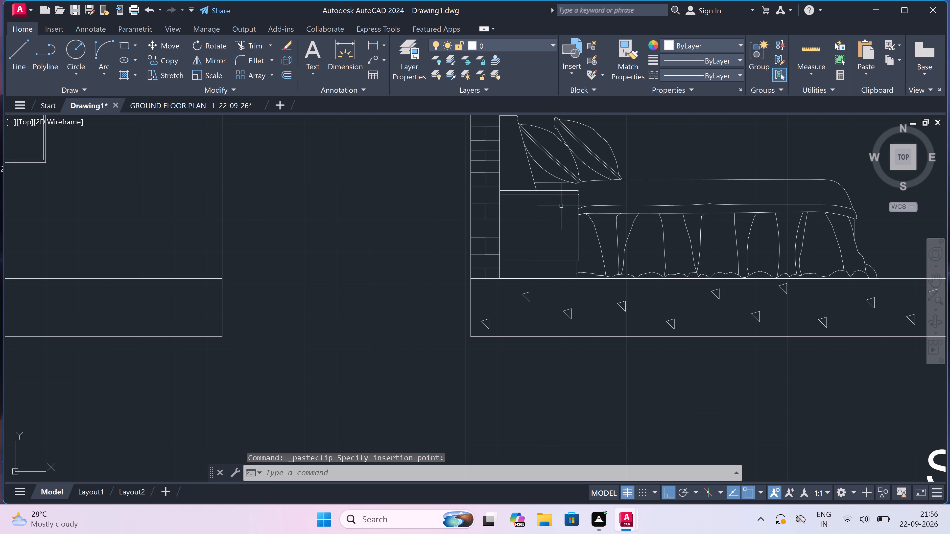
left_click(550, 178)
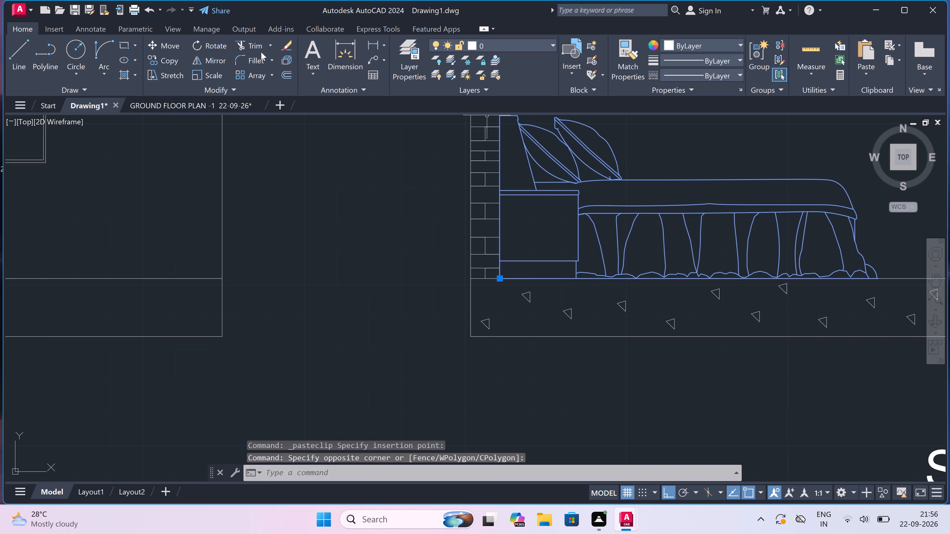
left_click(172, 56)
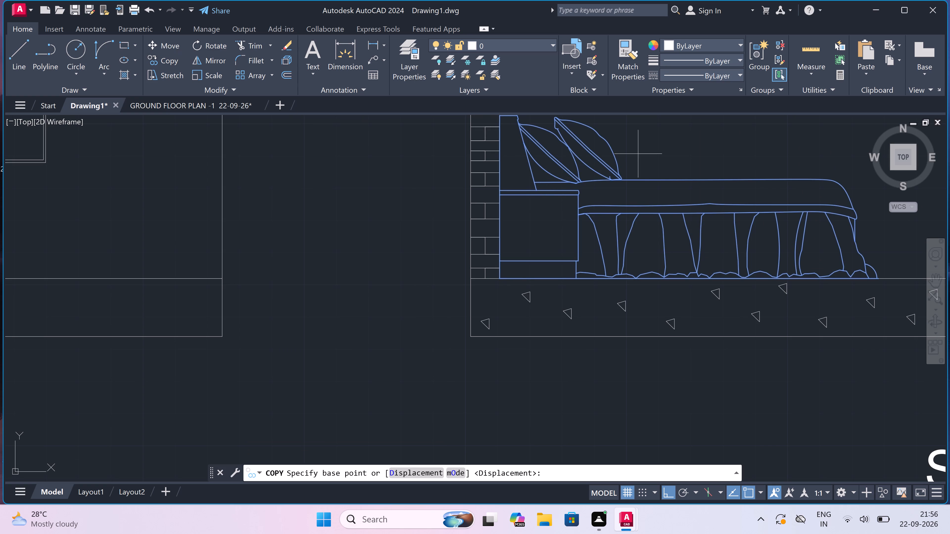
left_click_drag(647, 193, 634, 195)
scroll(345, 254, "down", 2)
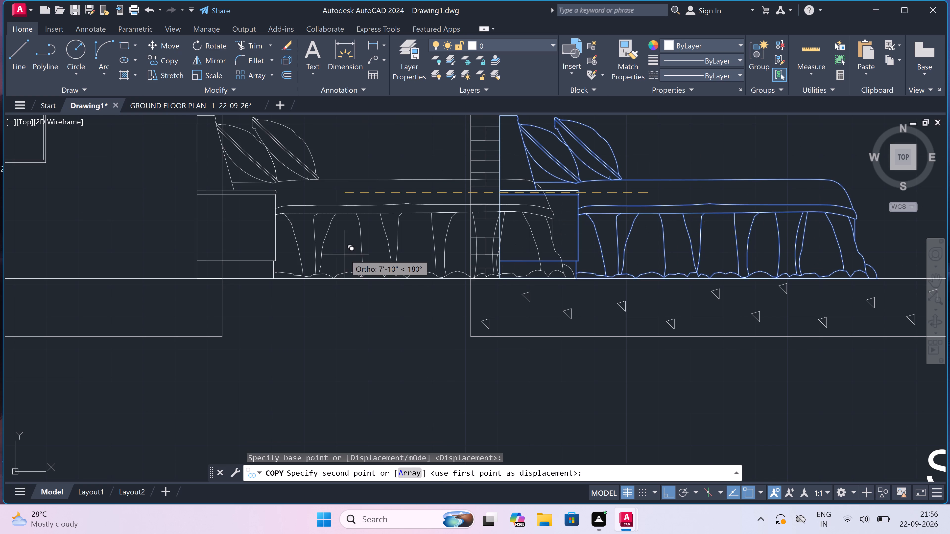
scroll(345, 254, "down", 2)
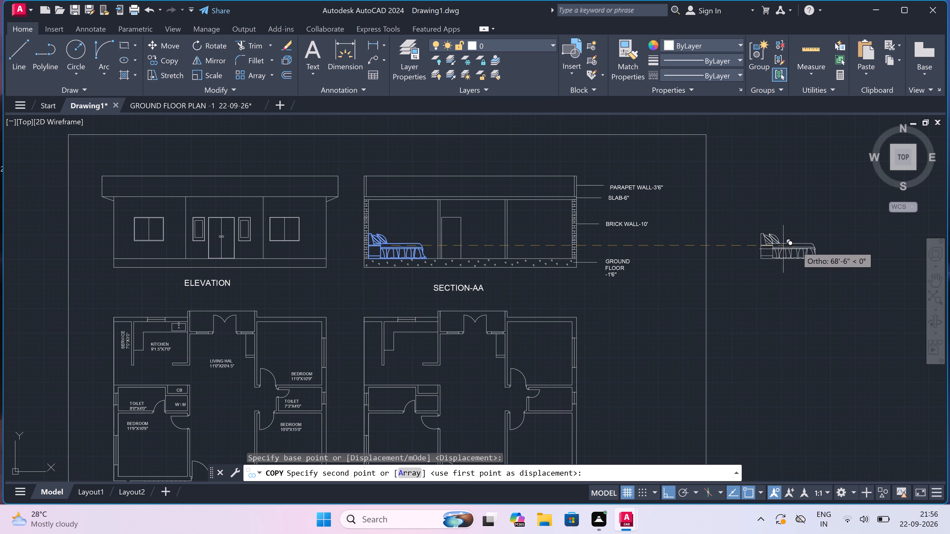
left_click(817, 244)
key("Escape")
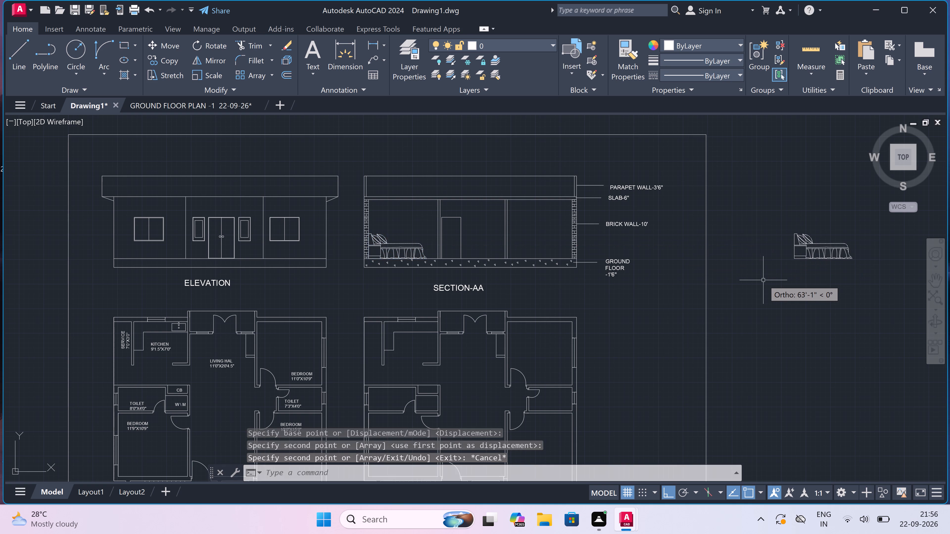
Mirror the bed copy outside the frame about a vertical line through its headboard edge, keeping the source object.
scroll(759, 271, "down", 3)
scroll(791, 256, "up", 3)
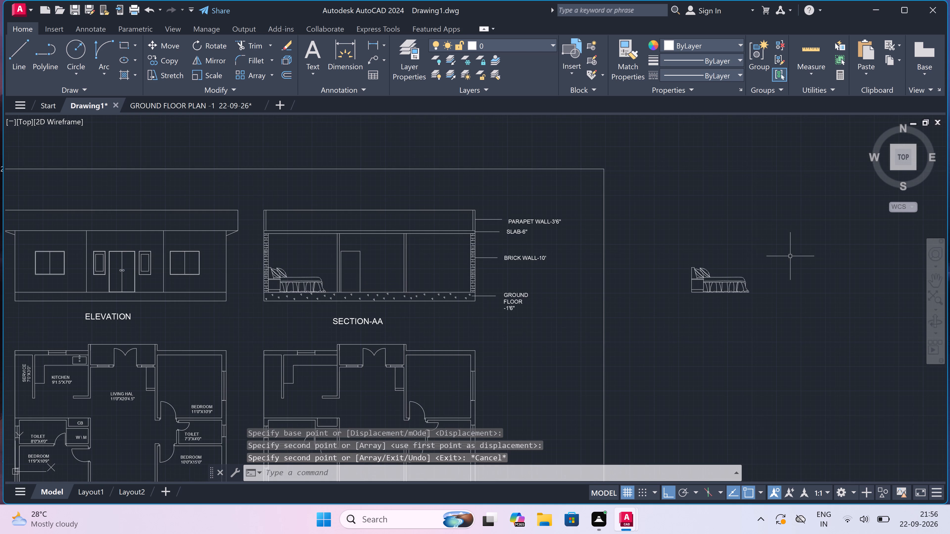
left_click(752, 263)
left_click(675, 308)
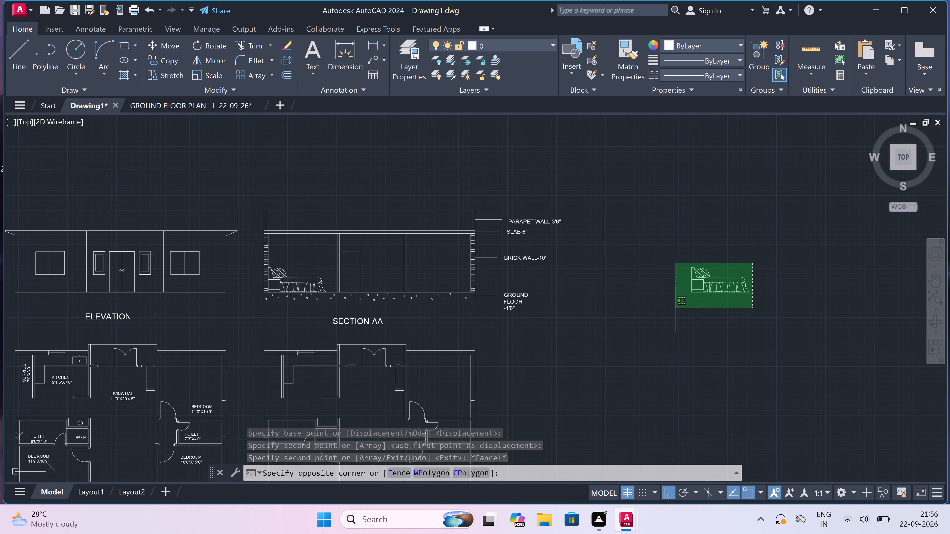
left_click(201, 56)
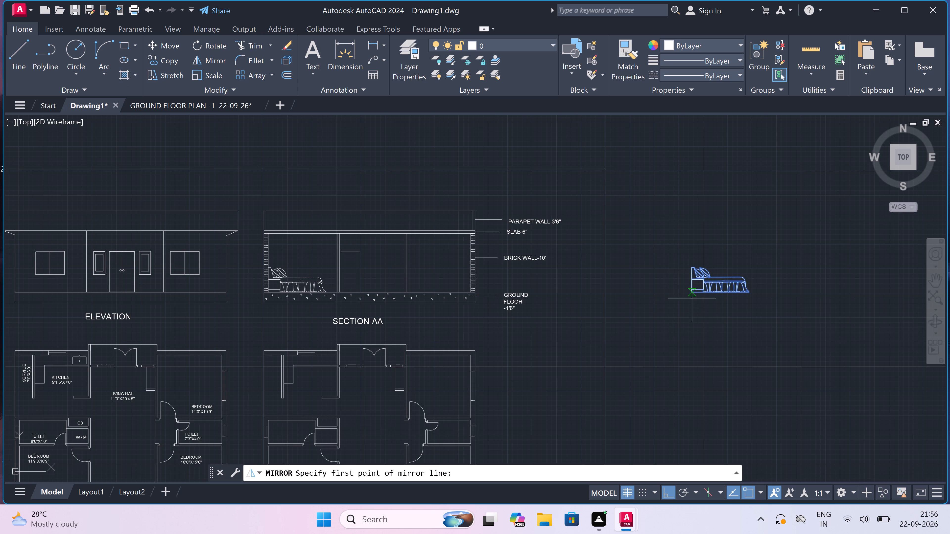
left_click(692, 289)
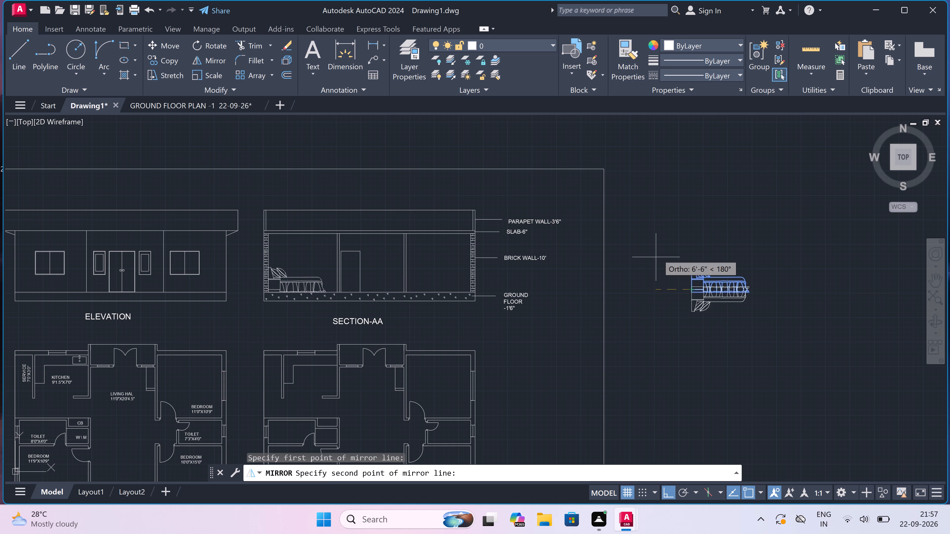
double_click(692, 206)
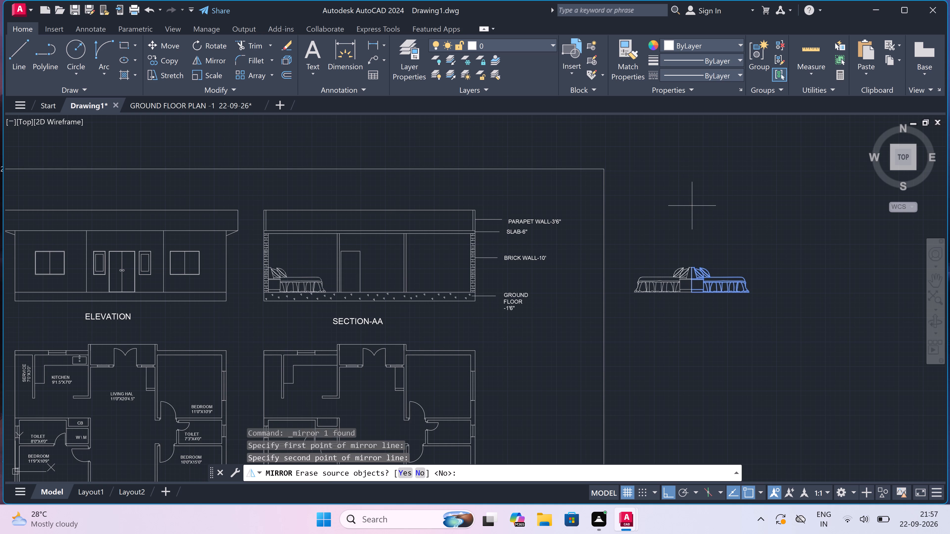
key("space")
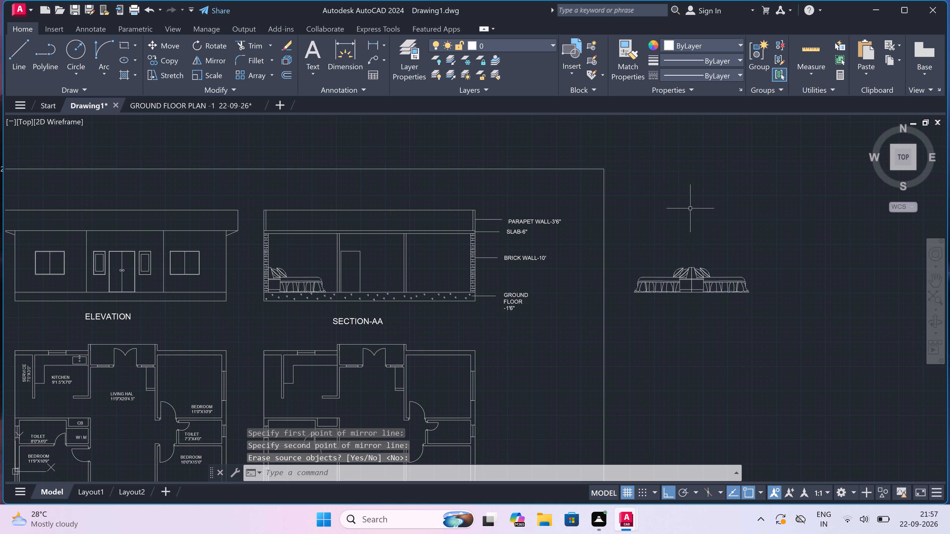
Delete the unmirrored bed copy outside the frame, leaving only the mirrored one.
scroll(723, 280, "up", 2)
left_click_drag(720, 276, 718, 285)
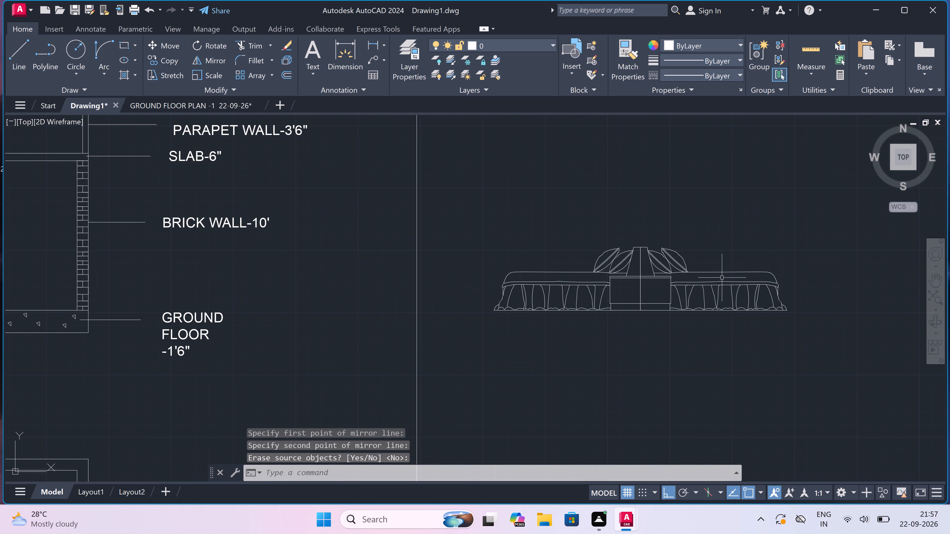
left_click(708, 315)
key("Delete")
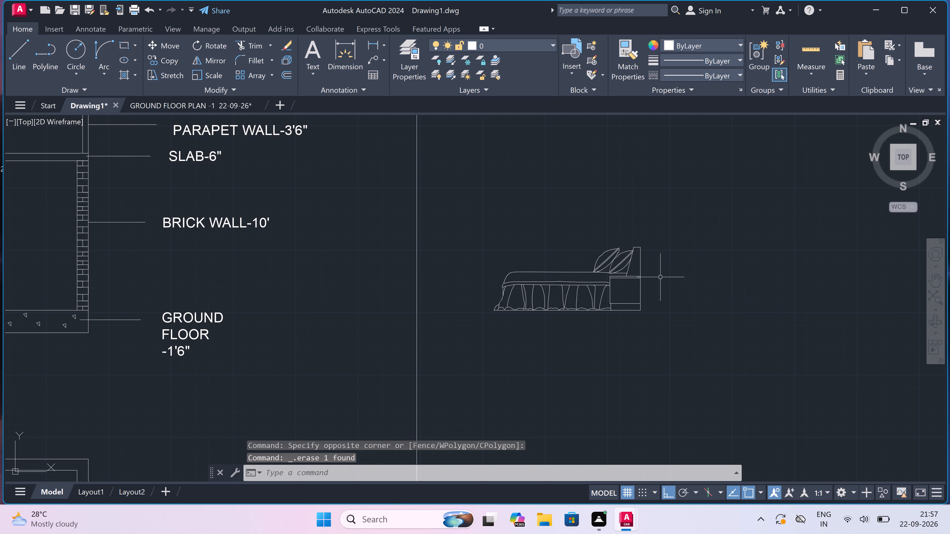
Move the mirrored bed by its lower headboard corner to where Section-AA's rightmost brick wall's inner face meets the floor line.
left_click(603, 285)
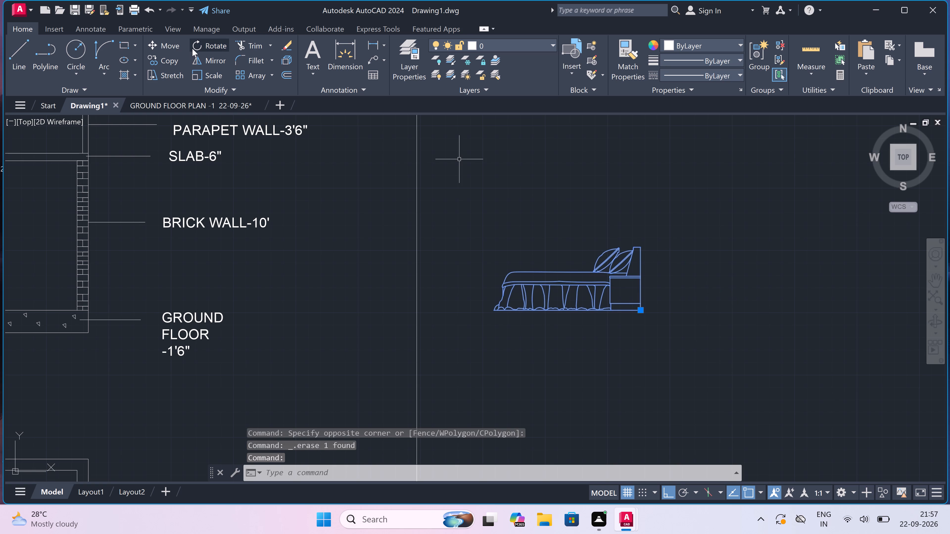
left_click(161, 47)
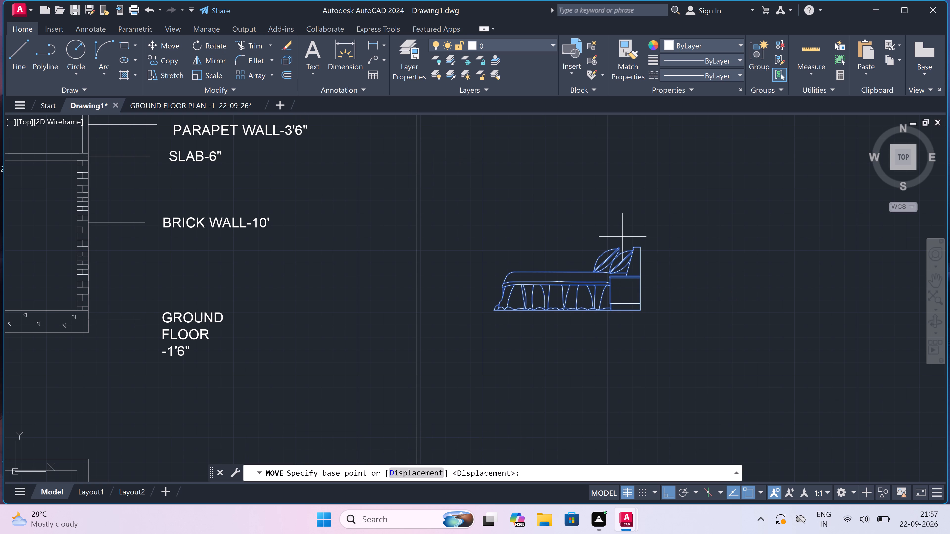
left_click(638, 310)
scroll(556, 311, "down", 3)
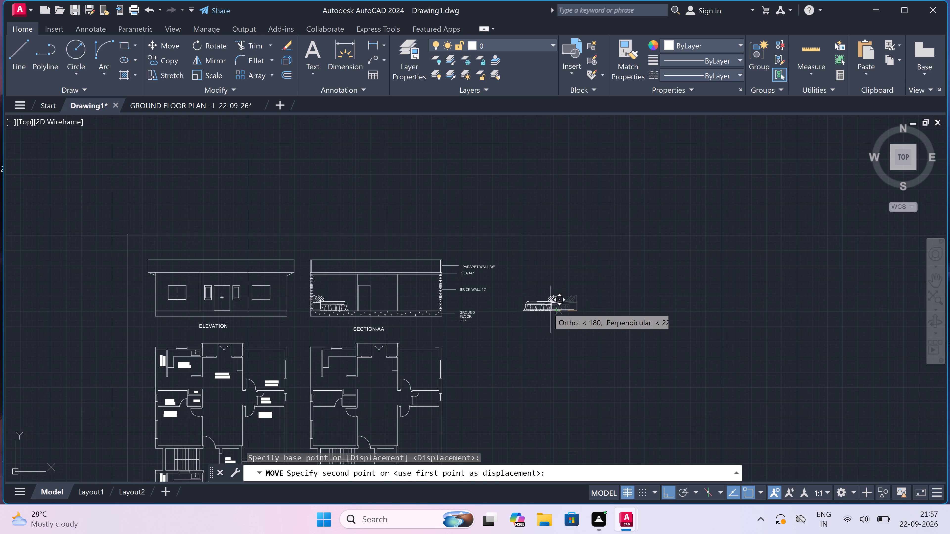
scroll(372, 299, "up", 4)
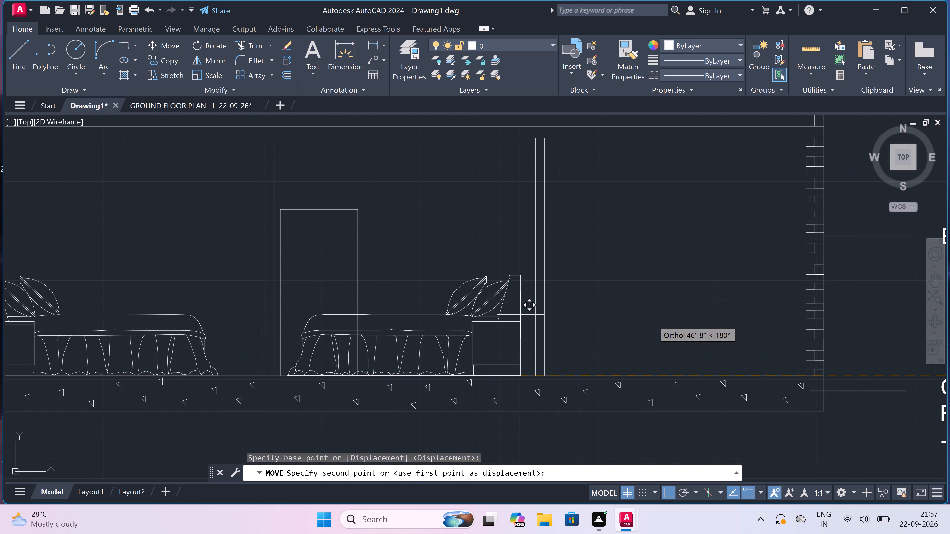
scroll(798, 369, "up", 3)
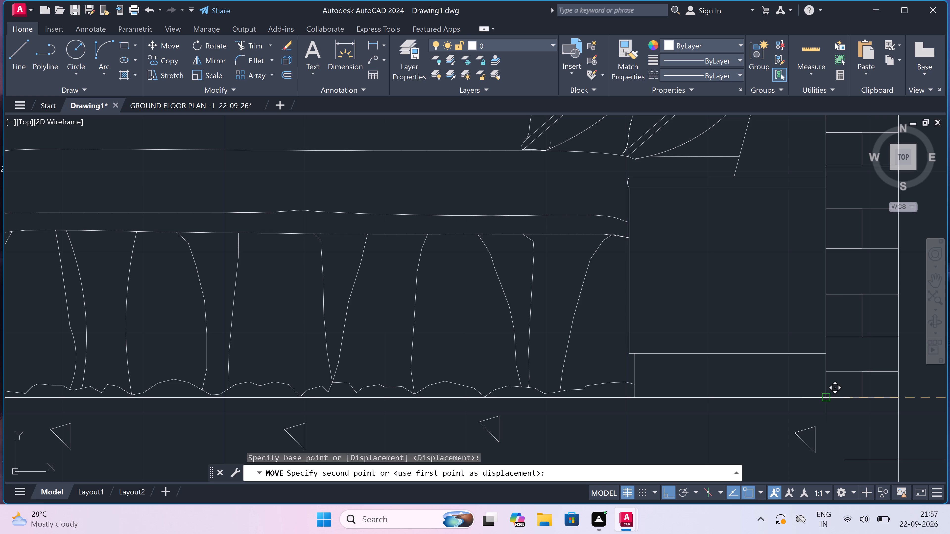
scroll(821, 396, "up", 3)
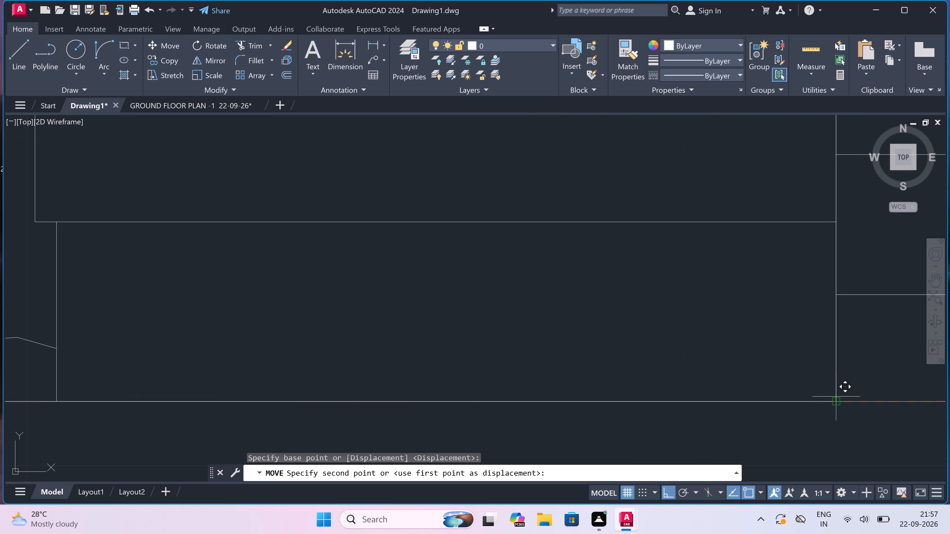
left_click(836, 397)
Examine the furnished Section-AA with both beds, along with its placement on the overall sheet.
scroll(652, 235, "down", 3)
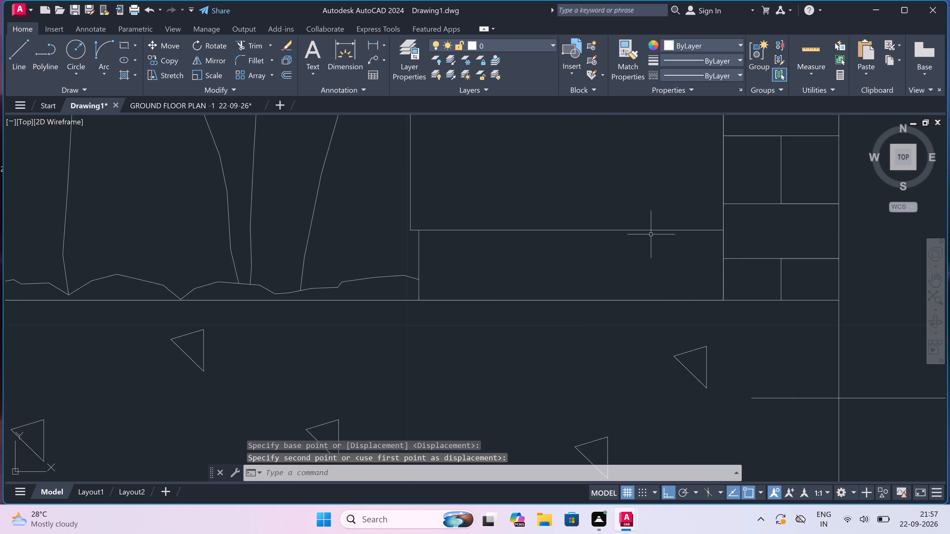
scroll(648, 233, "down", 3)
scroll(627, 236, "down", 3)
scroll(599, 231, "down", 3)
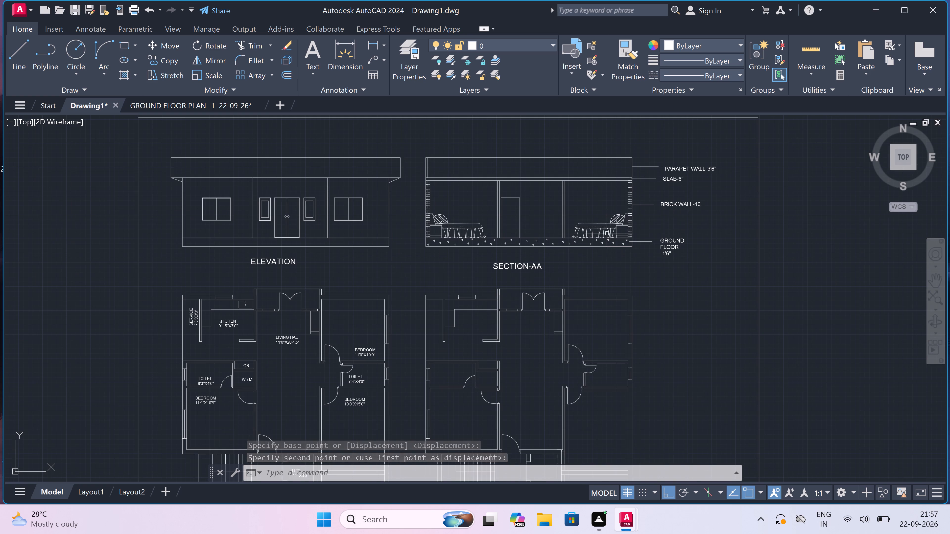
scroll(594, 229, "up", 2)
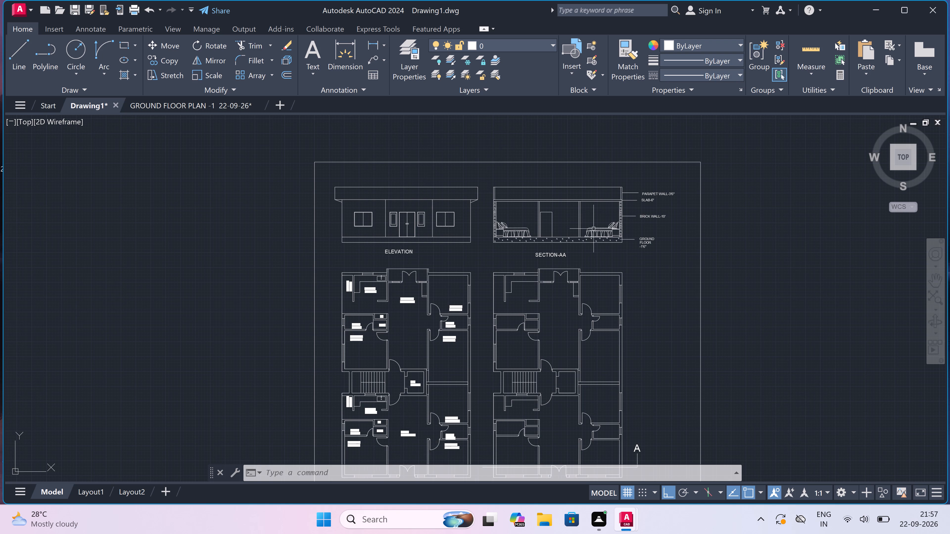
scroll(539, 237, "down", 3)
scroll(538, 235, "up", 3)
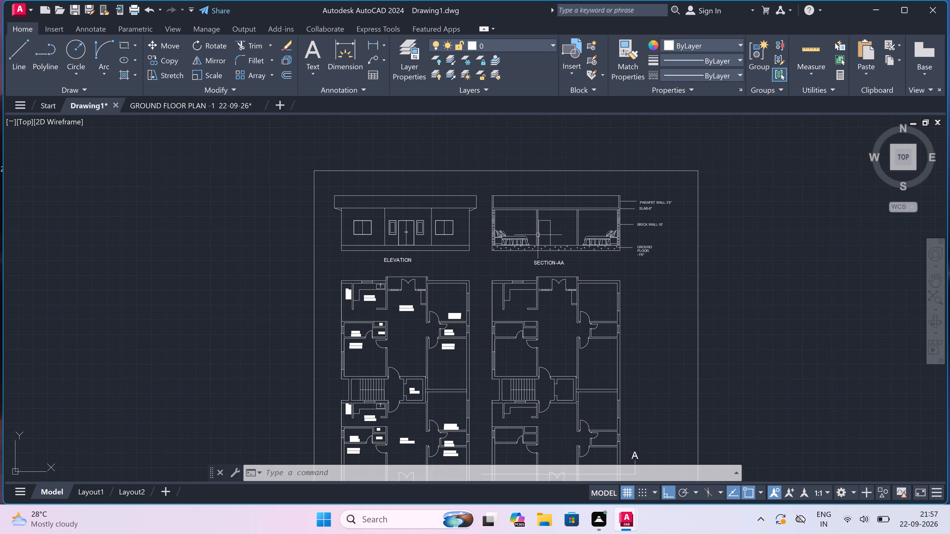
scroll(529, 209, "up", 3)
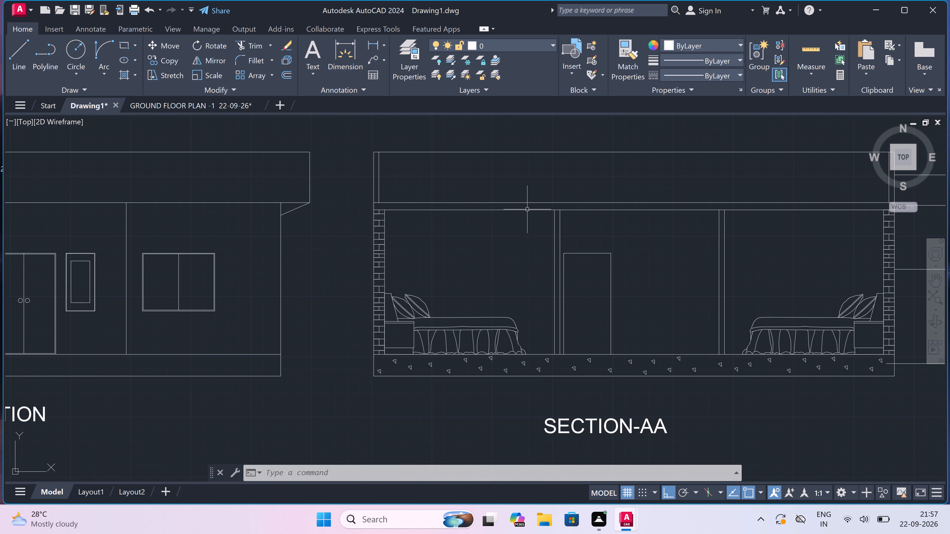
scroll(514, 211, "down", 1)
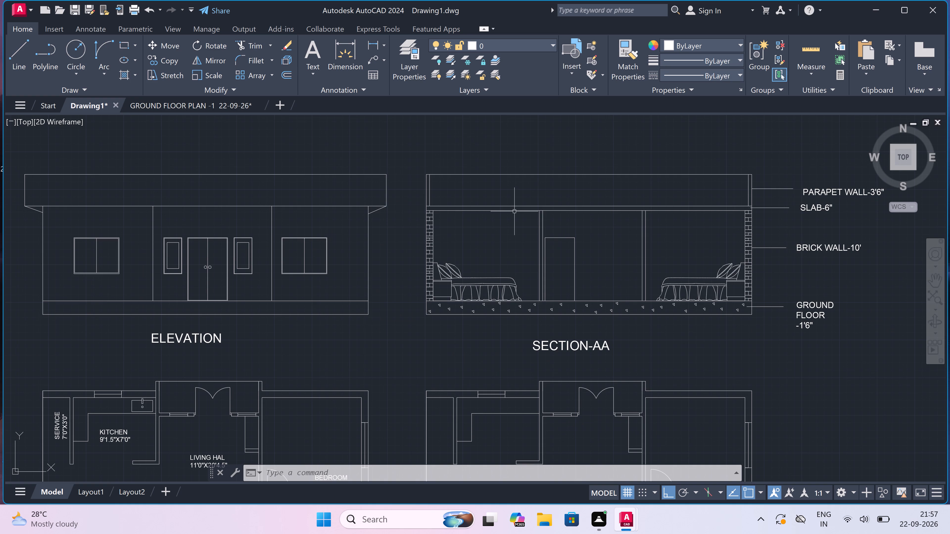
scroll(514, 211, "down", 1)
scroll(514, 211, "up", 1)
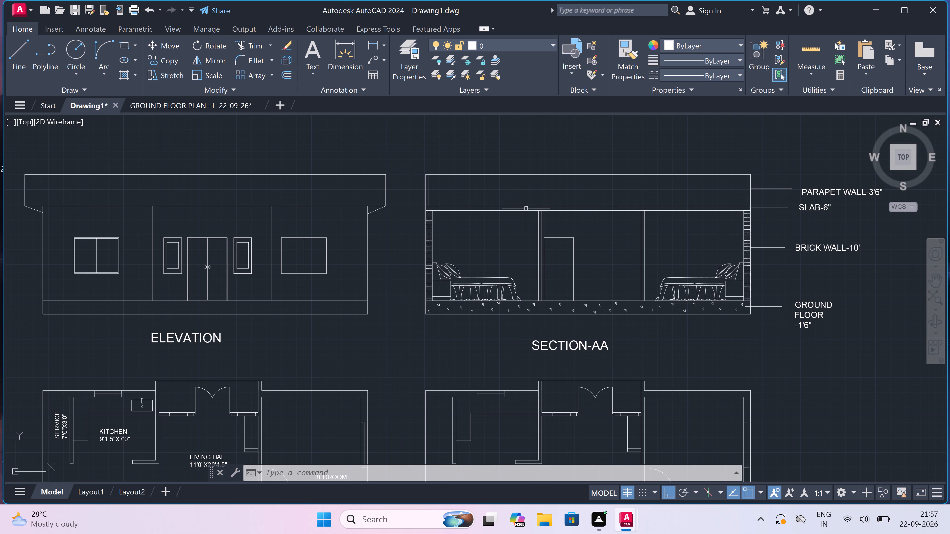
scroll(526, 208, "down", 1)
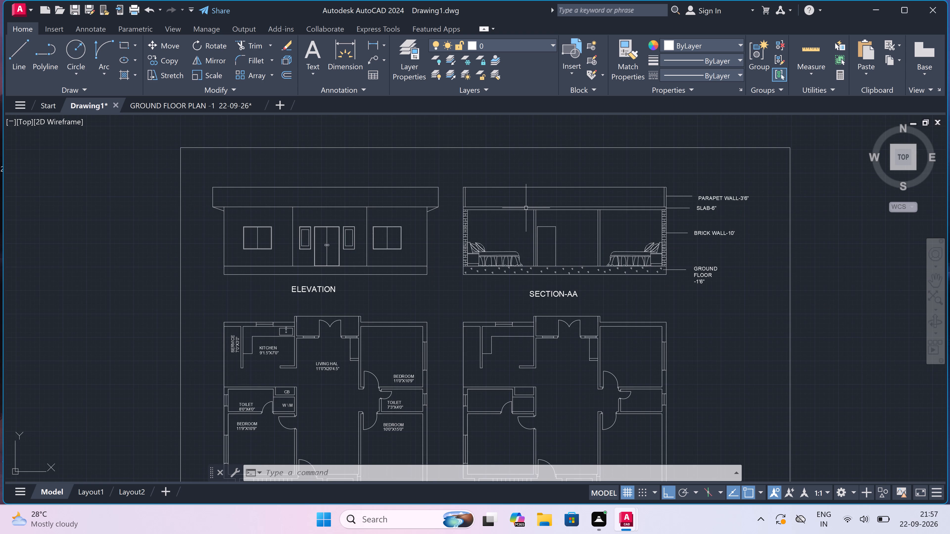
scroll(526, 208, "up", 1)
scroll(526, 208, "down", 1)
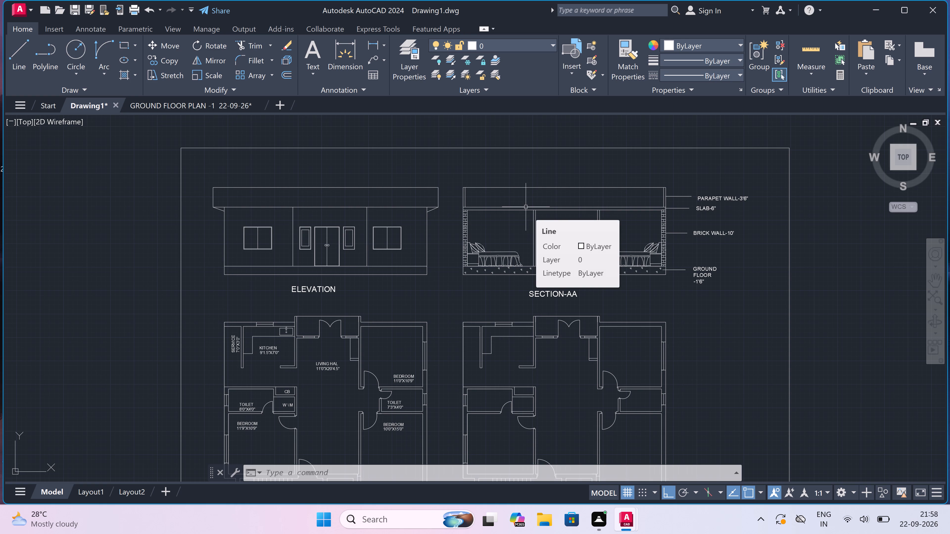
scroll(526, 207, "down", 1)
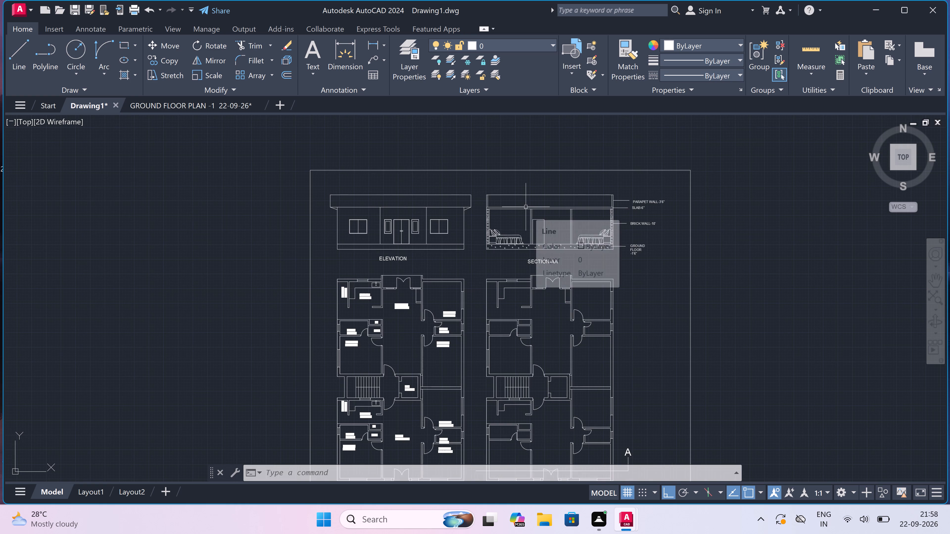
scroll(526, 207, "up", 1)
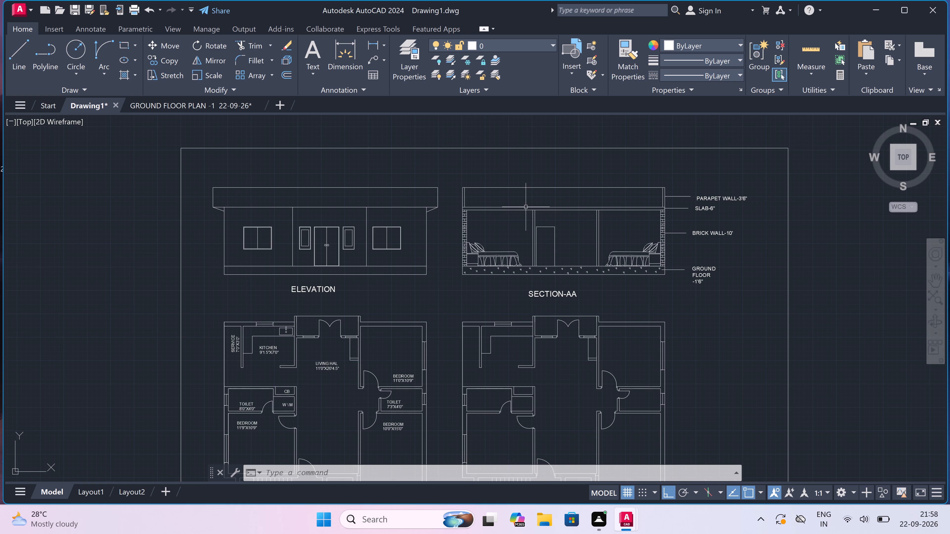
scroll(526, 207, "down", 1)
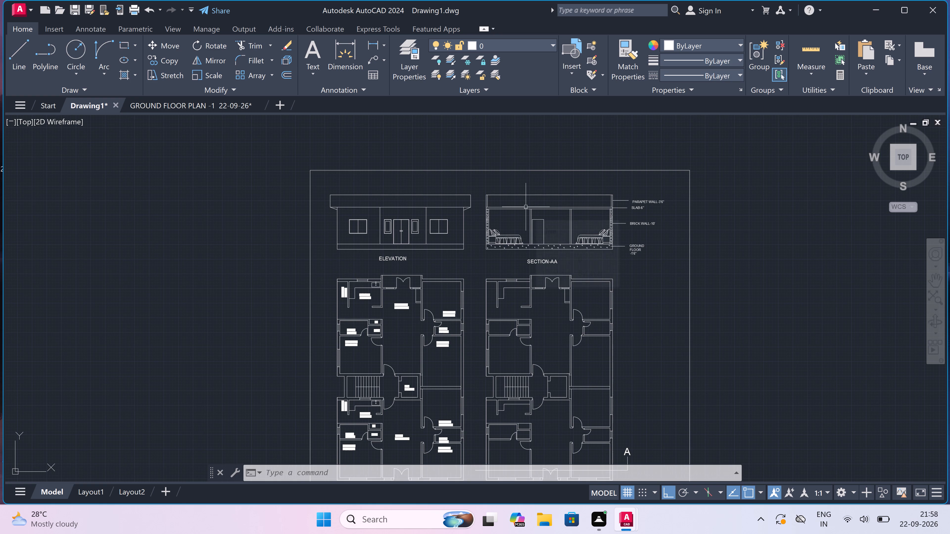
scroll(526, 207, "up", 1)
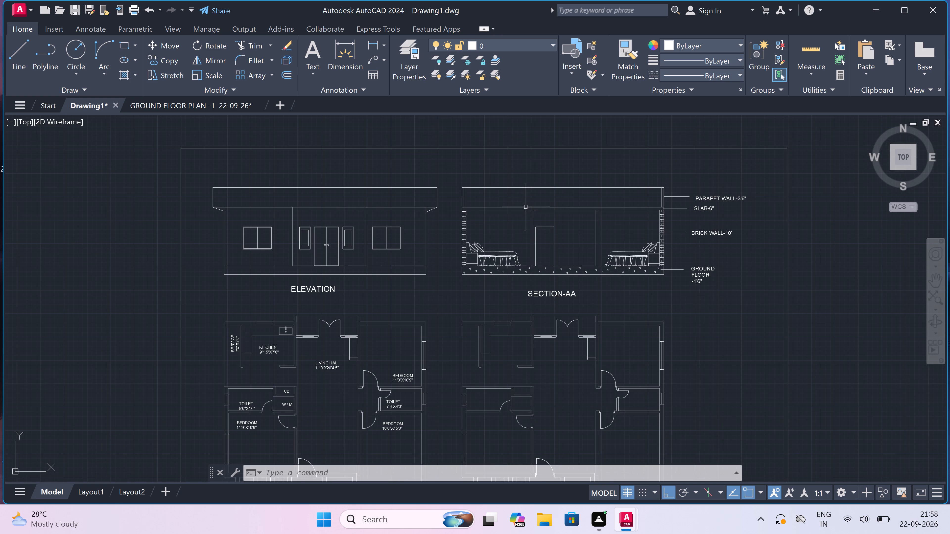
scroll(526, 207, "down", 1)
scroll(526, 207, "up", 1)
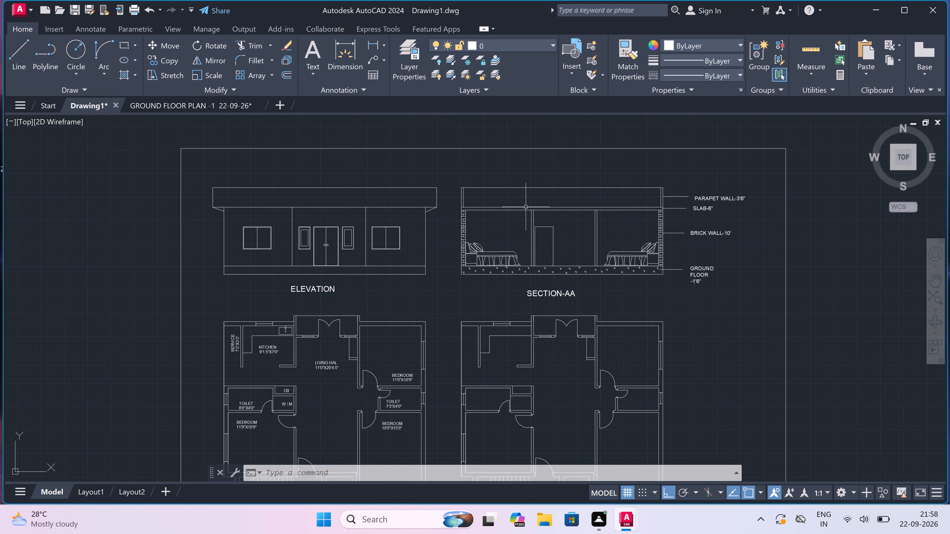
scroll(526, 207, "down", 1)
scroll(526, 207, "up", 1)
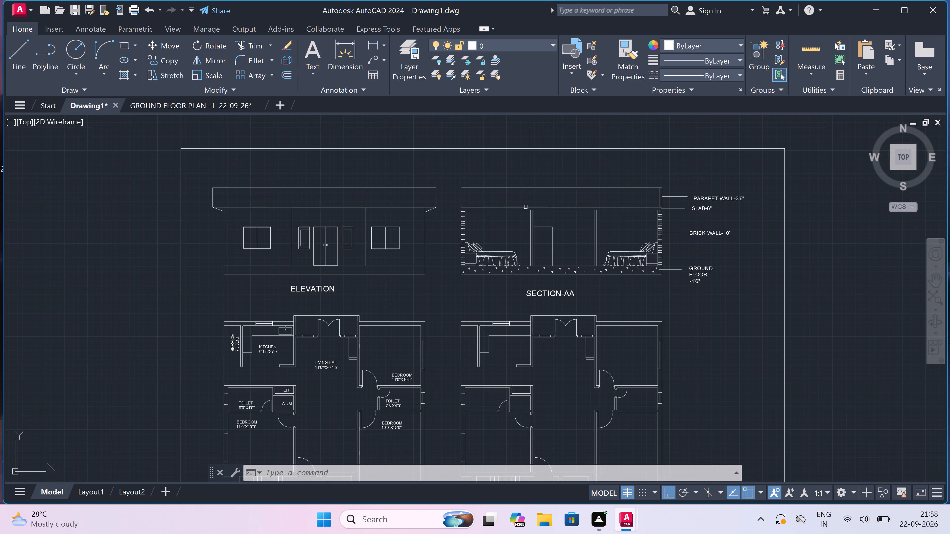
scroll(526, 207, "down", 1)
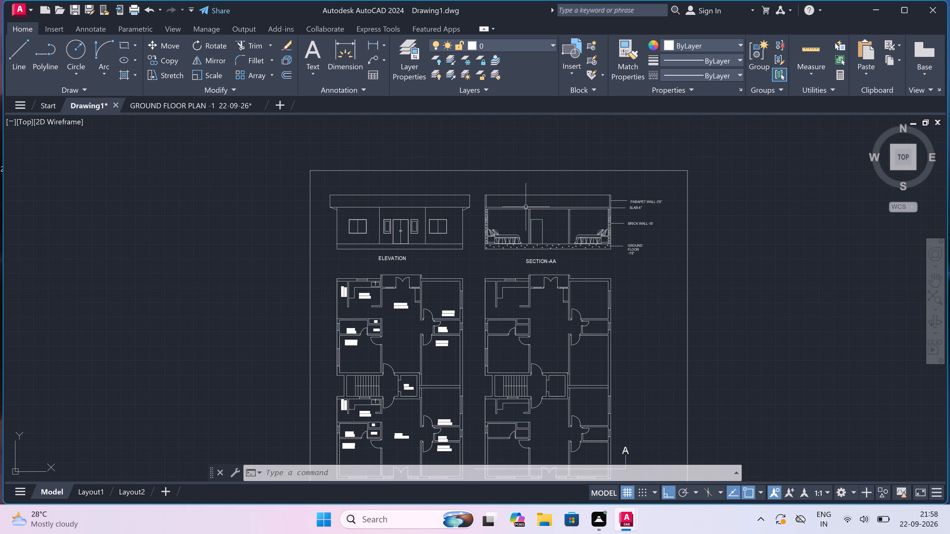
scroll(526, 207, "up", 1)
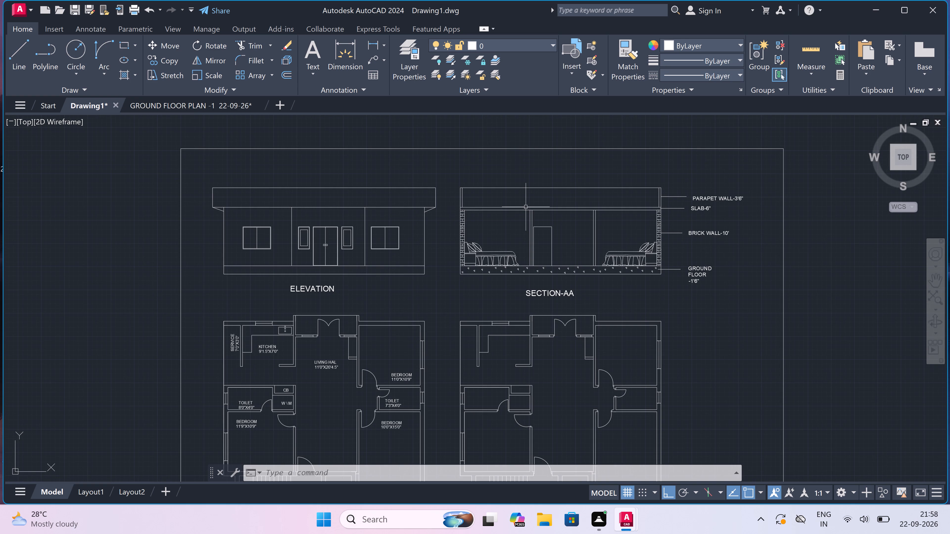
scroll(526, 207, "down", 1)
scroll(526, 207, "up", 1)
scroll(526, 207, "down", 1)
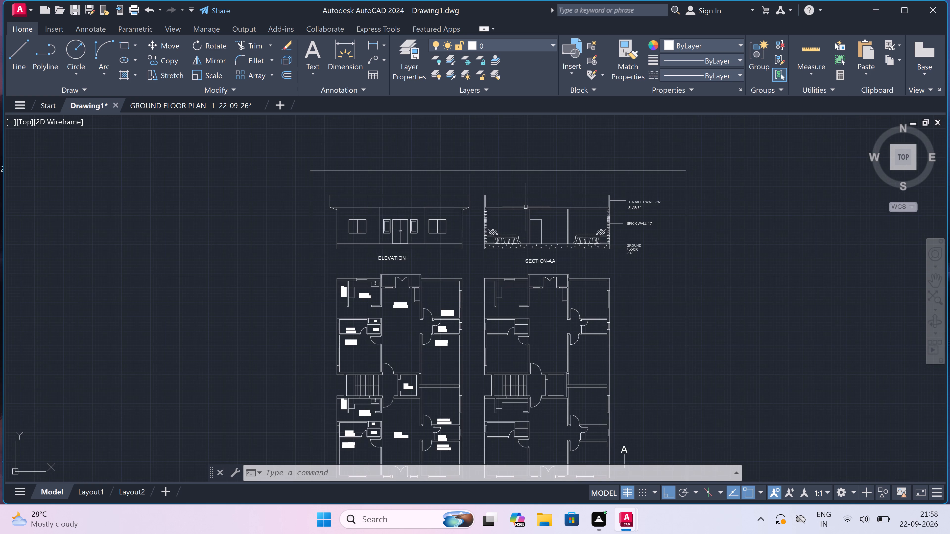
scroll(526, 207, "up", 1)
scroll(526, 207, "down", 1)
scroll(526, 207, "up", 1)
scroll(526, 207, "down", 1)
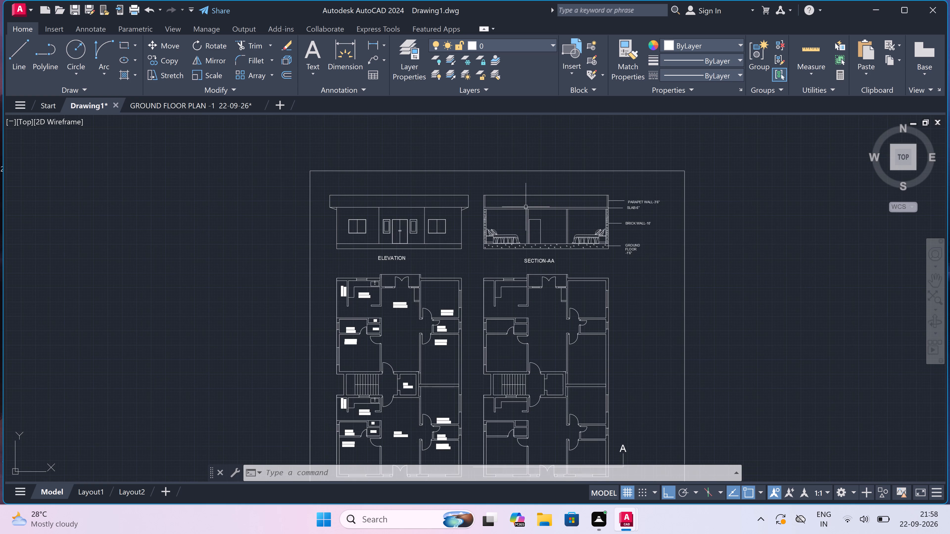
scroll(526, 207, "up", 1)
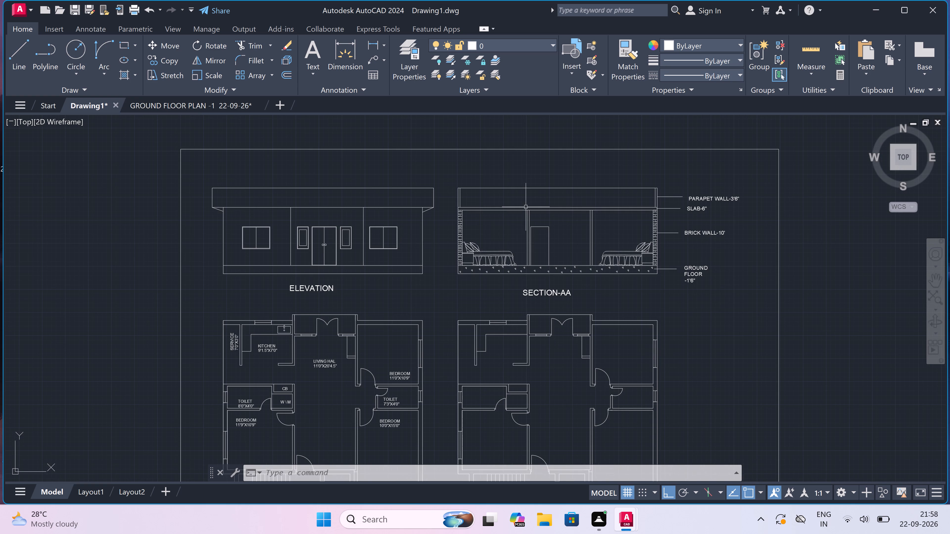
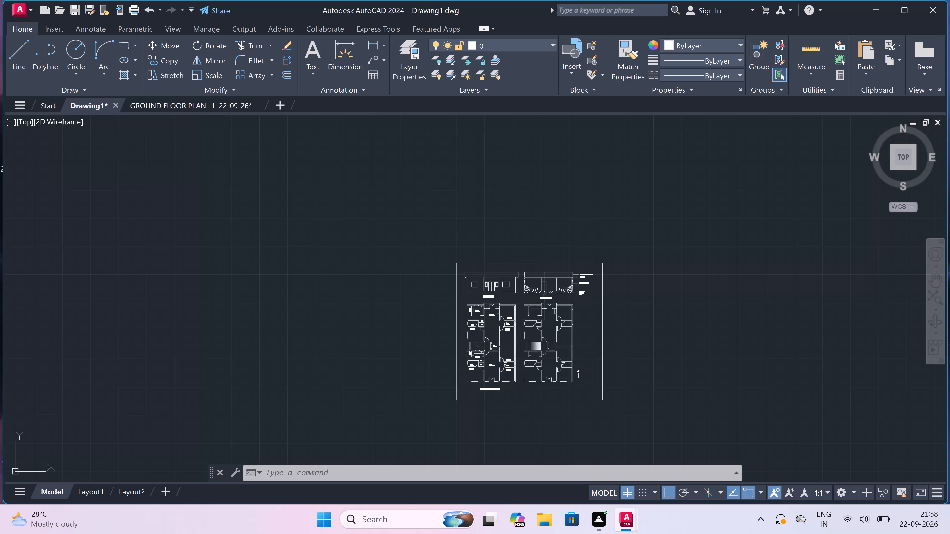
Draw a horizontal underline about 16'-4" long just beneath the GROUND FLOOR PLAN title, extending slightly past both ends of the text.
scroll(546, 351, "up", 1)
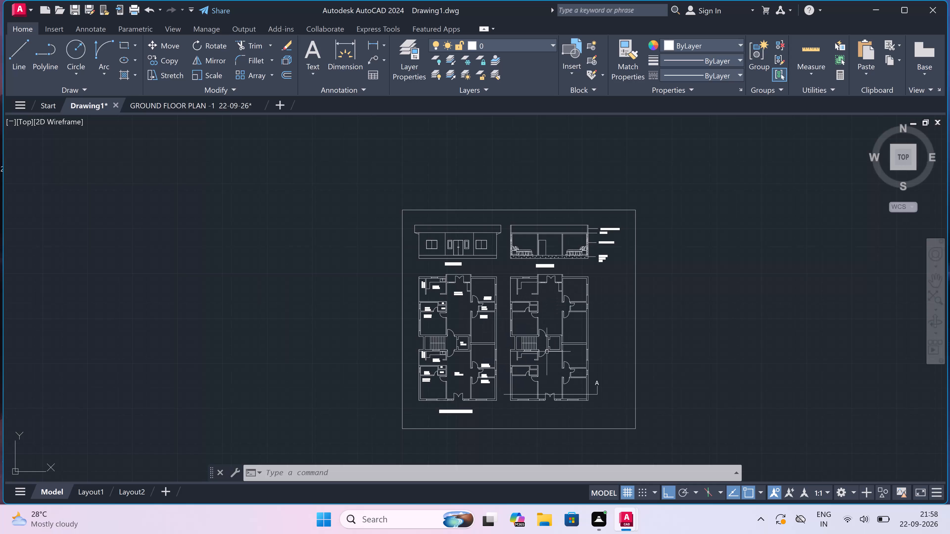
scroll(443, 429, "up", 3)
scroll(441, 389, "up", 3)
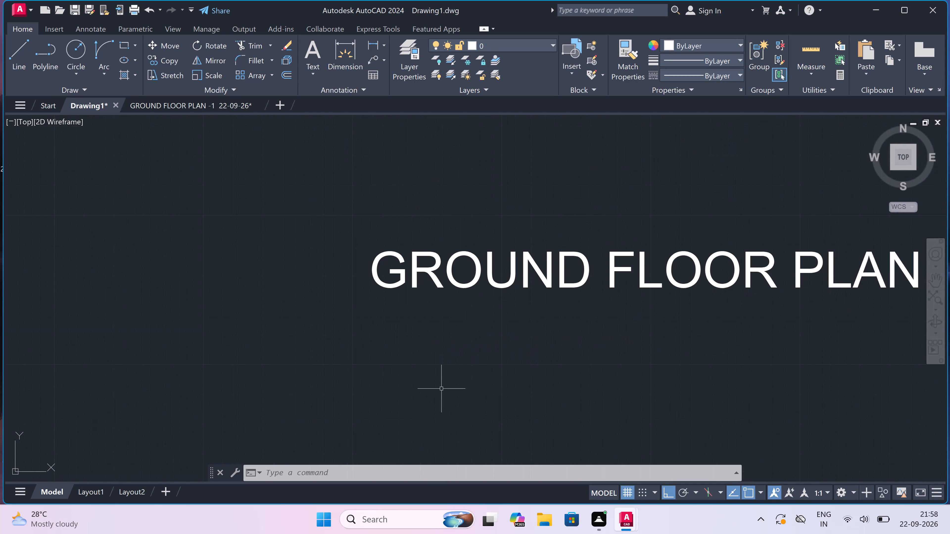
key("l")
key("space")
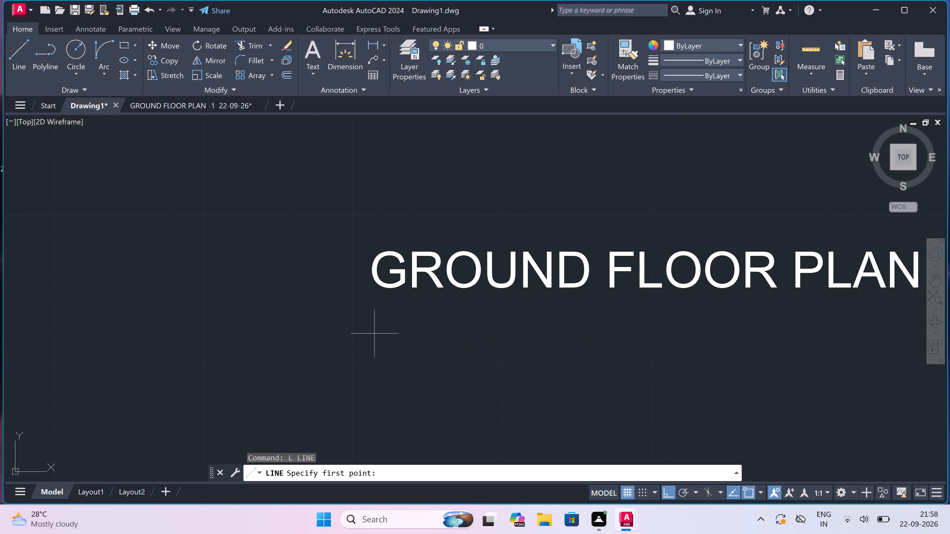
scroll(359, 300, "up", 2)
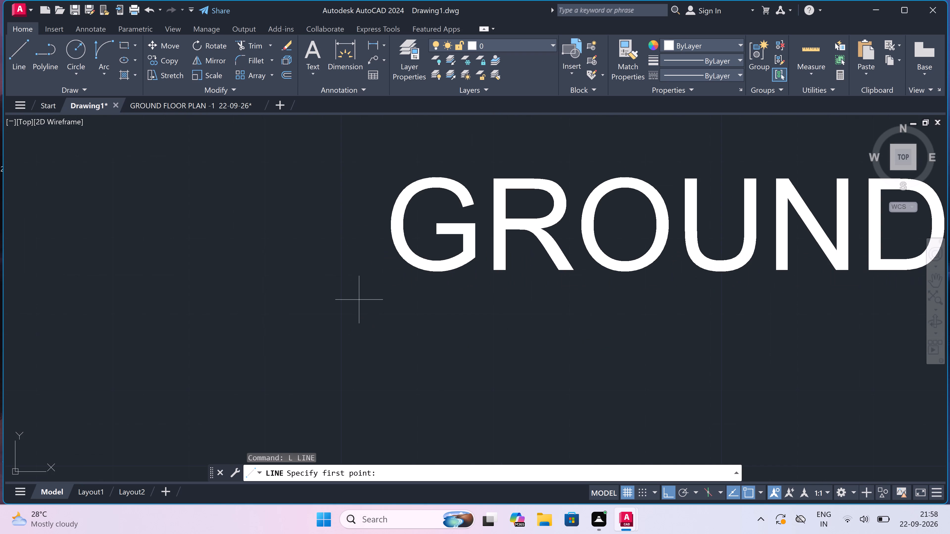
left_click_drag(354, 302, 356, 302)
scroll(590, 318, "down", 5)
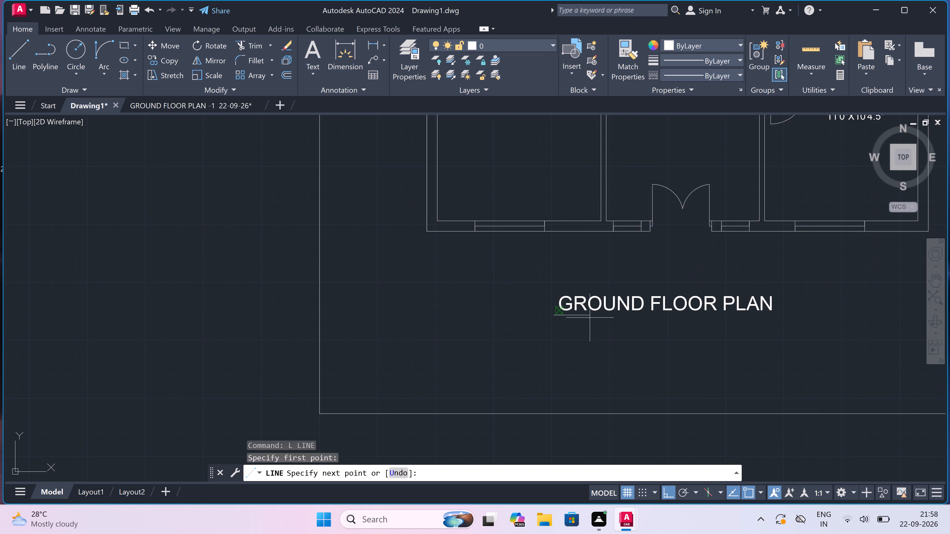
scroll(590, 318, "down", 3)
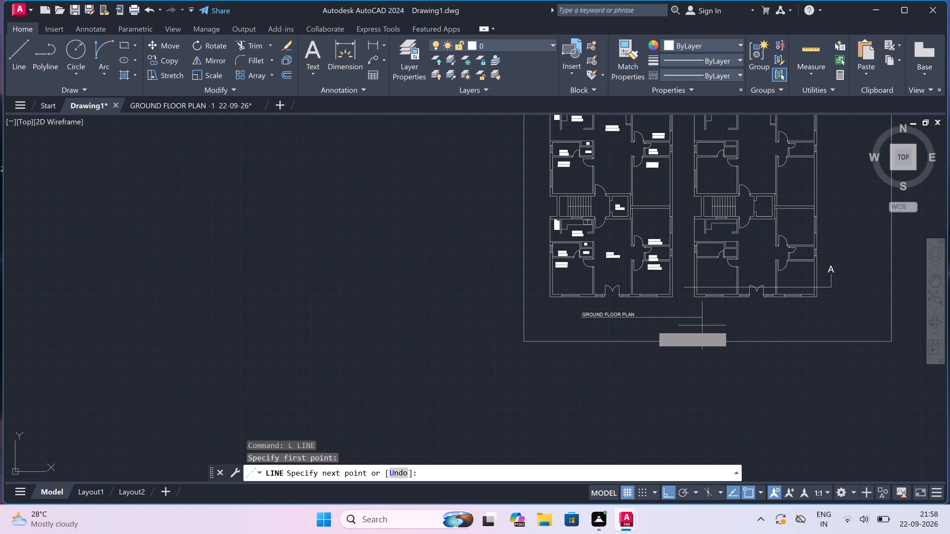
scroll(623, 317, "up", 2)
scroll(671, 323, "up", 3)
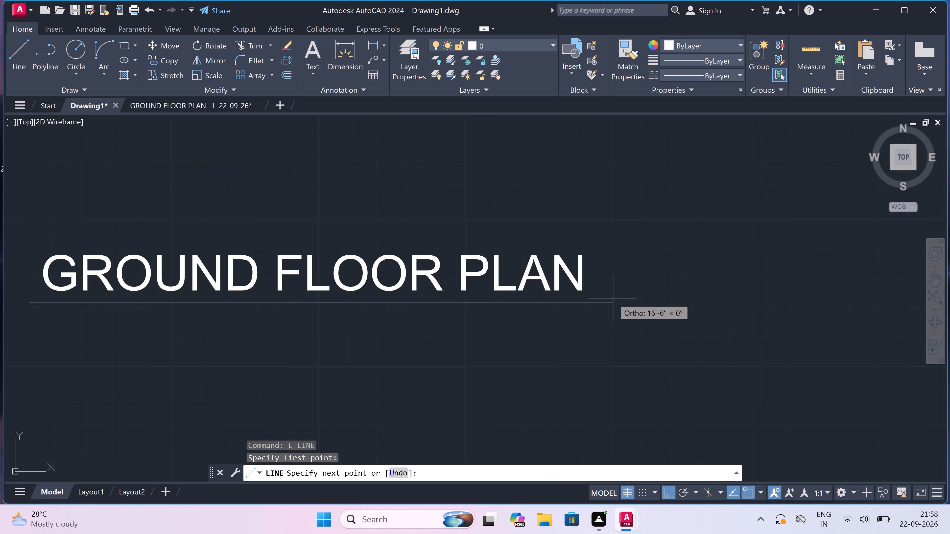
scroll(613, 298, "up", 2)
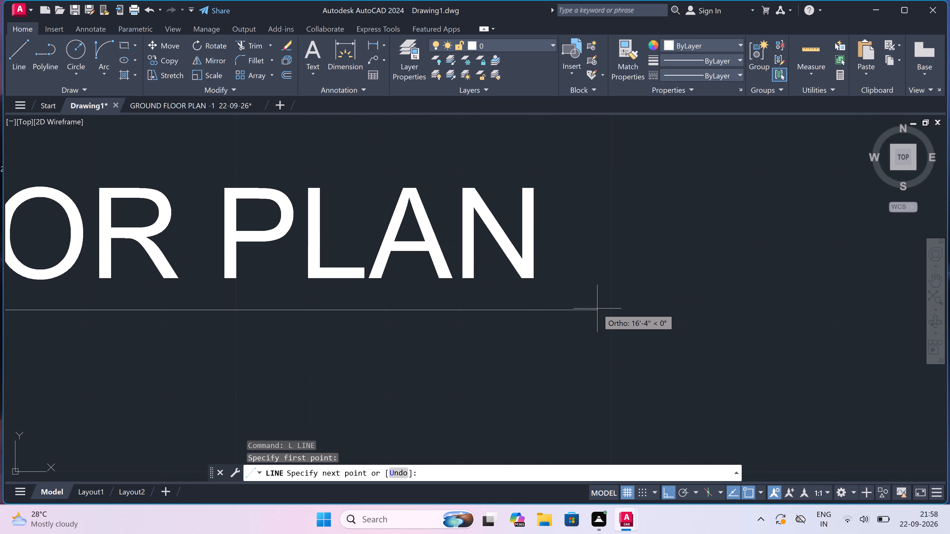
left_click(597, 308)
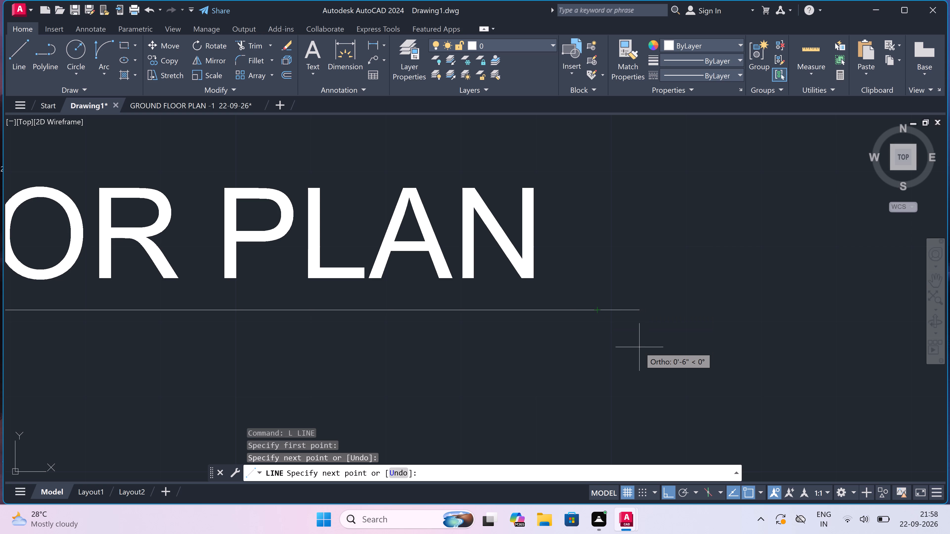
key("Escape")
Draw a horizontal underline about 8'-7" long just beneath the ELEVATION title, extending slightly past both ends of the text.
scroll(638, 345, "down", 8)
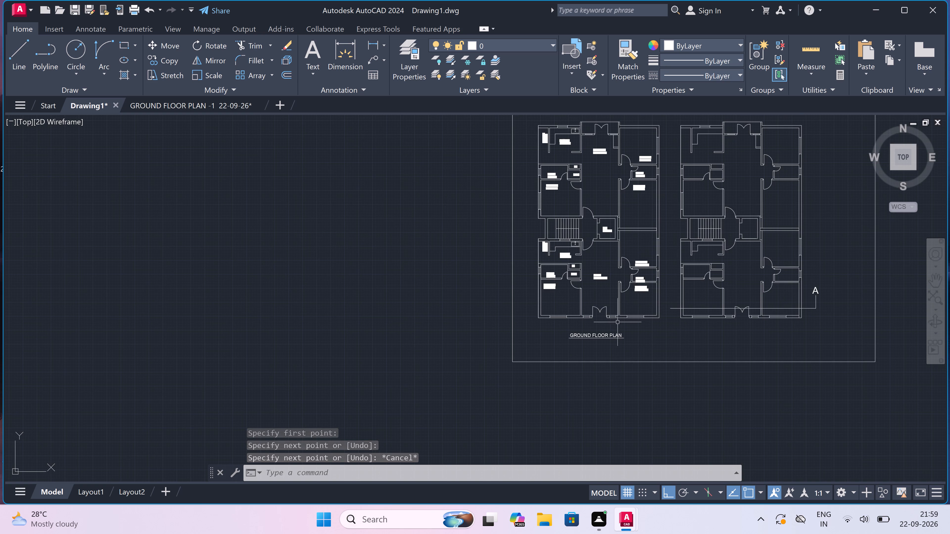
scroll(609, 252, "down", 2)
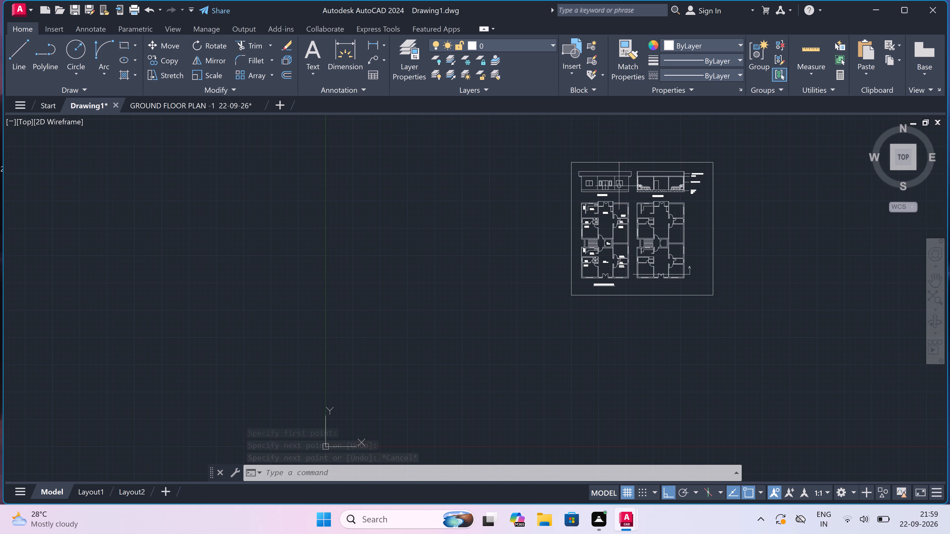
scroll(618, 182, "up", 2)
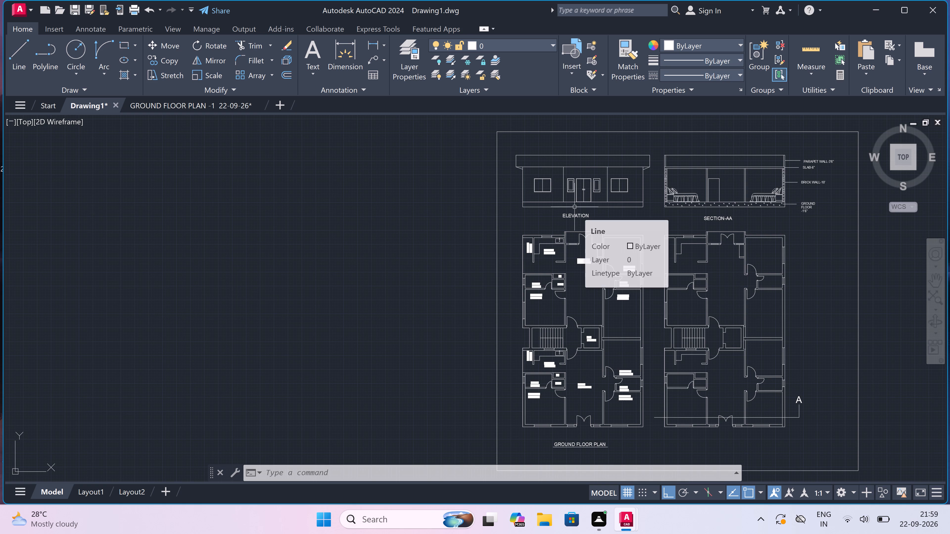
key("space")
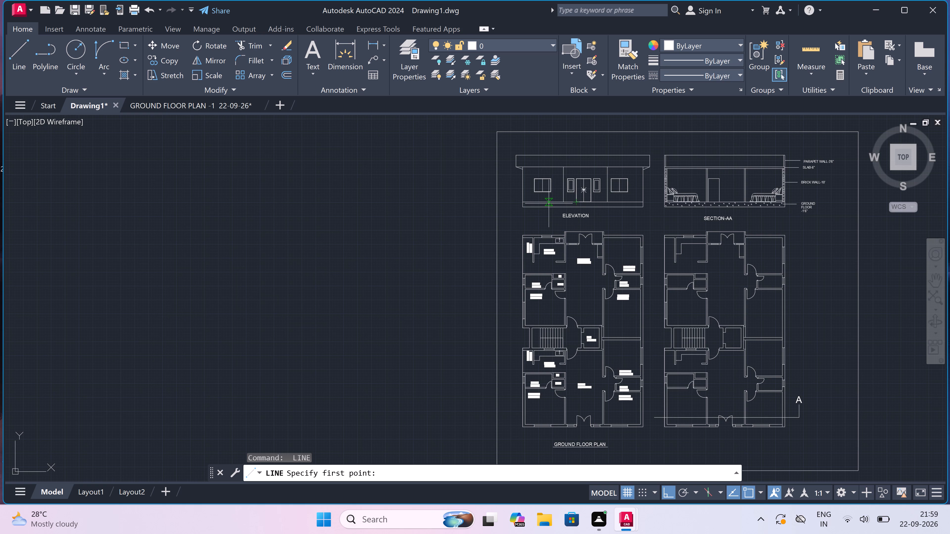
scroll(548, 203, "down", 1)
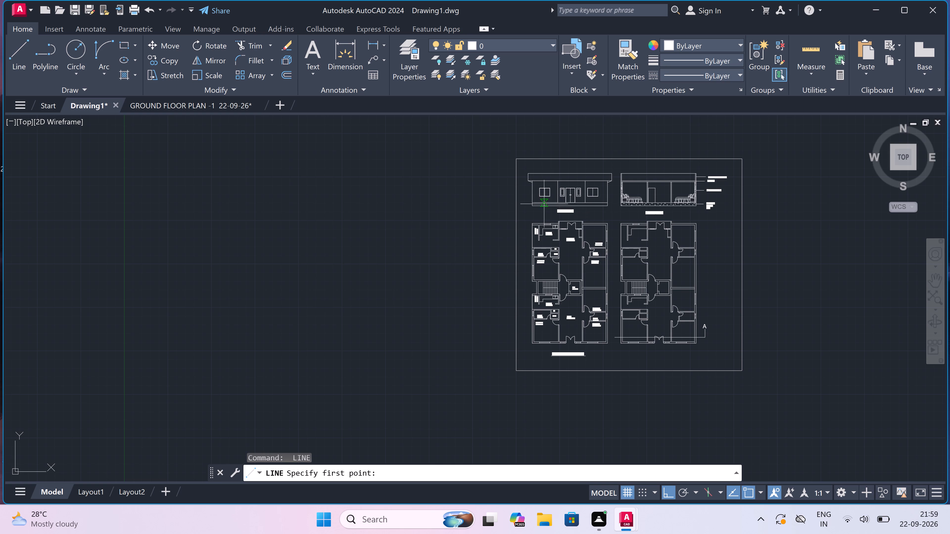
scroll(553, 211, "up", 3)
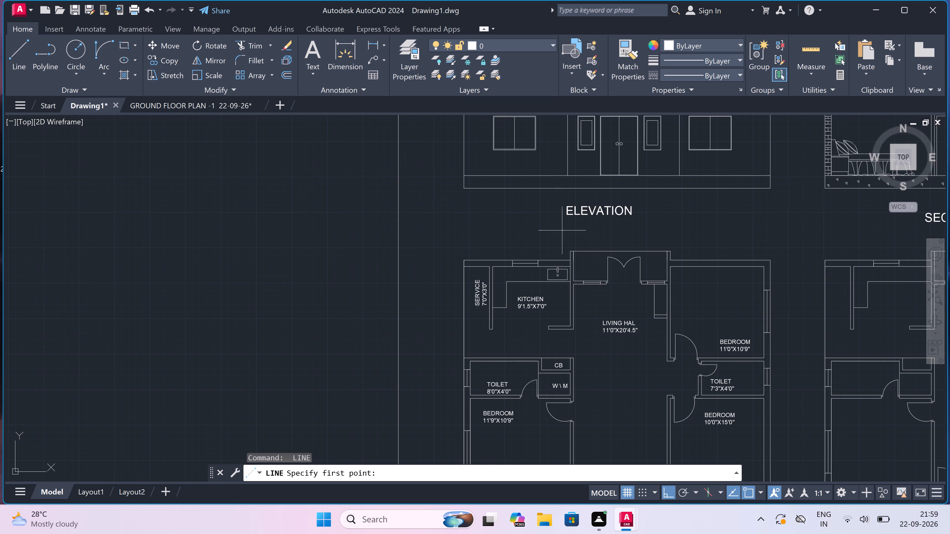
scroll(575, 213, "up", 3)
scroll(542, 226, "up", 2)
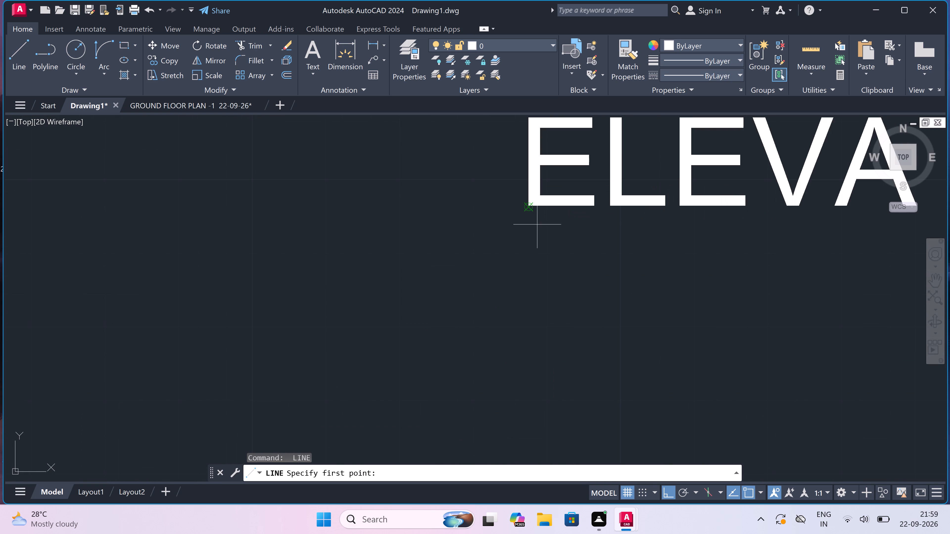
left_click(486, 231)
scroll(698, 281, "down", 6)
scroll(736, 277, "up", 3)
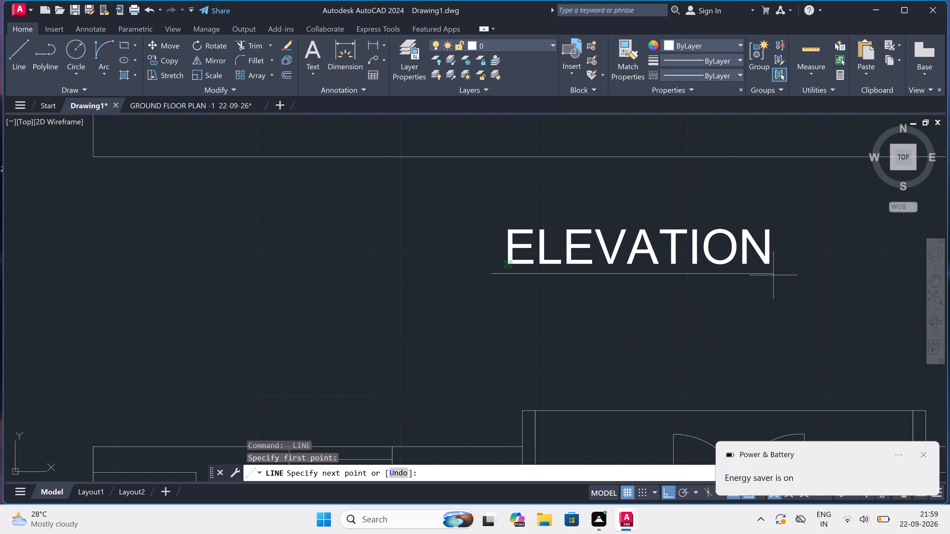
scroll(788, 272, "up", 2)
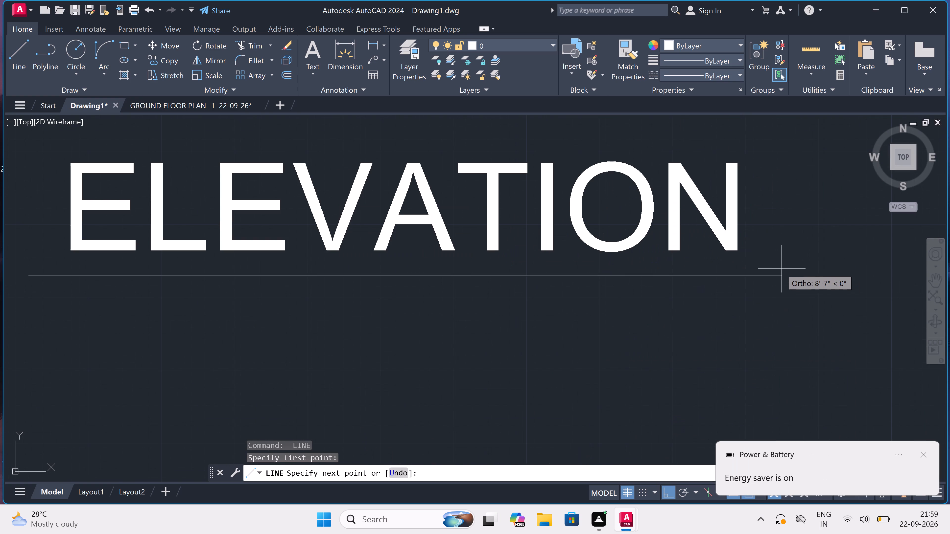
left_click(780, 270)
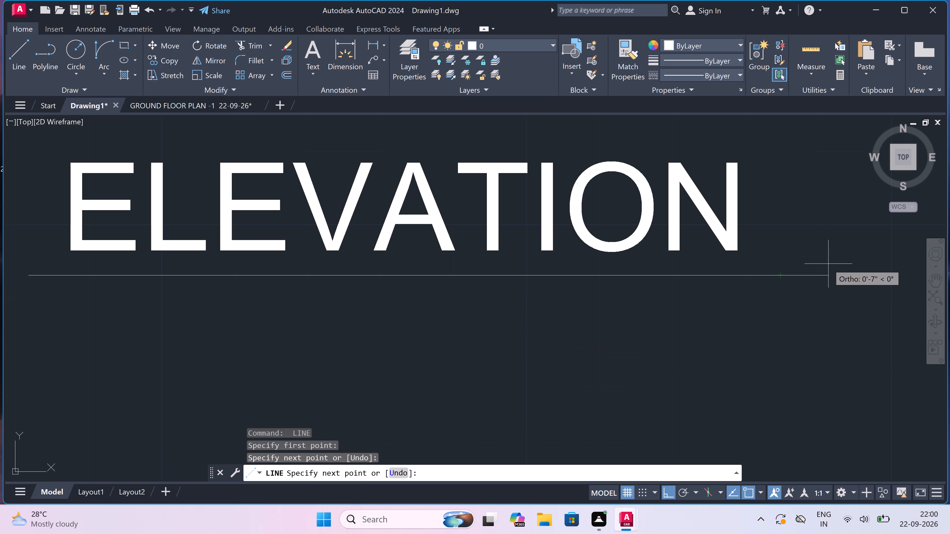
key("Escape")
Draw a horizontal underline about 9'-1" long just beneath the SECTION-AA title, extending slightly past both ends of the text.
scroll(666, 255, "down", 5)
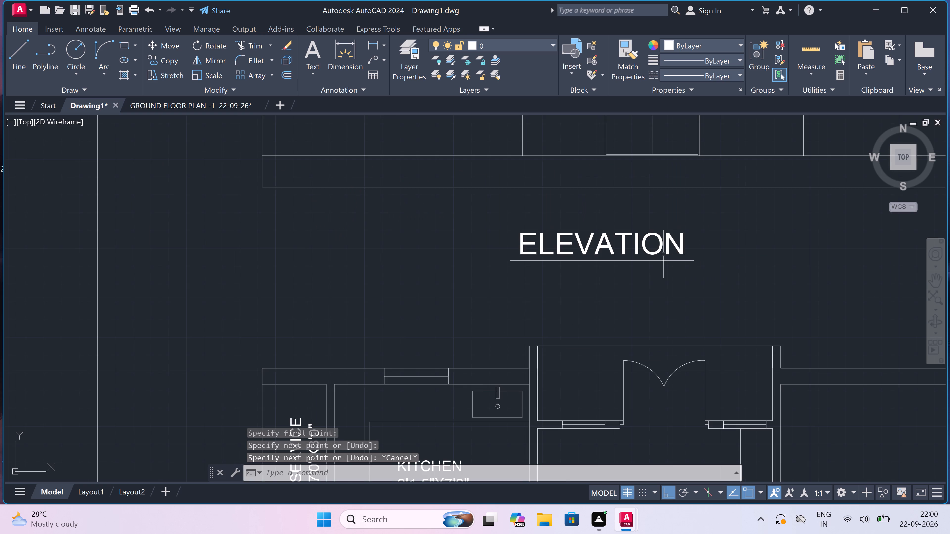
scroll(617, 254, "down", 7)
scroll(609, 256, "up", 2)
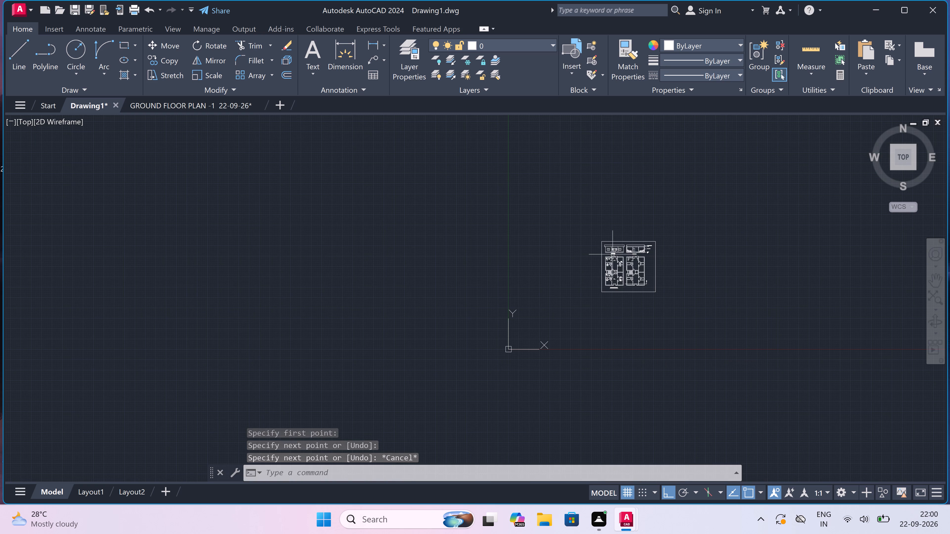
scroll(610, 256, "up", 2)
scroll(776, 243, "up", 3)
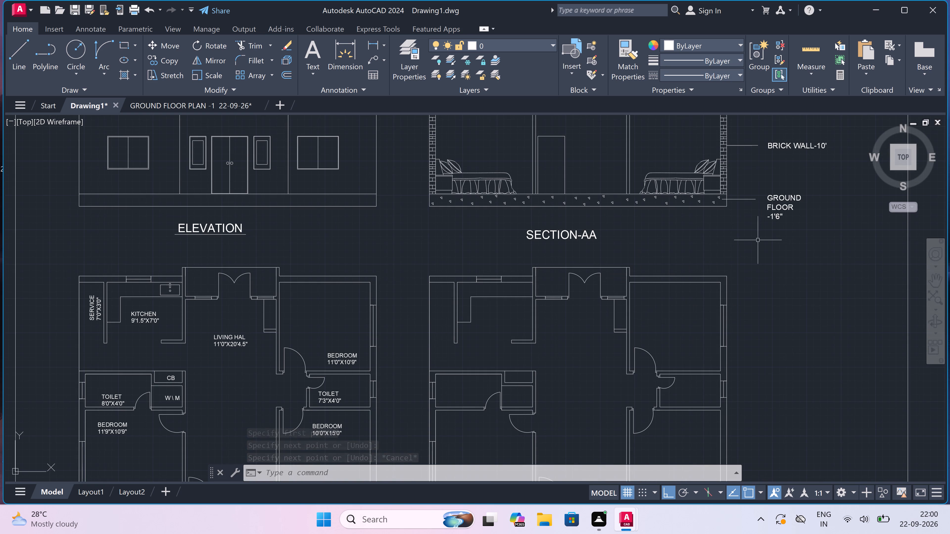
scroll(533, 238, "up", 2)
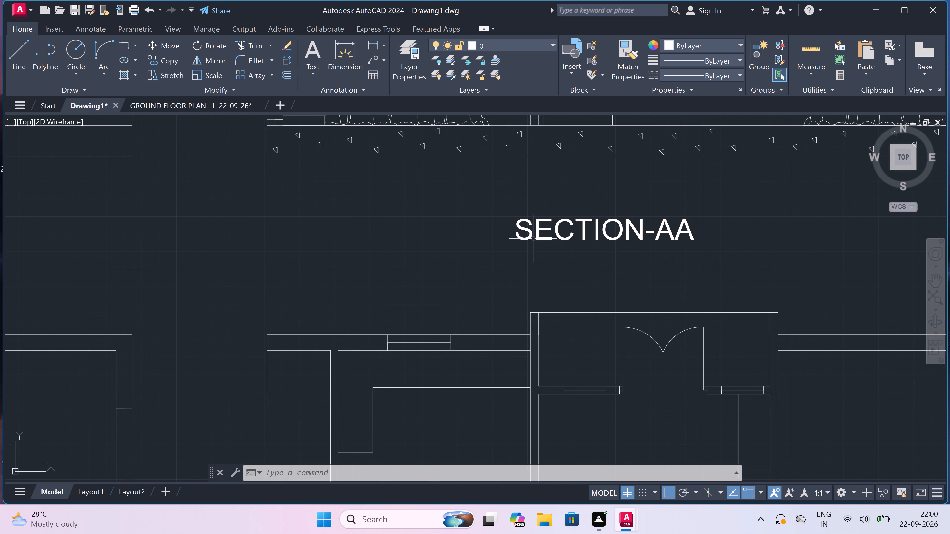
key("space")
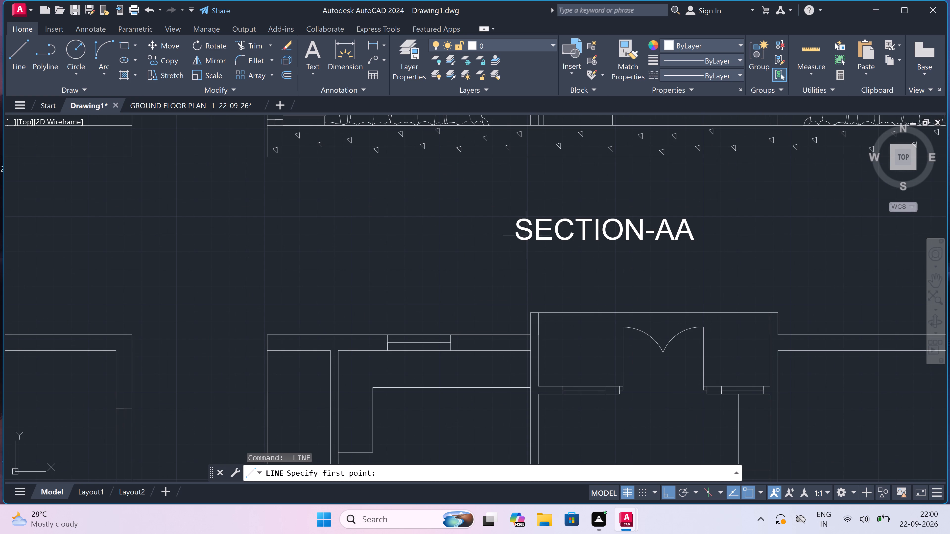
scroll(523, 234, "up", 3)
scroll(488, 279, "up", 2)
left_click_drag(444, 272, 456, 274)
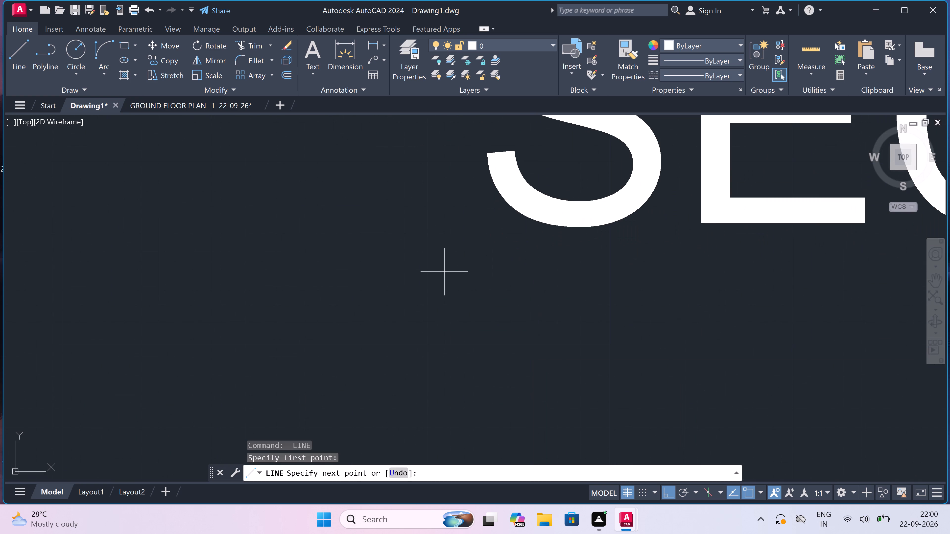
scroll(711, 328, "down", 6)
scroll(769, 334, "up", 3)
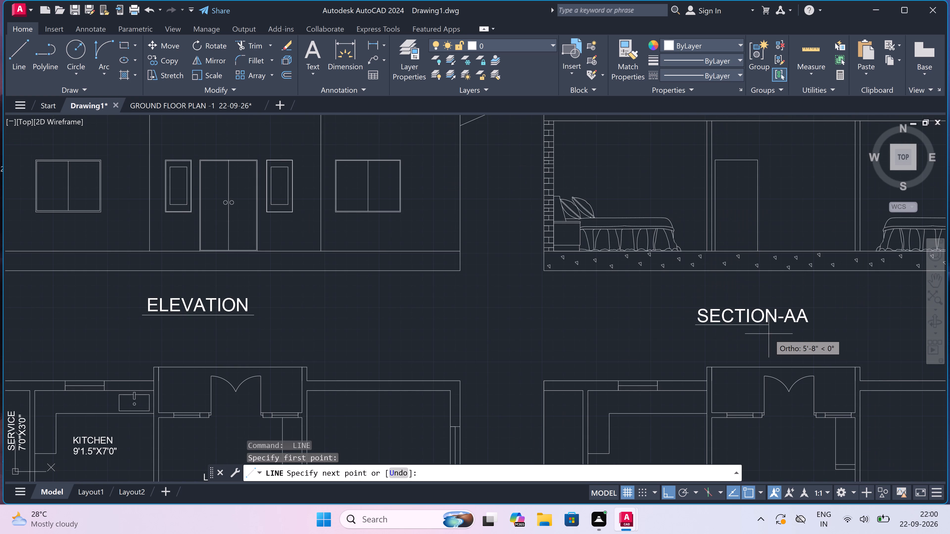
scroll(867, 303, "down", 5)
scroll(867, 302, "up", 3)
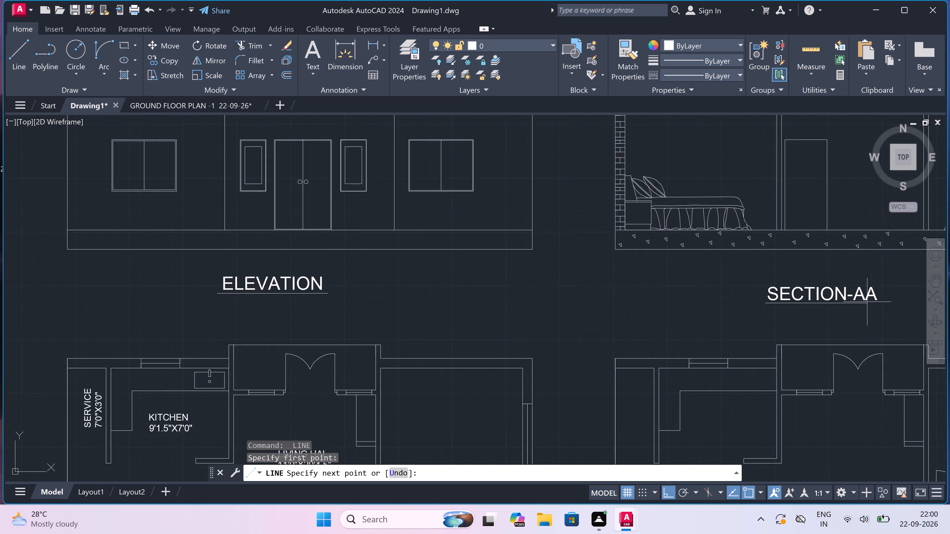
scroll(887, 305, "up", 4)
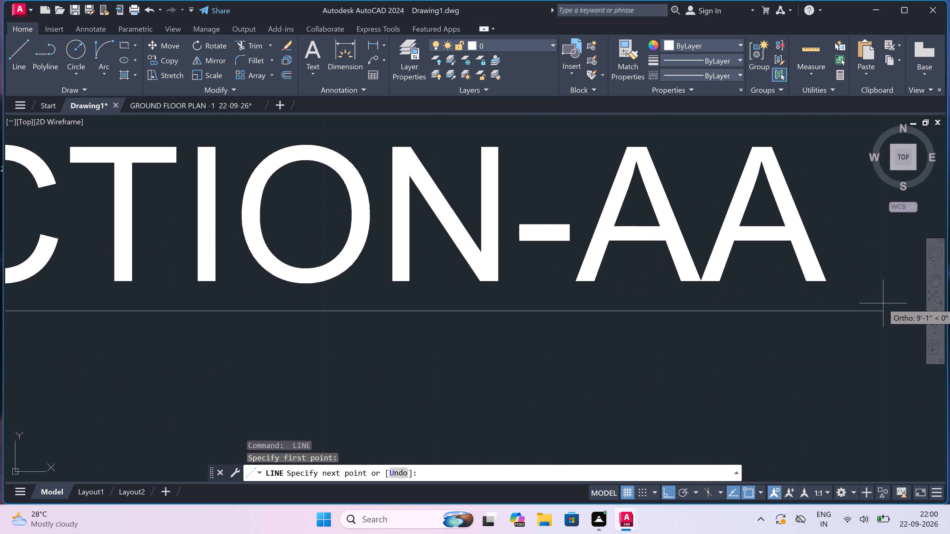
scroll(877, 312, "up", 4)
left_click_drag(876, 310, 877, 299)
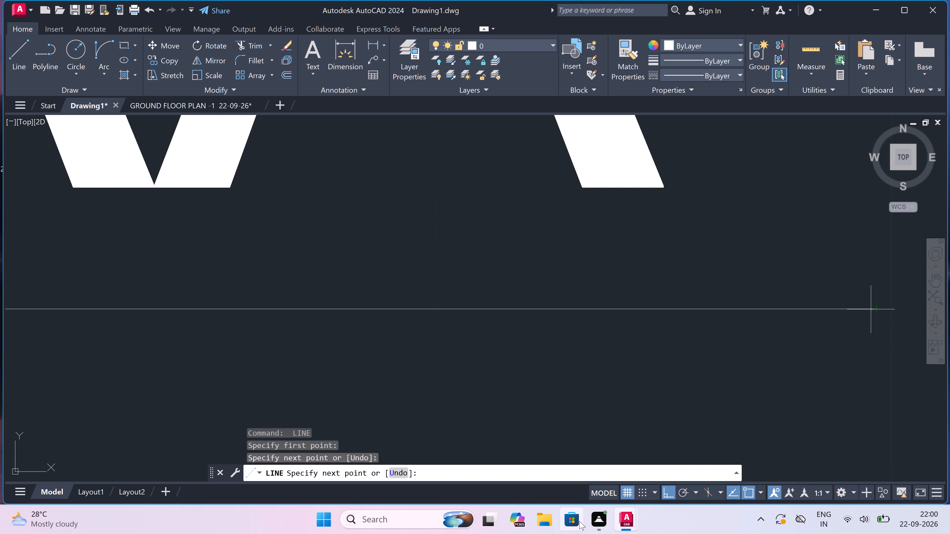
key("Escape")
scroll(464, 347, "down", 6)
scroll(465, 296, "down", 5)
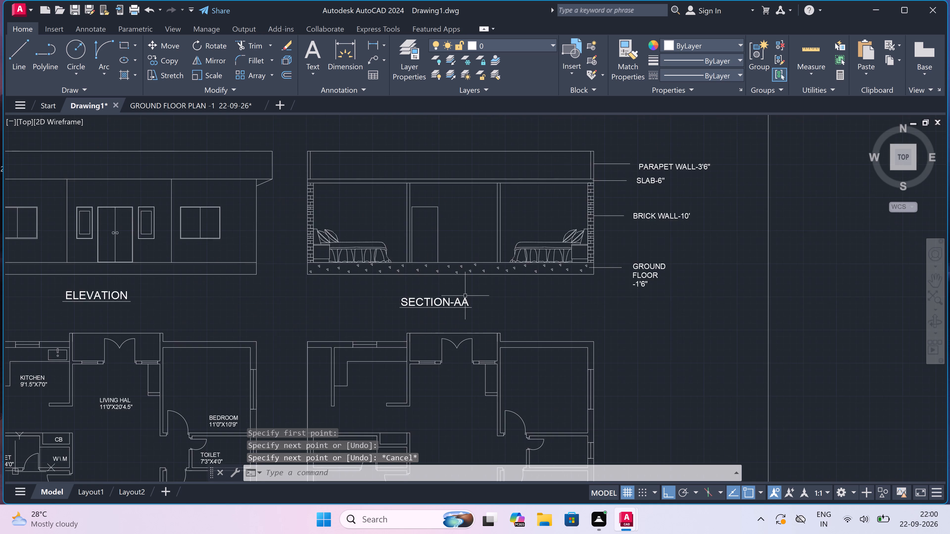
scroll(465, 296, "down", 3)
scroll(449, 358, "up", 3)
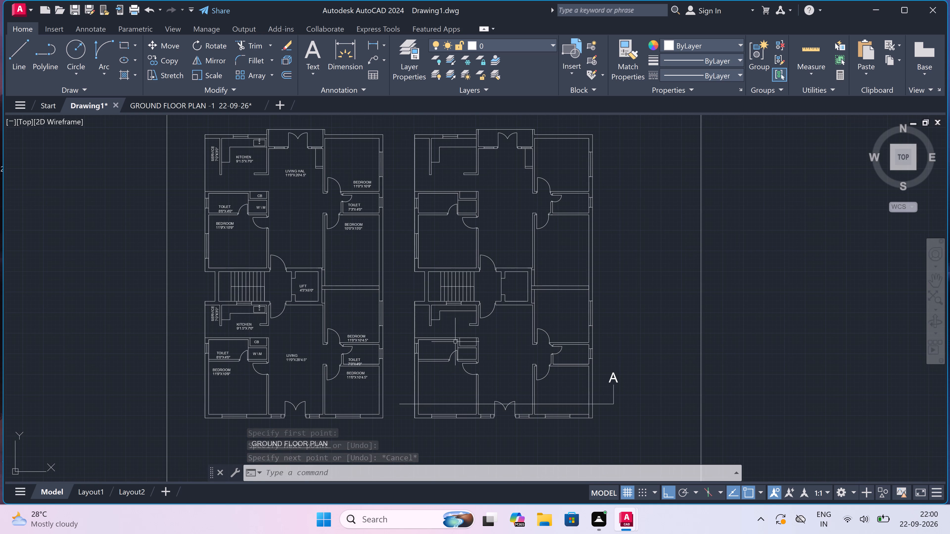
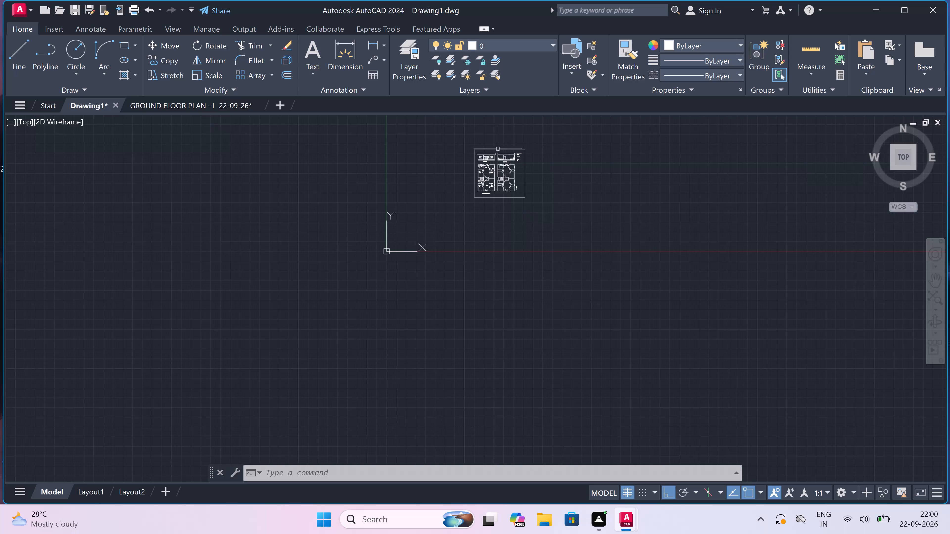
Start plotting the model with the DWG To PDF.pc3 plotter on ISO A4 (297.00 x 210.00 MM) paper.
scroll(495, 143, "up", 4)
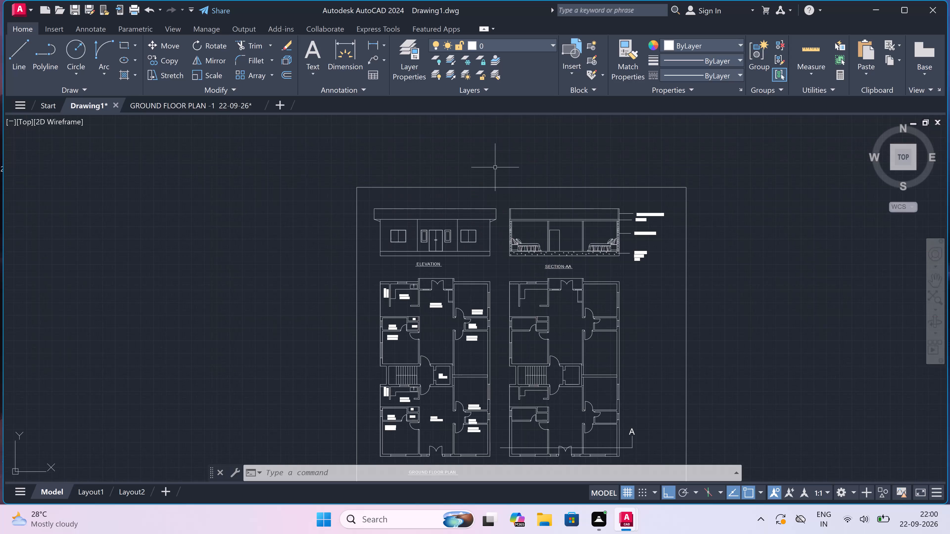
scroll(495, 167, "down", 1)
key("ctrl+p")
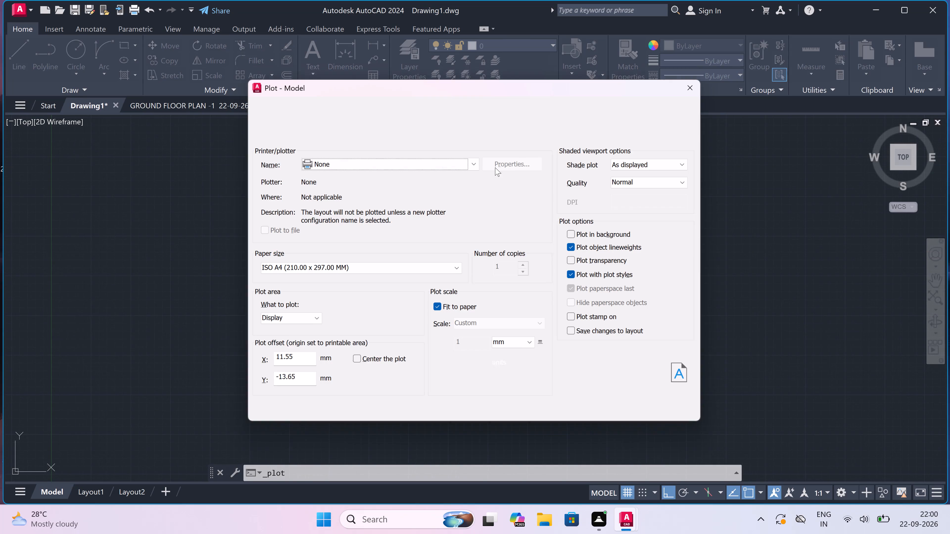
left_click(451, 156)
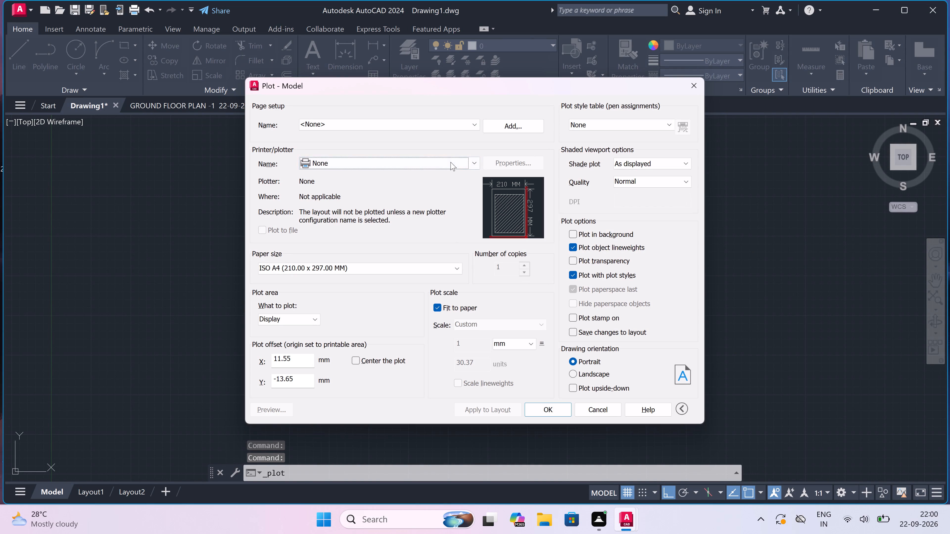
left_click(450, 161)
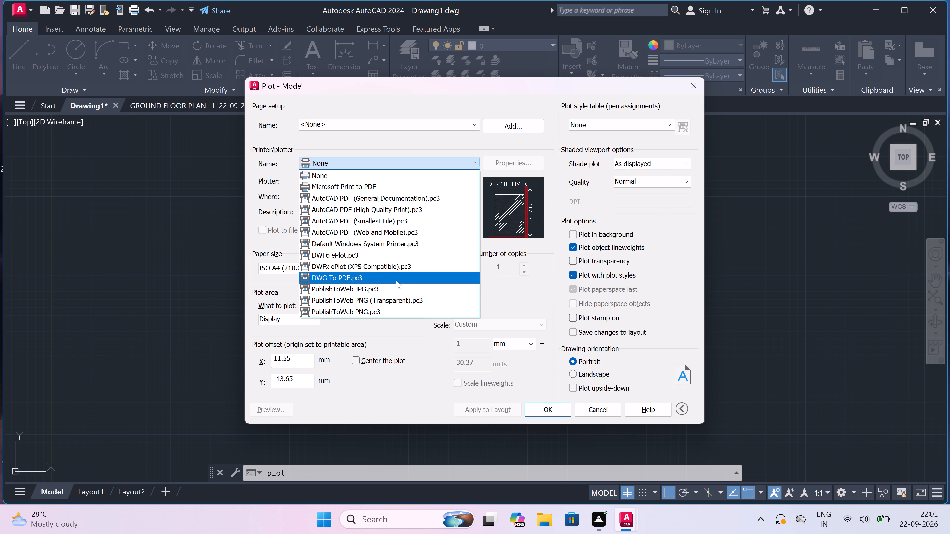
left_click(396, 280)
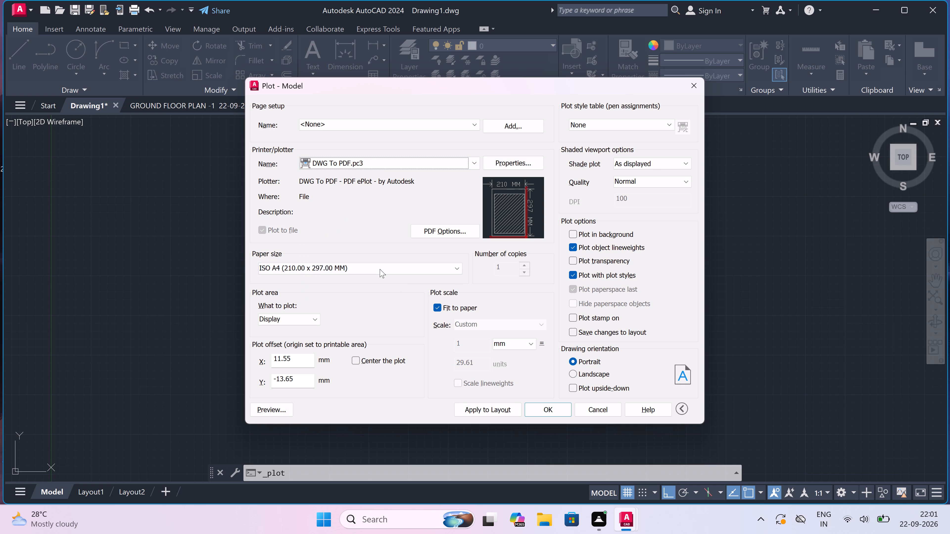
left_click(380, 269)
left_click(353, 286)
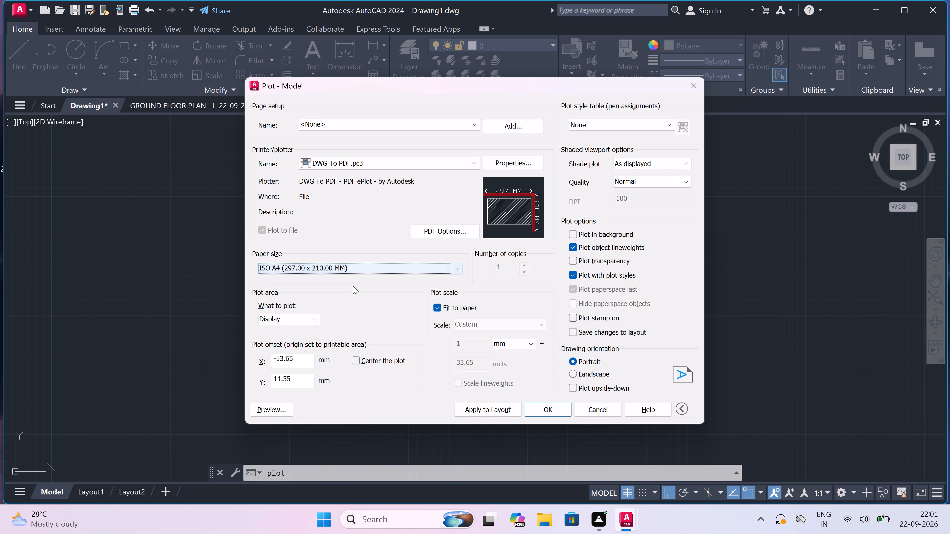
Set the plot area to a window around the sheet's outer frame, corner to corner, and center the plot.
left_click(311, 320)
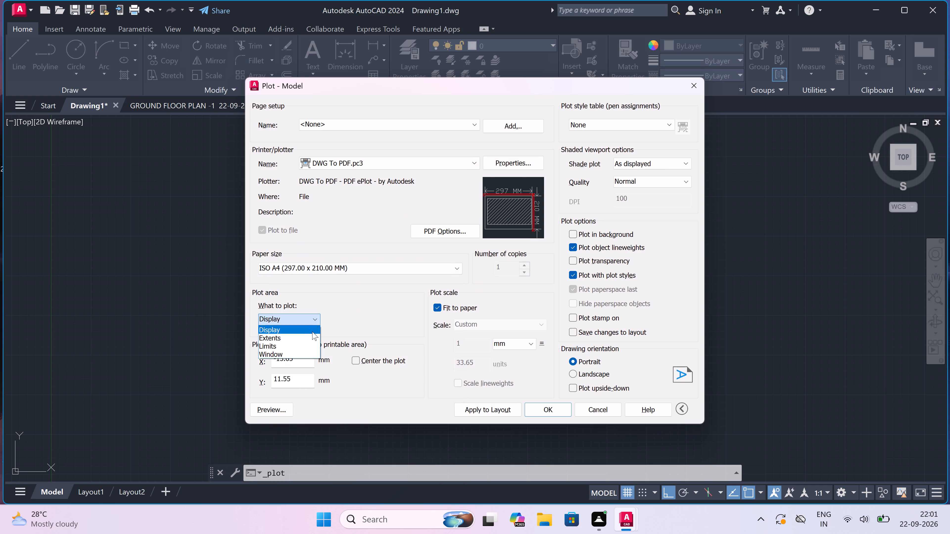
left_click(305, 352)
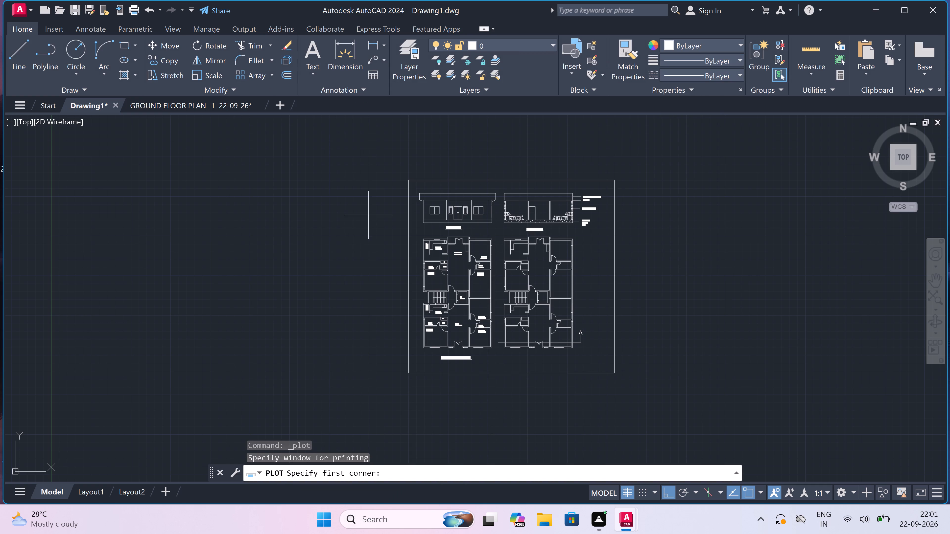
left_click(406, 179)
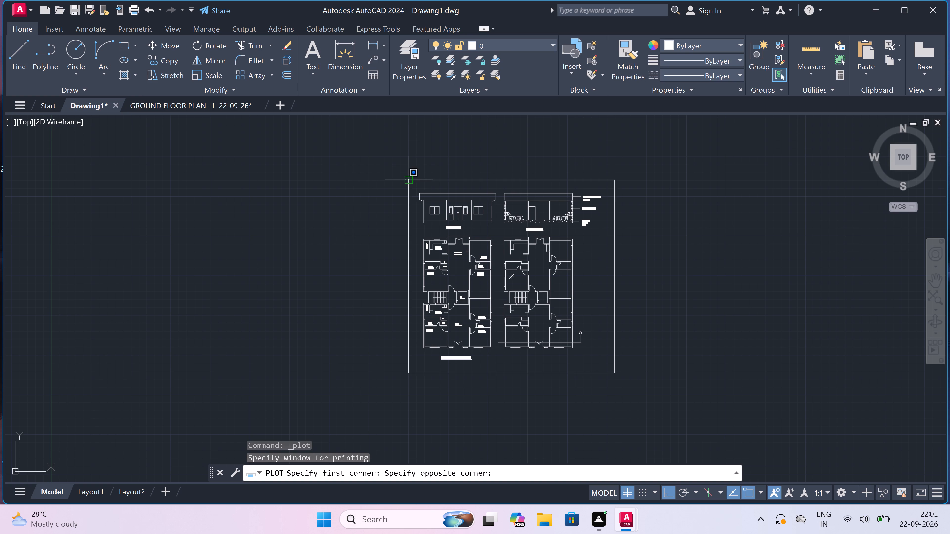
left_click(613, 375)
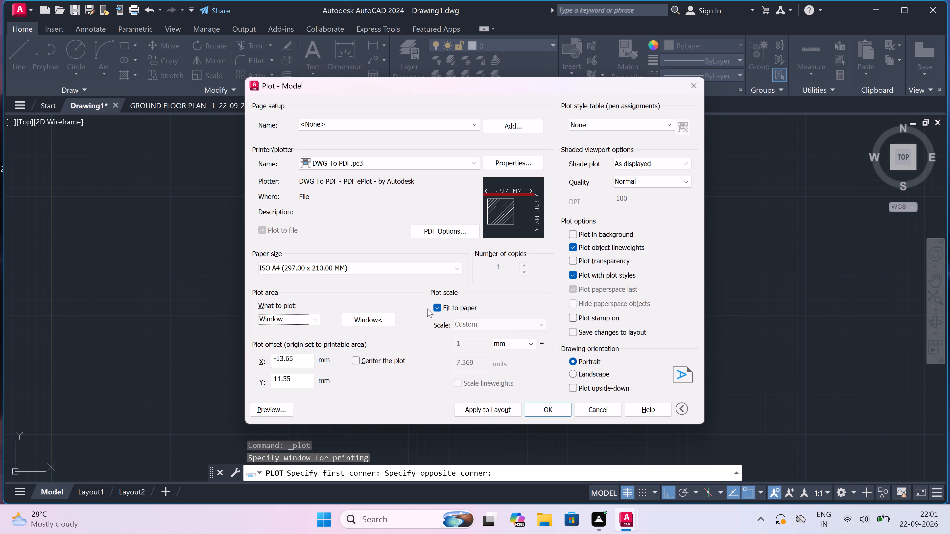
left_click(356, 361)
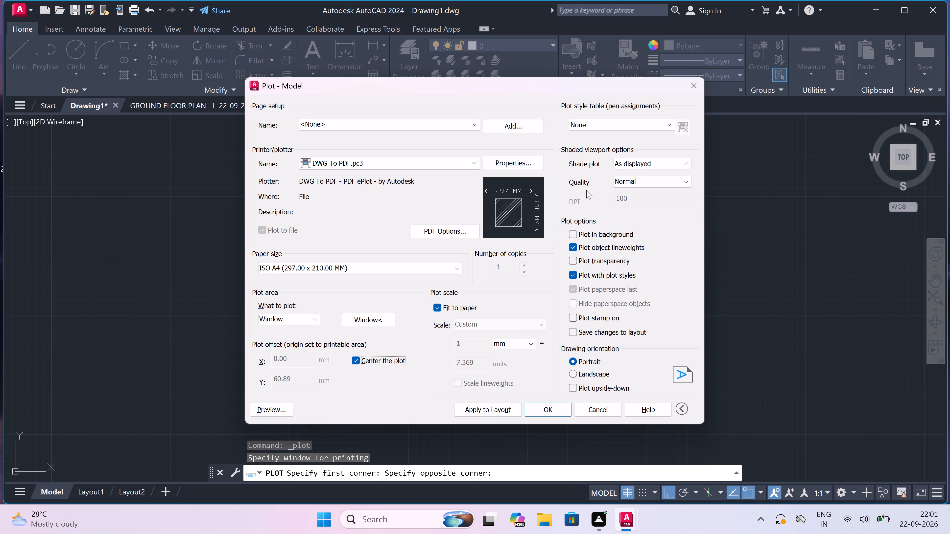
Assign the acad.ctb plot style table to all layouts and apply the plot settings to the layout.
left_click(615, 124)
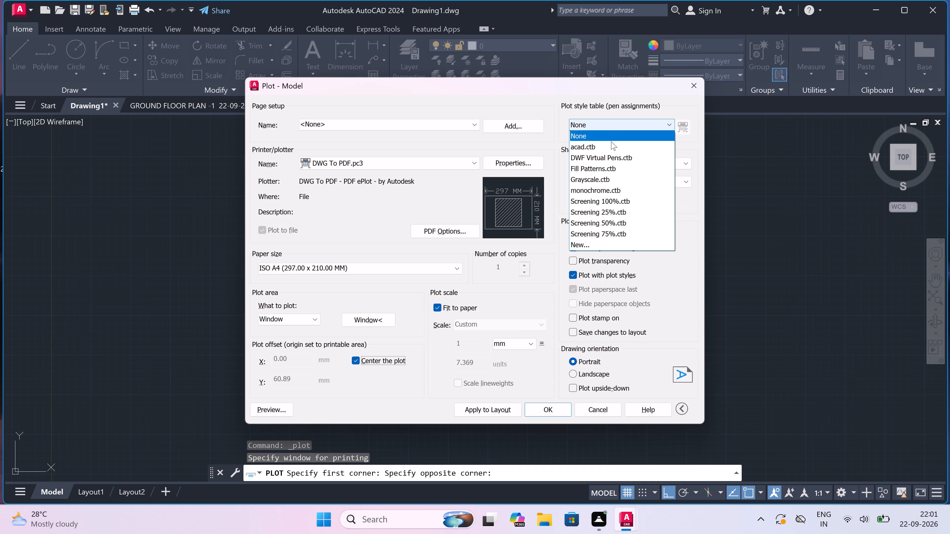
left_click(609, 151)
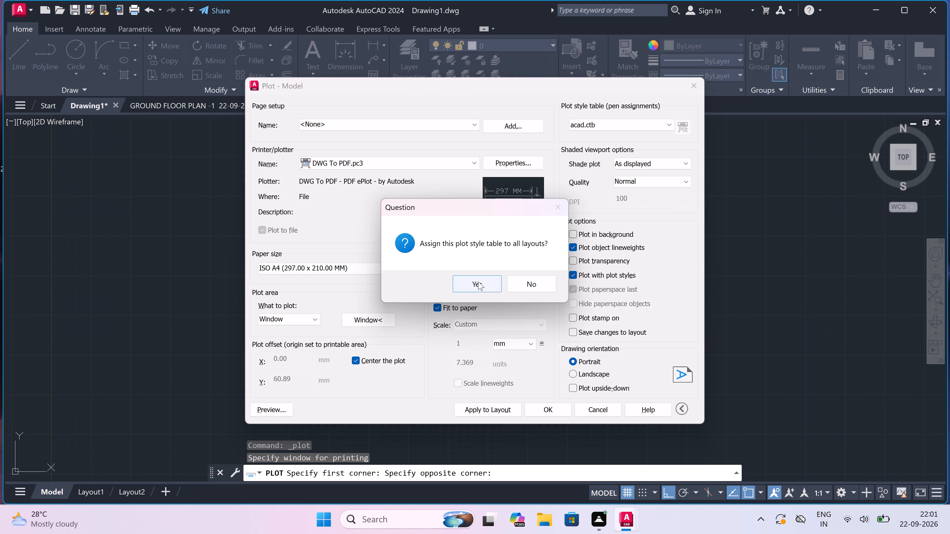
left_click(479, 282)
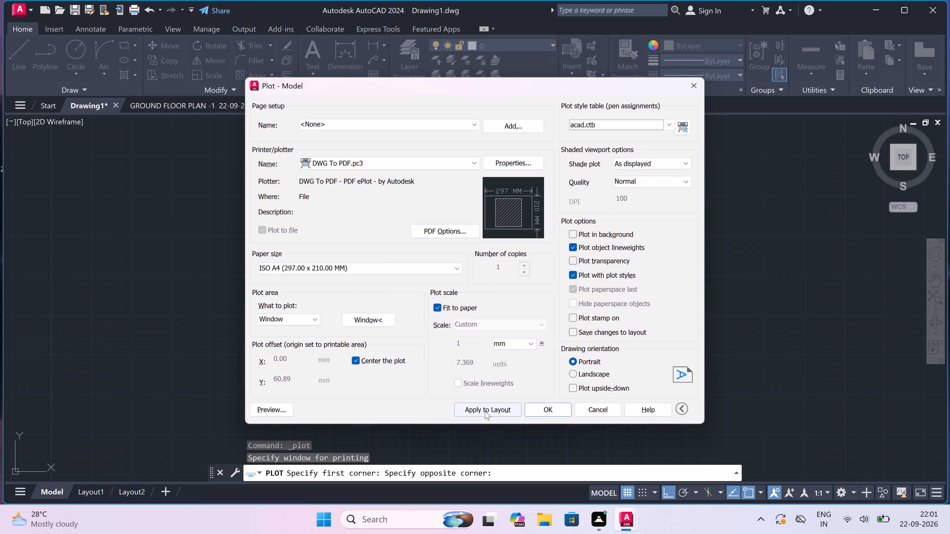
left_click(485, 411)
Plot the sheet to a PDF in Documents named "FIRST FLOOR OR SECOND FLOOR PLAN -5 22-09-26".
left_click(532, 413)
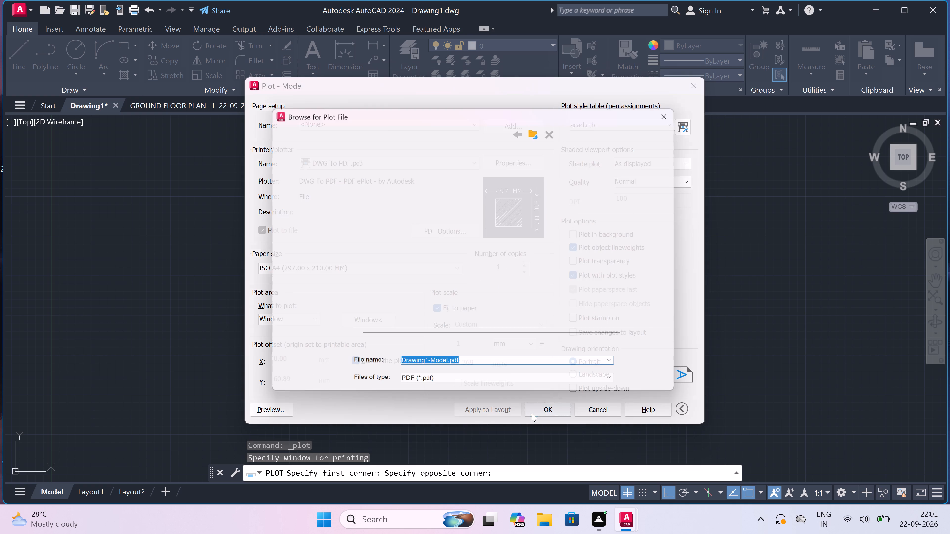
key("BackSpace")
type("GR")
key("BackSpace")
key("BackSpace")
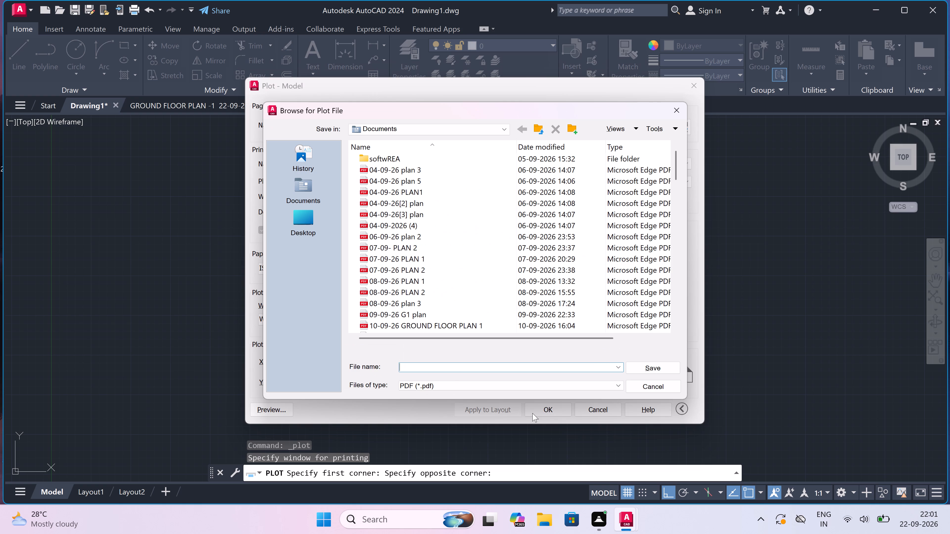
key("f")
type("IRST")
key("space")
type("FLOOR")
key("space")
type("OR SEC")
type("ON")
type("D")
key("space")
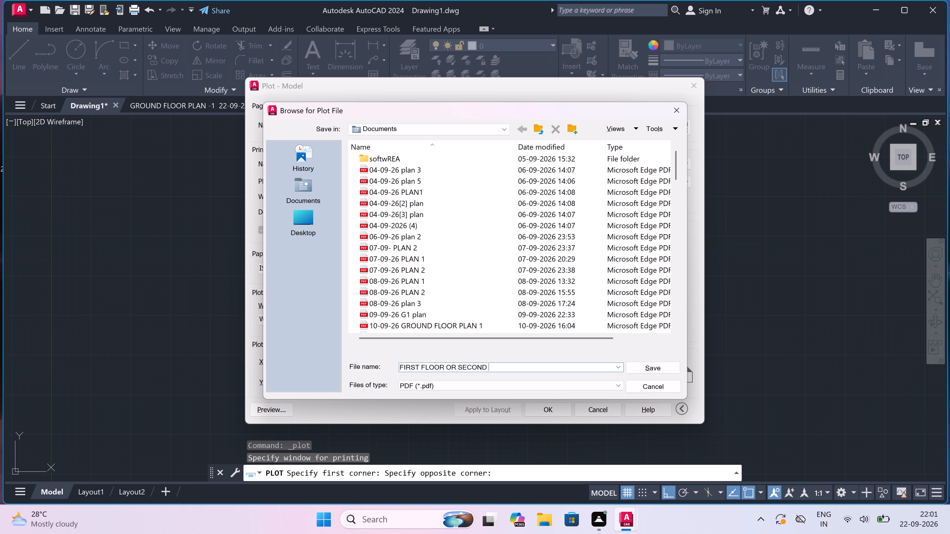
type("FLOOR PLAN -5")
key("space")
key("space")
type("22-09-26")
left_click(637, 372)
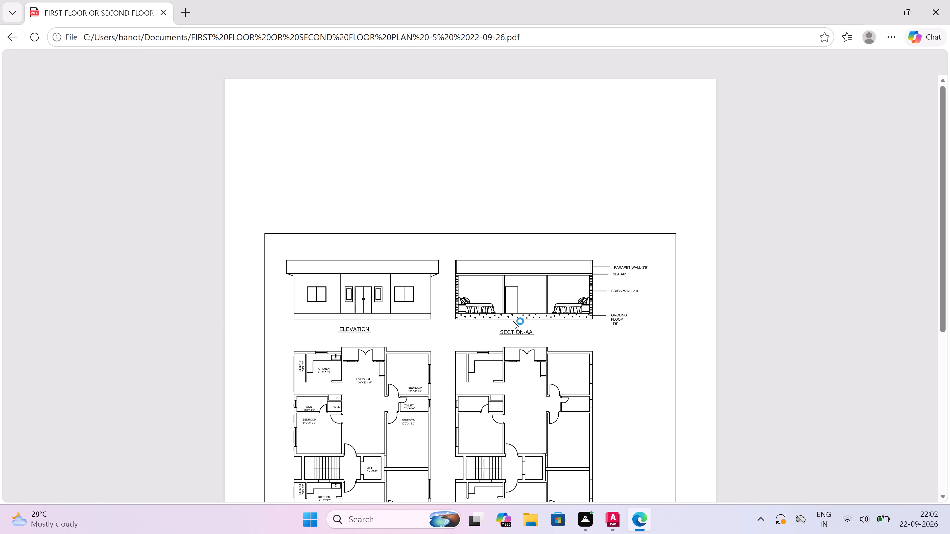
Review the plotted PDF sheet in the browser, then close it.
scroll(533, 284, "down", 2)
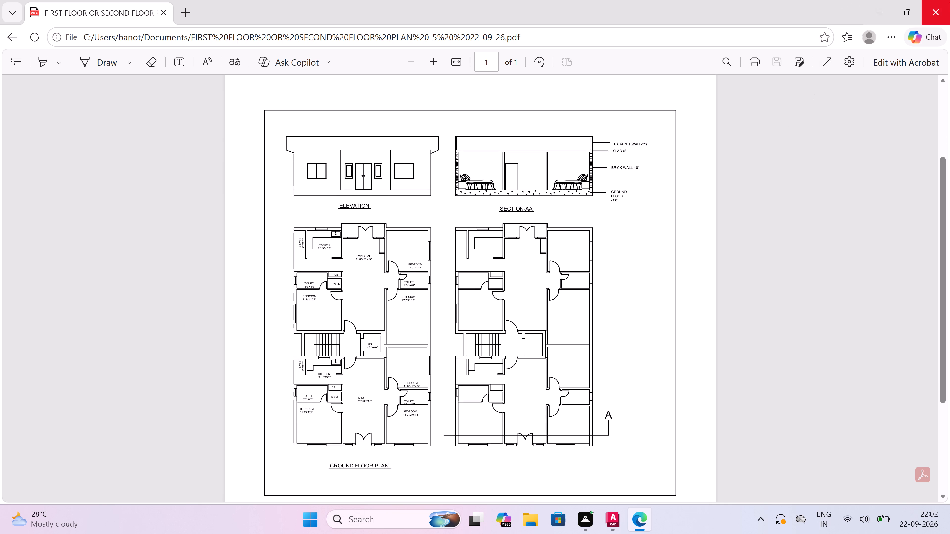
left_click(936, 7)
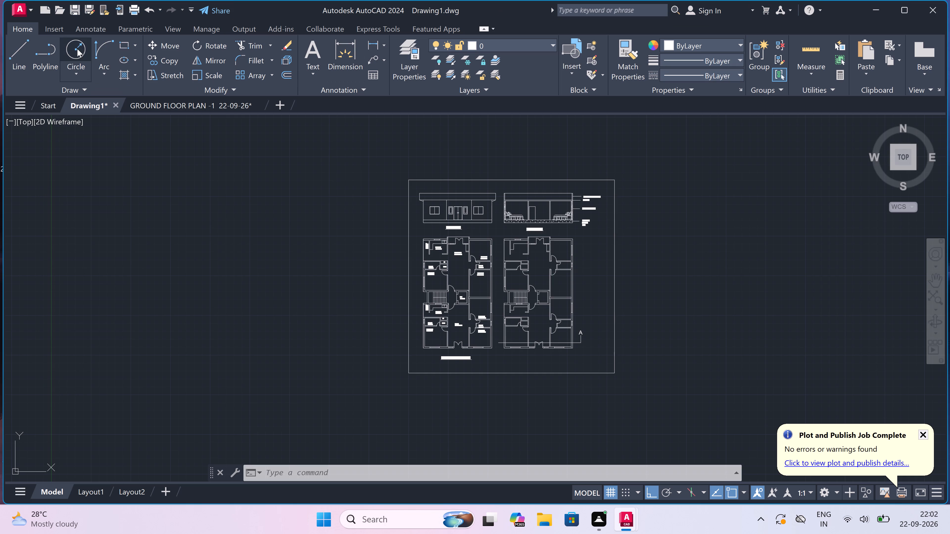
Begin saving the drawing under a new name in Documents, clearing the suggested file name.
left_click(14, 8)
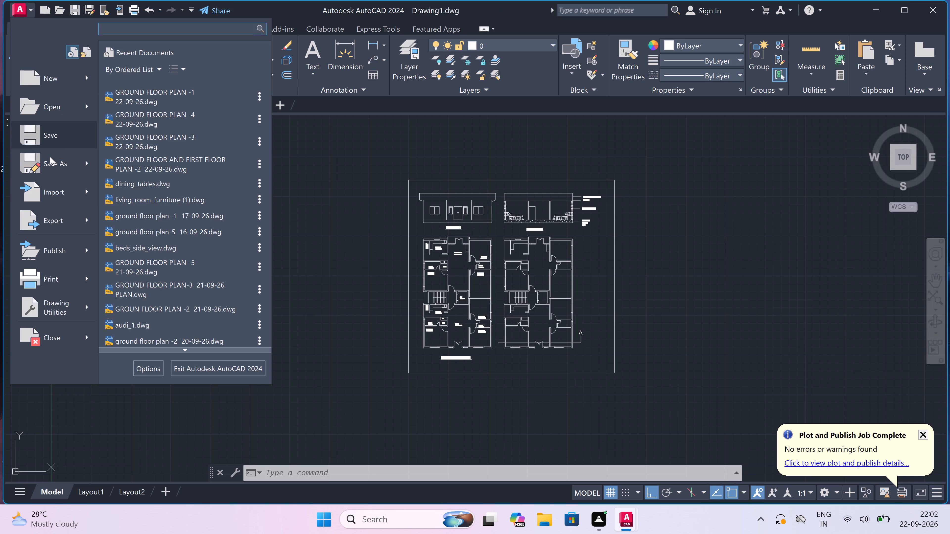
left_click(69, 160)
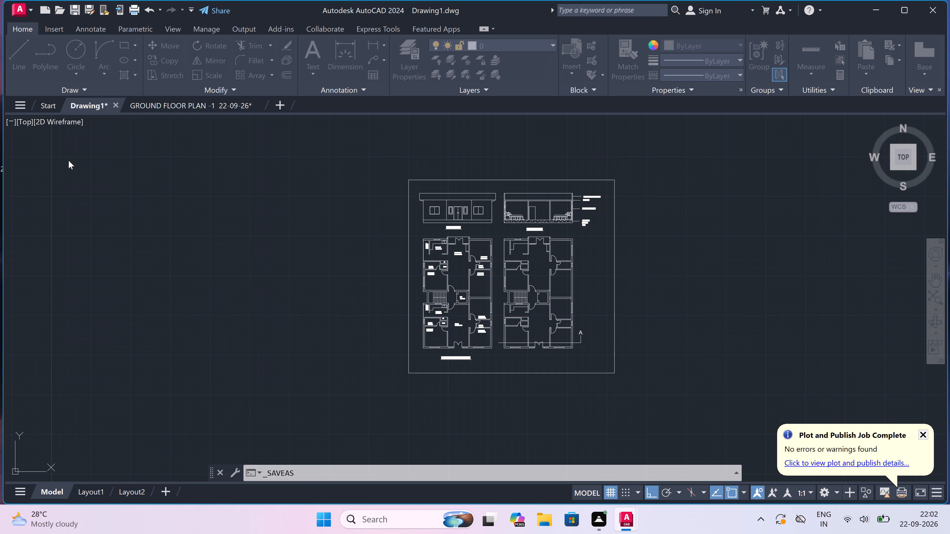
key("BackSpace")
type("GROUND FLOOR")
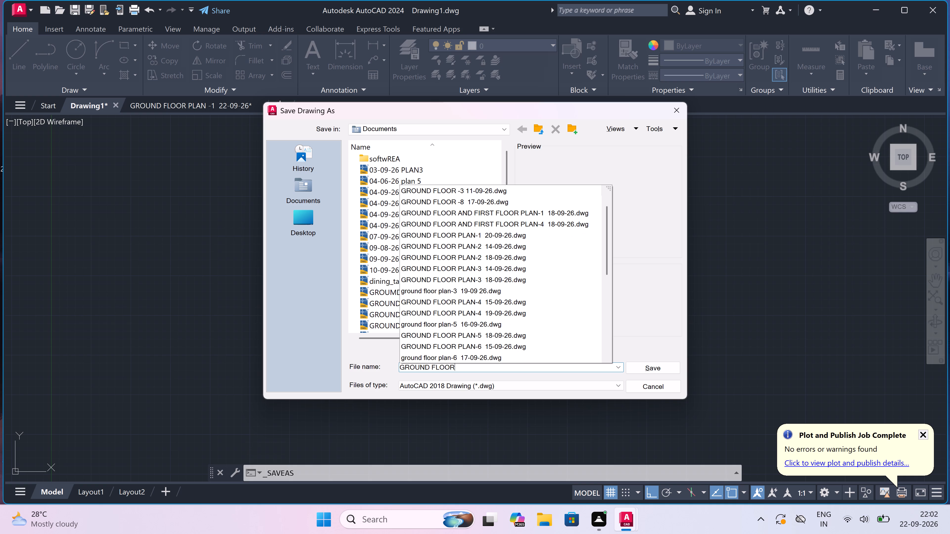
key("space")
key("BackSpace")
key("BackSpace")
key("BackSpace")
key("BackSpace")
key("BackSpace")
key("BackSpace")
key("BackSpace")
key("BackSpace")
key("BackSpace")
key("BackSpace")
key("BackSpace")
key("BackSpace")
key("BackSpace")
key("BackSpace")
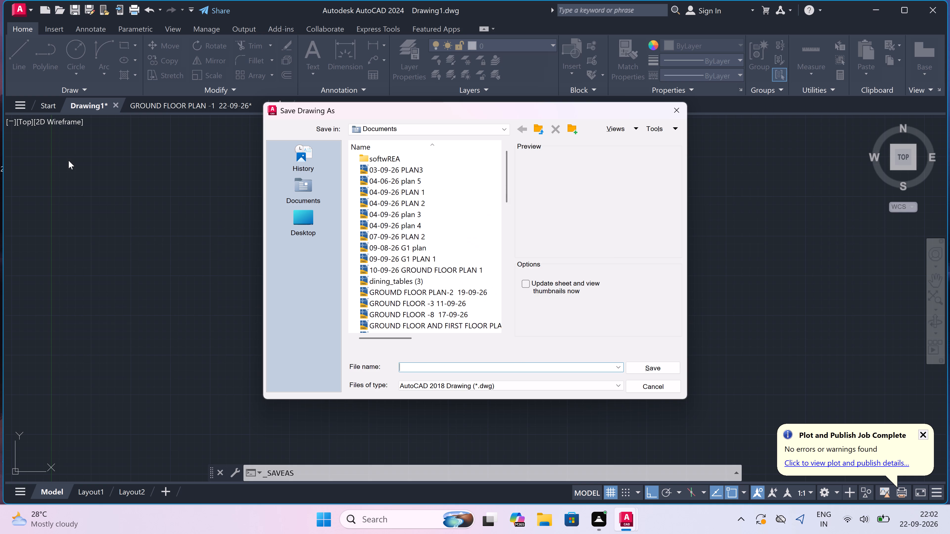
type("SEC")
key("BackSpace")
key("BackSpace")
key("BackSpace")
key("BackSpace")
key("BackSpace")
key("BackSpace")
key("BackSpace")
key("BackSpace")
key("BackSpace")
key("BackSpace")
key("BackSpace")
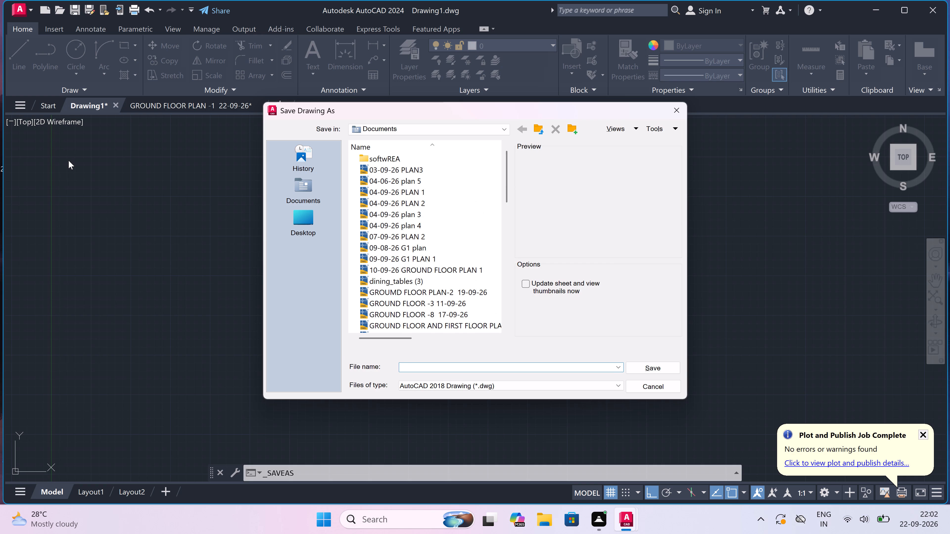
Save the drawing in Documents as "IRST FLOOR OR SECOND FLOOR PLAN -5 22-09-26" in AutoCAD 2018 format.
type("IRST FLOOR")
key("space")
type("OR SECOND F")
type("LOOE")
key("space")
key("BackSpace")
key("BackSpace")
type("R")
key("space")
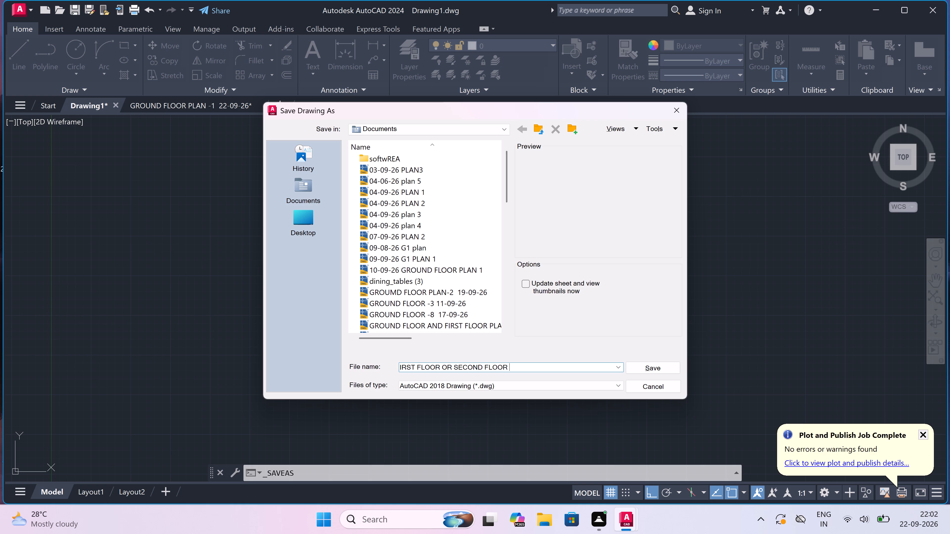
type("PLAN -5")
key("space")
key("space")
type("22-09-26")
key("BackSpace")
key("6")
left_click(651, 365)
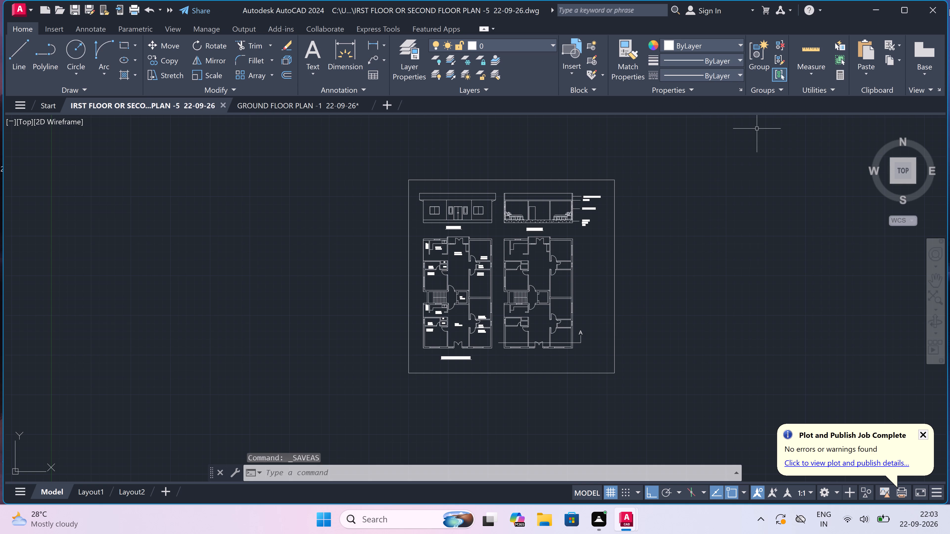
Quit AutoCAD, saving the changes to the open GROUND FLOOR PLAN -1 22-09-26 drawing.
left_click(940, 5)
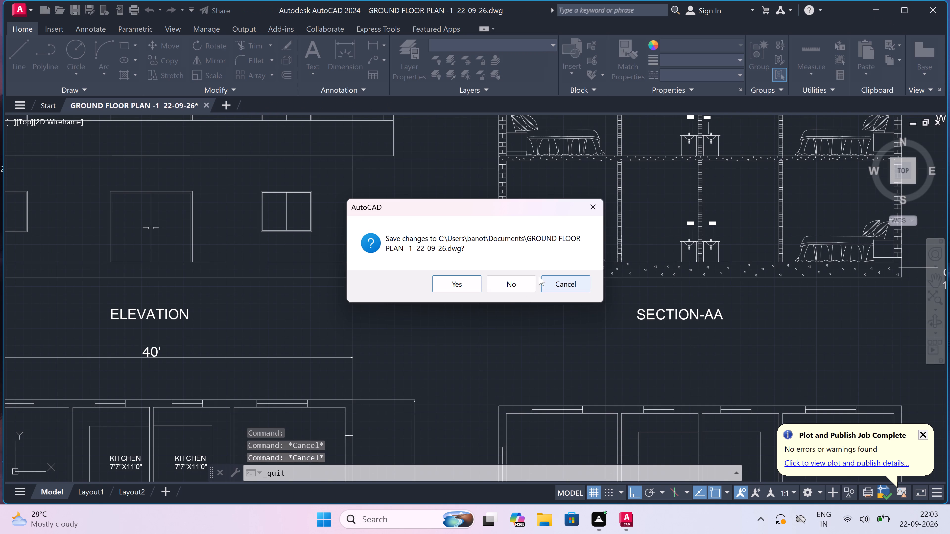
left_click(456, 285)
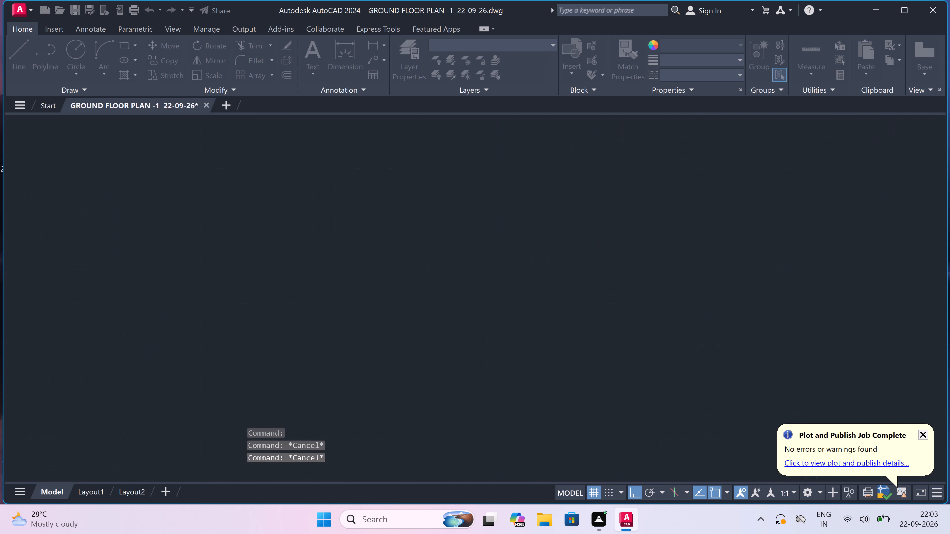